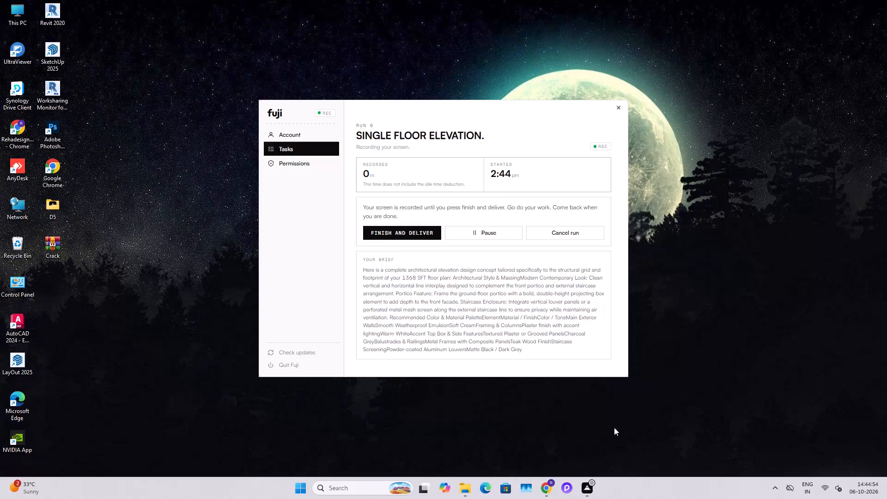
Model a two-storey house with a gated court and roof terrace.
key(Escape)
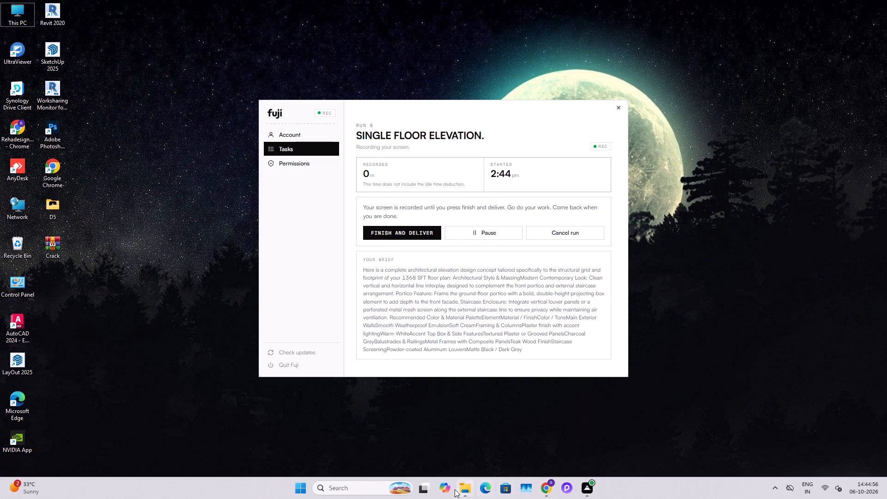
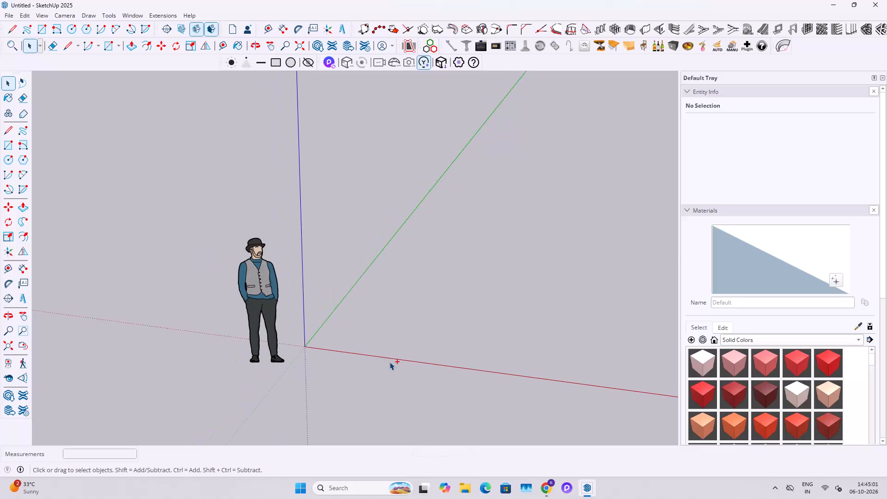
Save the new model as SINGLE FLOOR ELEVATION on the Sony_16GR (E:) drive.
key(ctrl+s)
scroll(66, 149, down, 2)
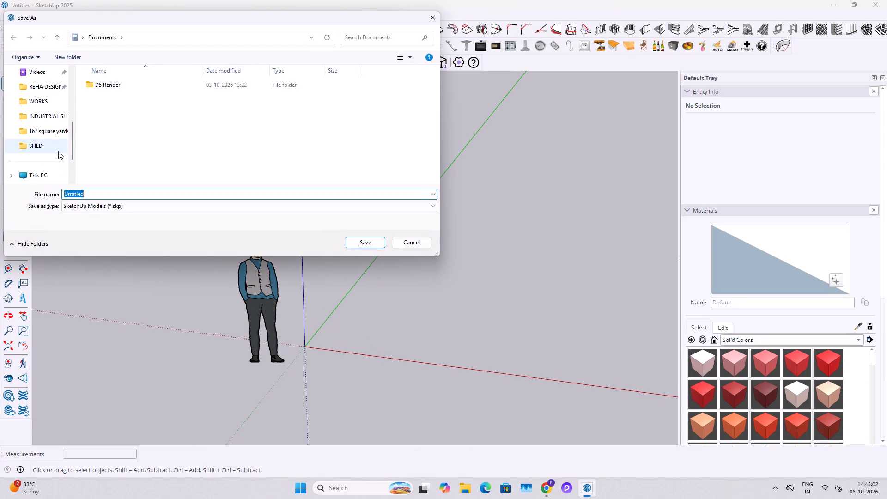
scroll(58, 151, down, 3)
click(48, 146)
click(104, 195)
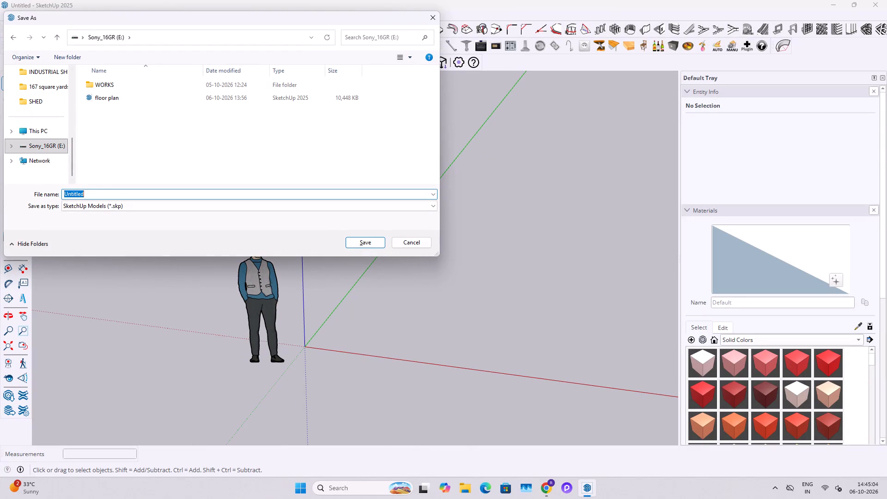
text(SINGLE FLOOR ELEVATION)
key(Return)
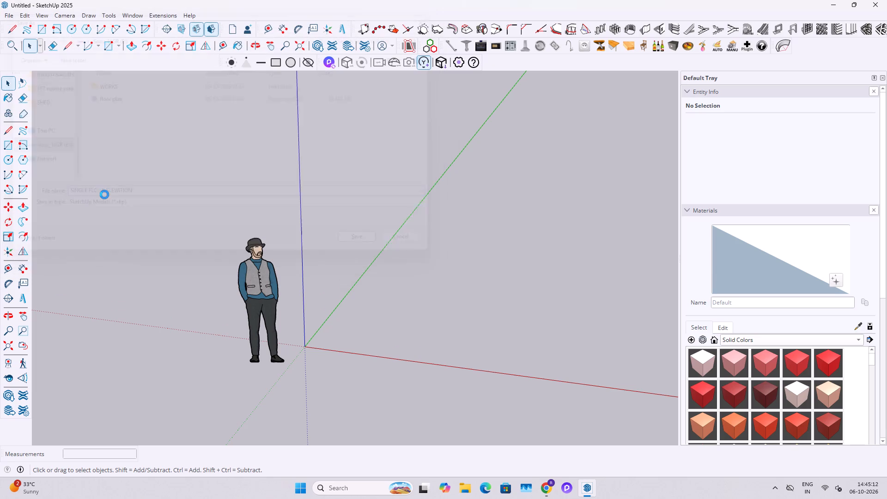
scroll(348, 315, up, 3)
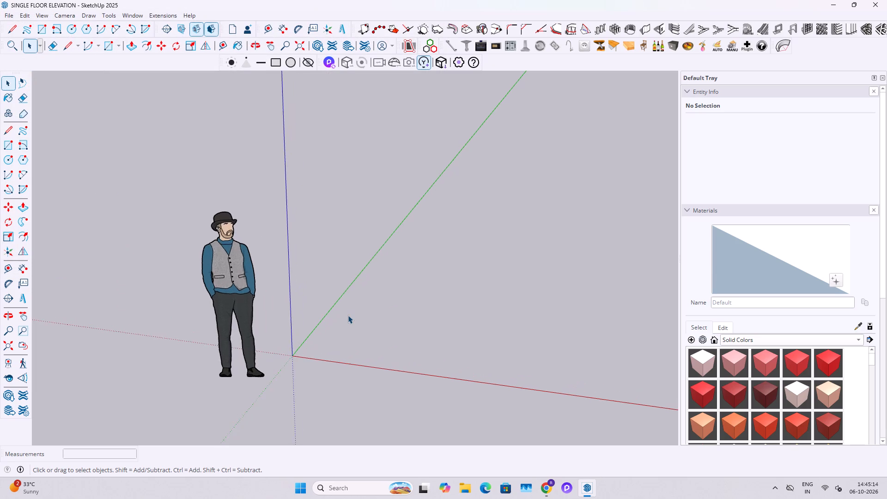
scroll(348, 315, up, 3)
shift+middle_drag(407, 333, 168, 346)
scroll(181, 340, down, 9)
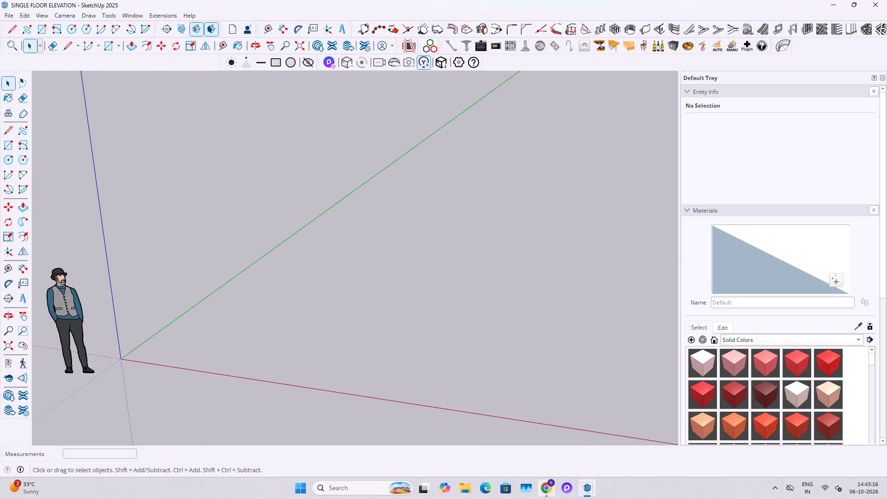
Switch to Chrome and open Pinterest in a new tab.
click(544, 498)
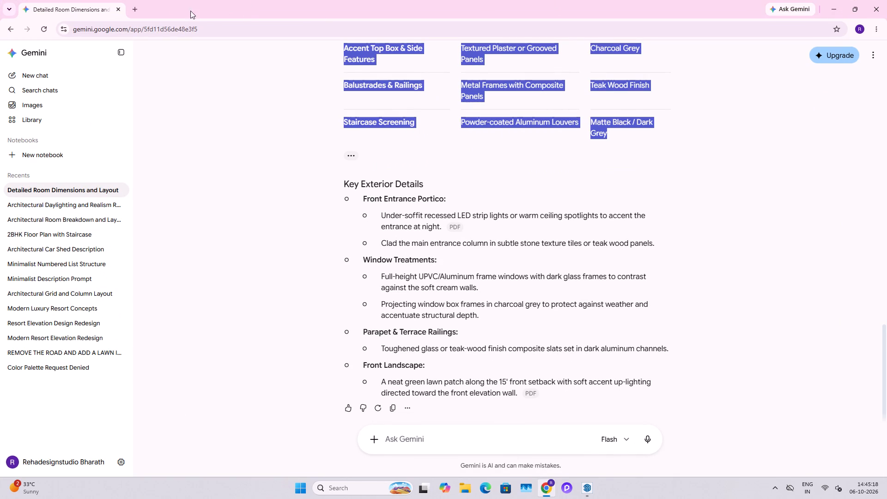
click(138, 10)
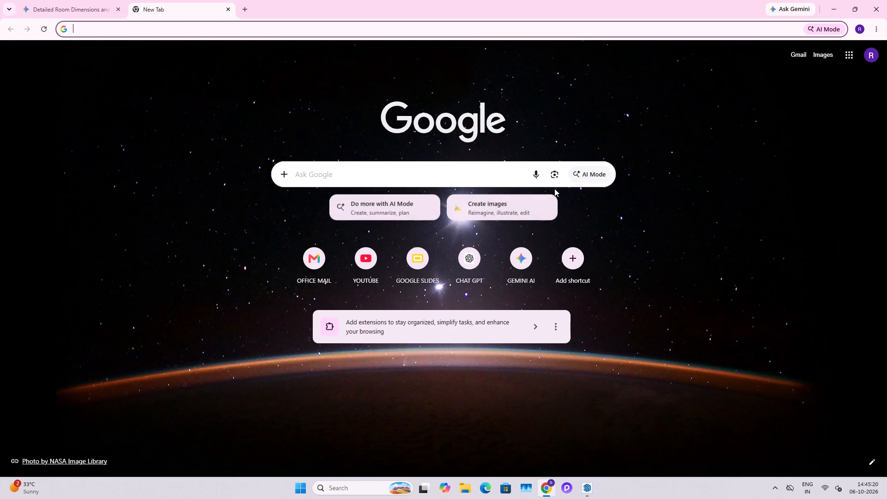
click(469, 174)
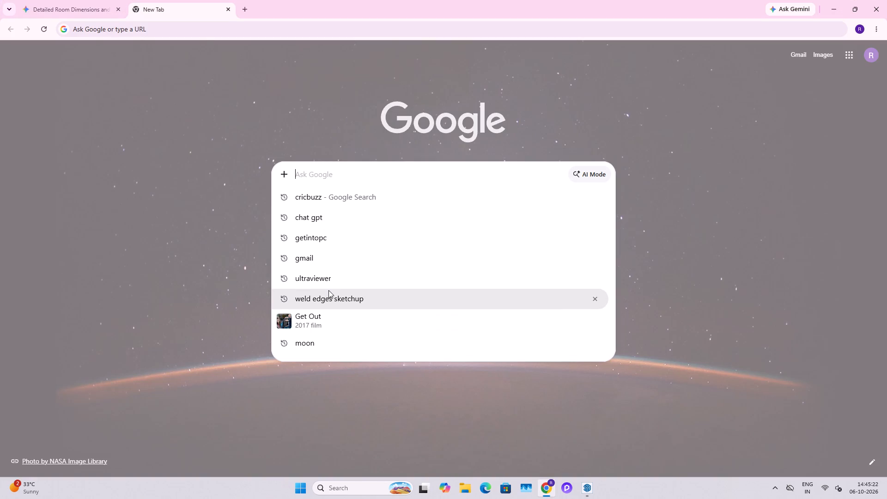
text(PIN)
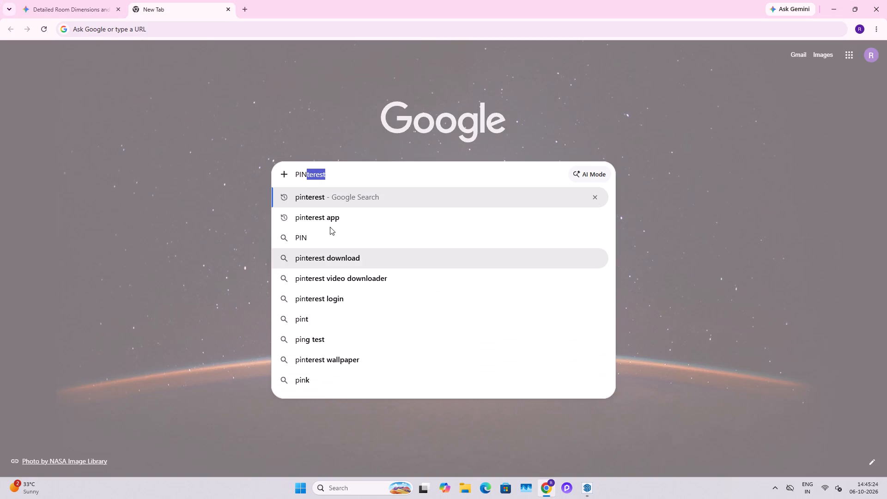
click(337, 194)
click(162, 146)
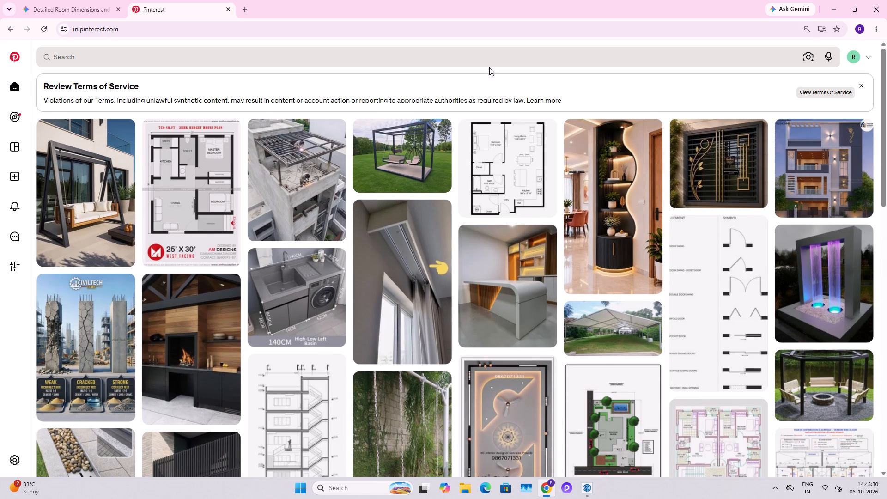
Search Pinterest for "single floor elevation design modern" reference images, and return to SketchUp.
click(465, 64)
text(SINGLE FLOOOR)
key(space)
key(BackSpace)
key(BackSpace)
key(BackSpace)
key(BackSpace)
key(BackSpace)
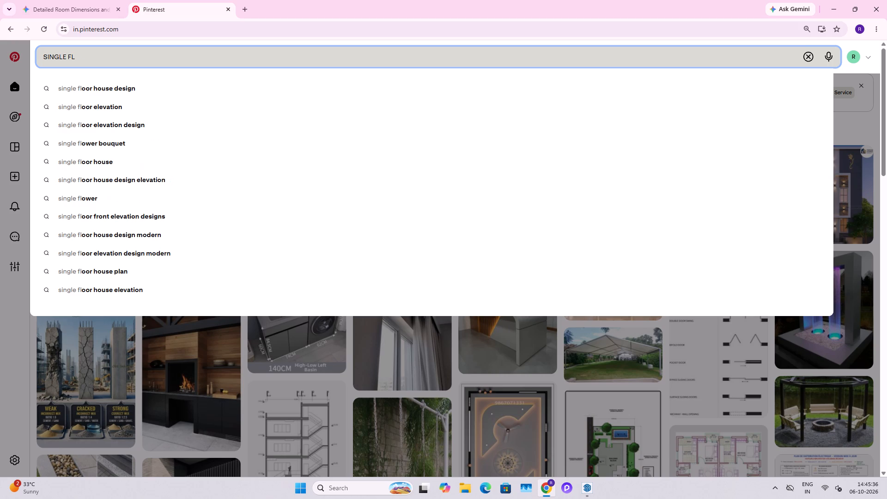
text(OOR ELEVATION)
key(space)
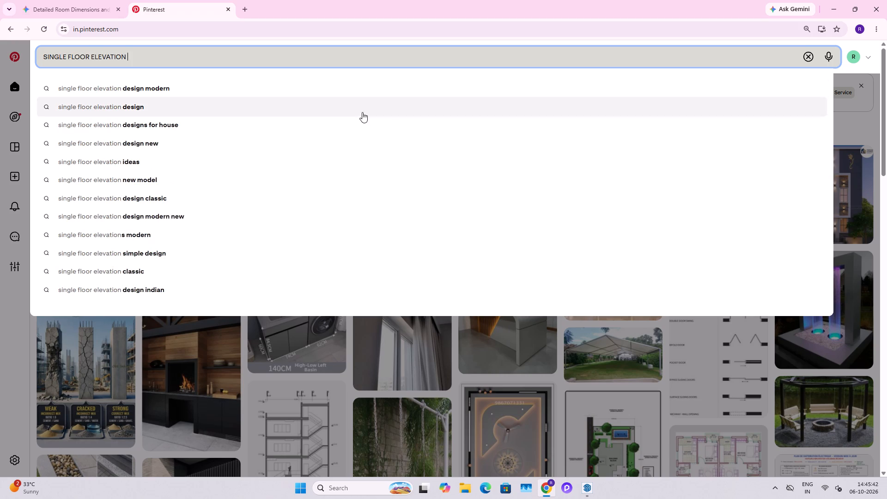
click(197, 91)
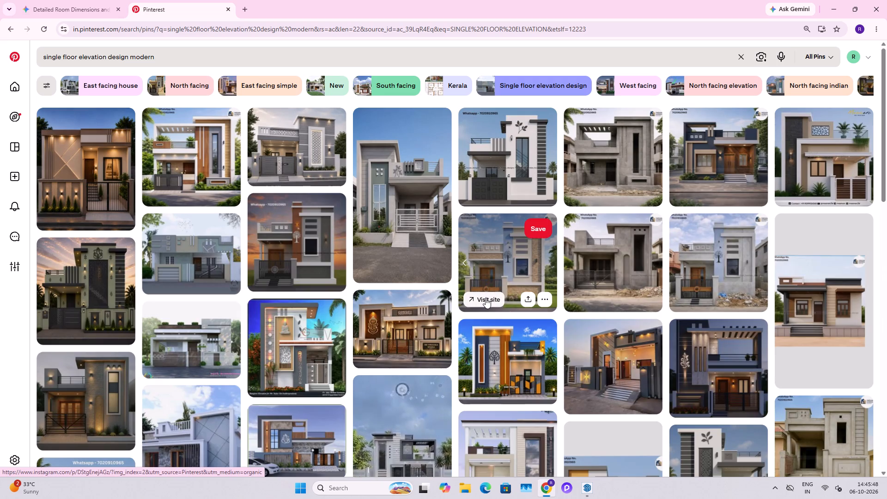
click(832, 3)
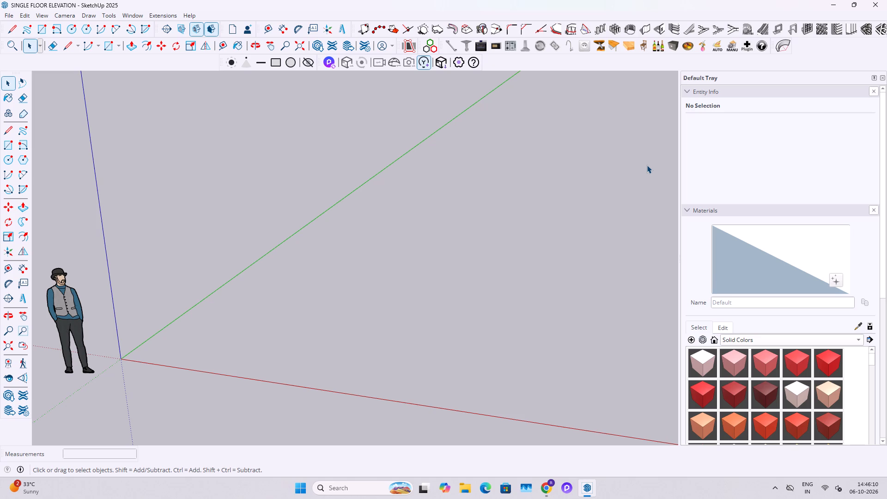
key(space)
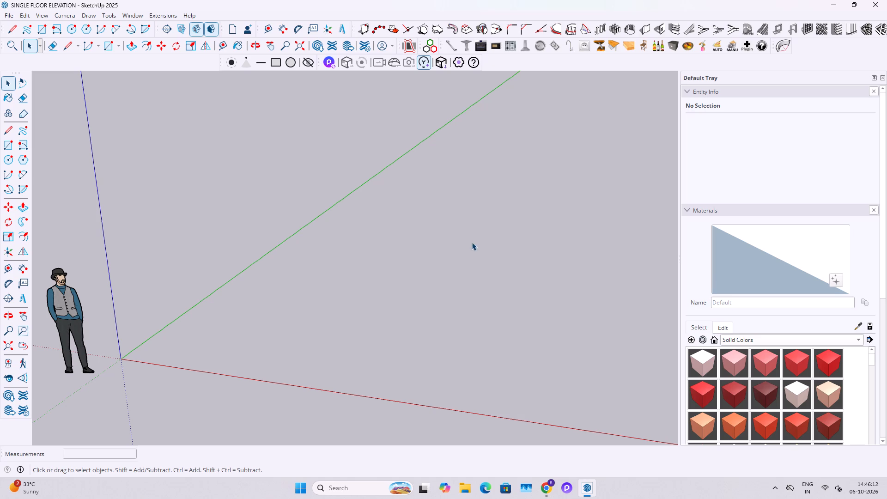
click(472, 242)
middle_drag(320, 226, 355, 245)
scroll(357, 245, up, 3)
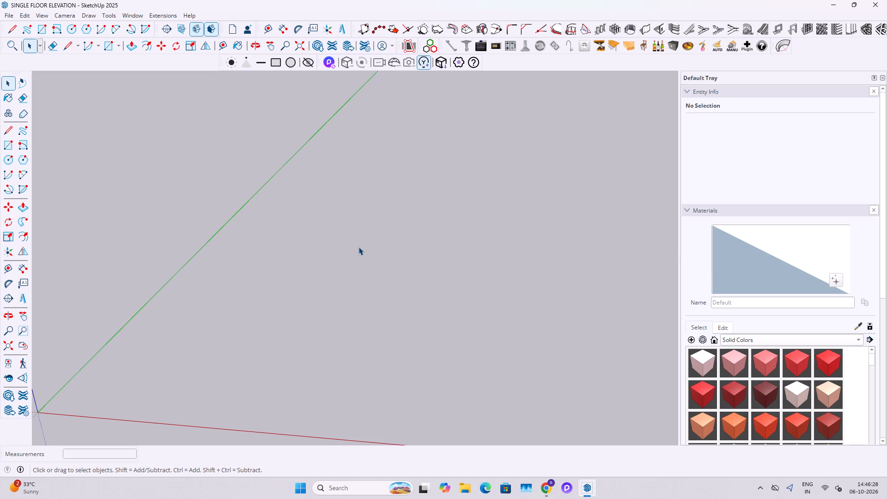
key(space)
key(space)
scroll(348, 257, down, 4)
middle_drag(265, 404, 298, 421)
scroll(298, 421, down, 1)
Save the model.
key(ctrl+s)
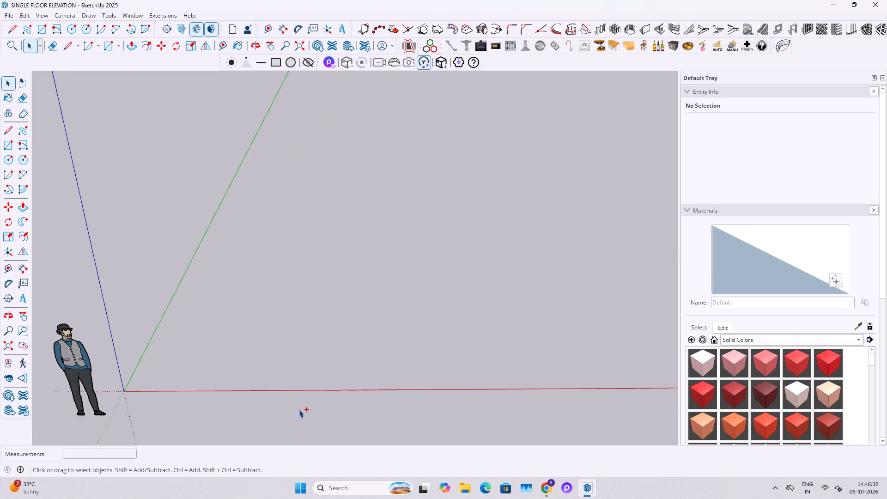
Import the PLAN 1200 SFT DWG file from the WORKS folder on the E: drive into the model.
scroll(304, 381, up, 3)
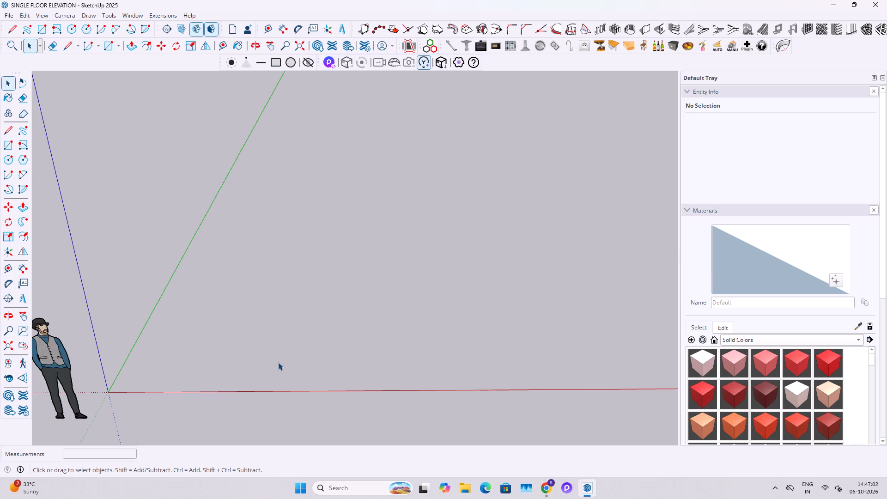
scroll(274, 353, down, 3)
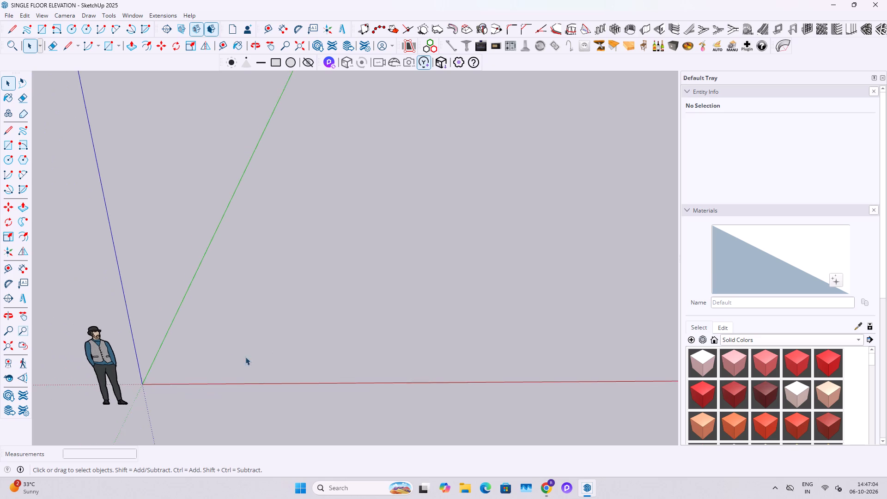
middle_drag(229, 354, 258, 379)
key(Escape)
key(Escape)
key(Escape)
click(8, 16)
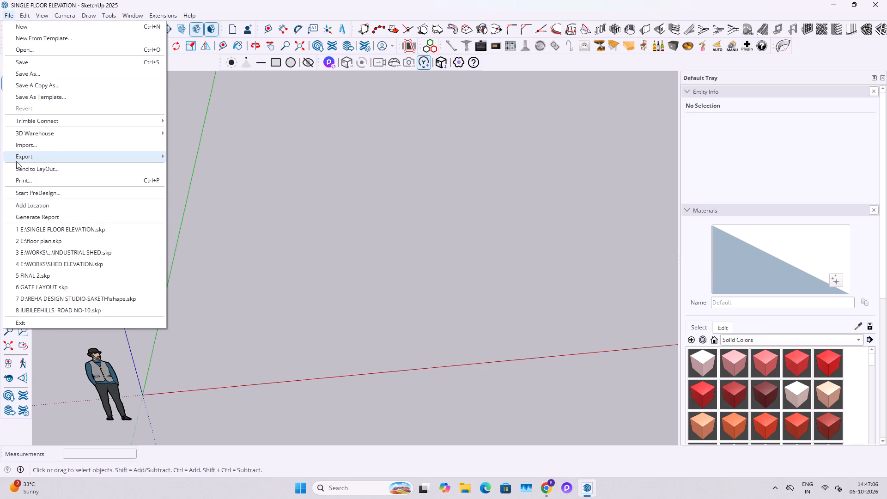
click(24, 147)
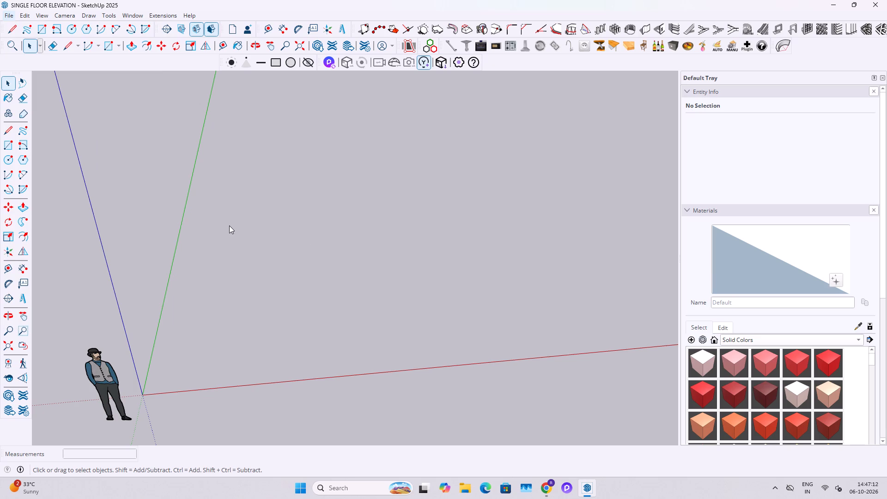
scroll(242, 308, down, 5)
scroll(237, 303, up, 1)
scroll(237, 303, down, 7)
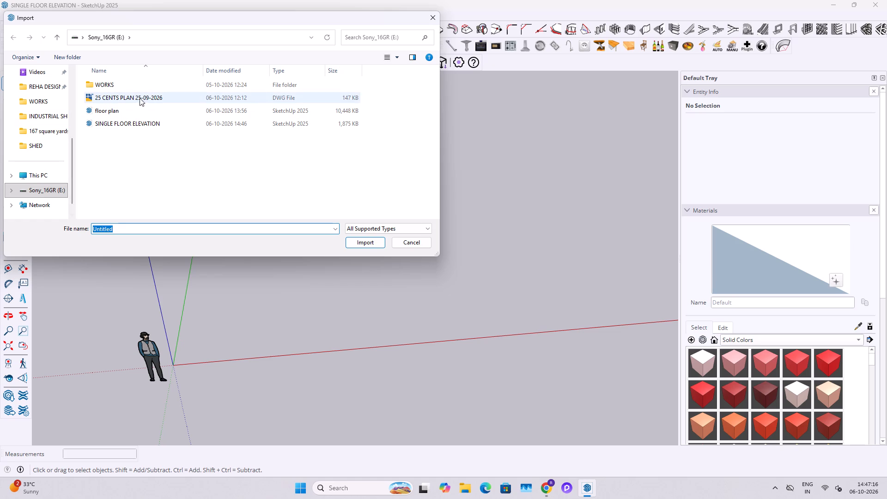
double_click(139, 87)
scroll(145, 124, down, 4)
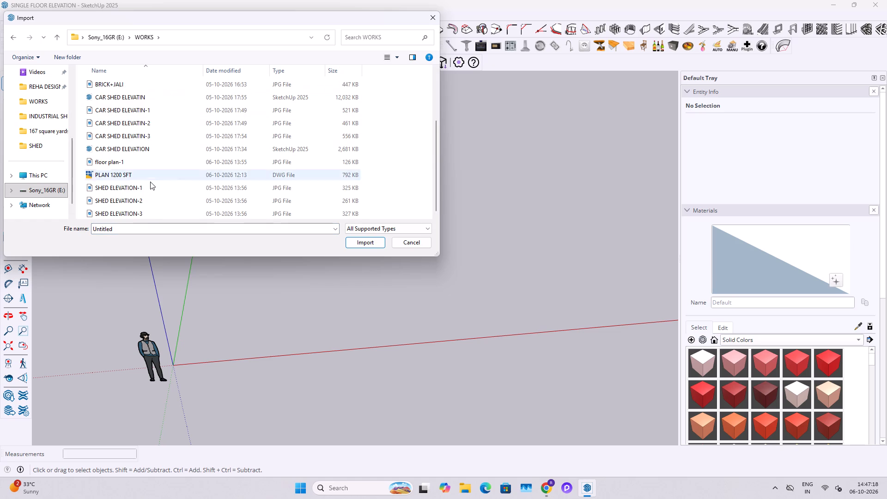
click(150, 179)
click(366, 247)
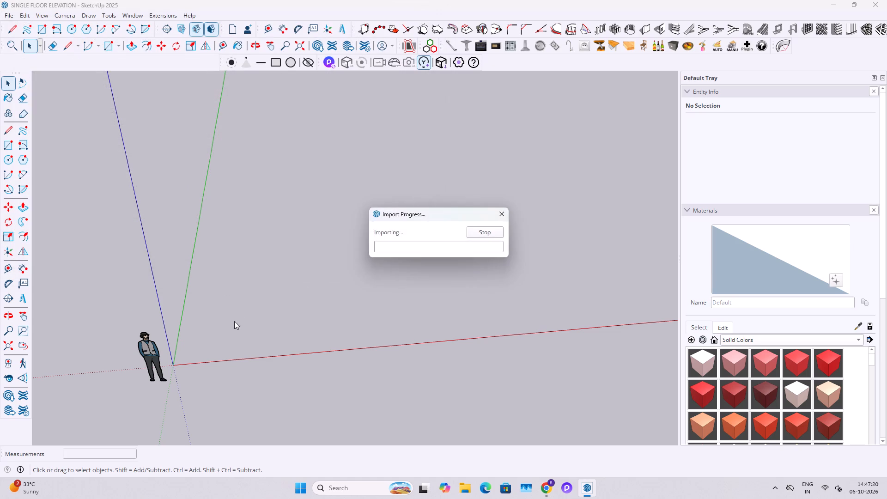
click(475, 310)
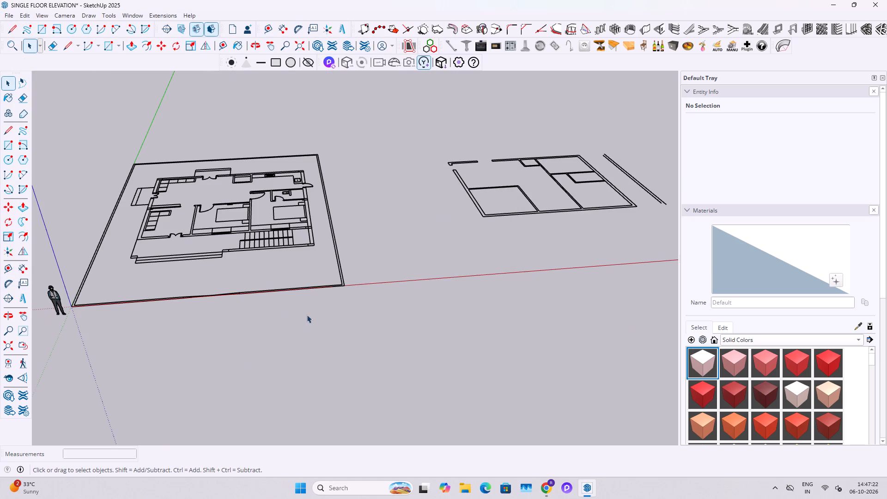
Inside the imported plan component, delete the separate wall-outline plan and the loose lines beside the furnished floor plan.
middle_drag(289, 310, 286, 349)
scroll(294, 304, down, 3)
triple_click(327, 288)
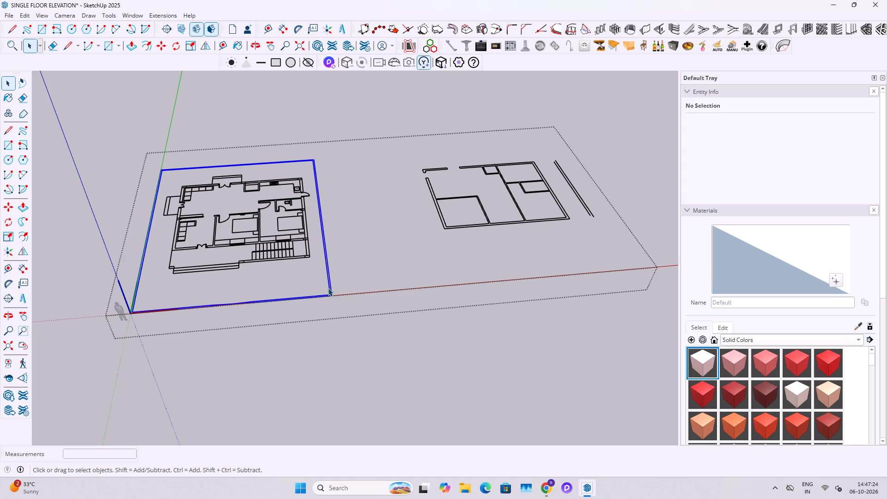
drag(606, 130, 389, 257)
key(Delete)
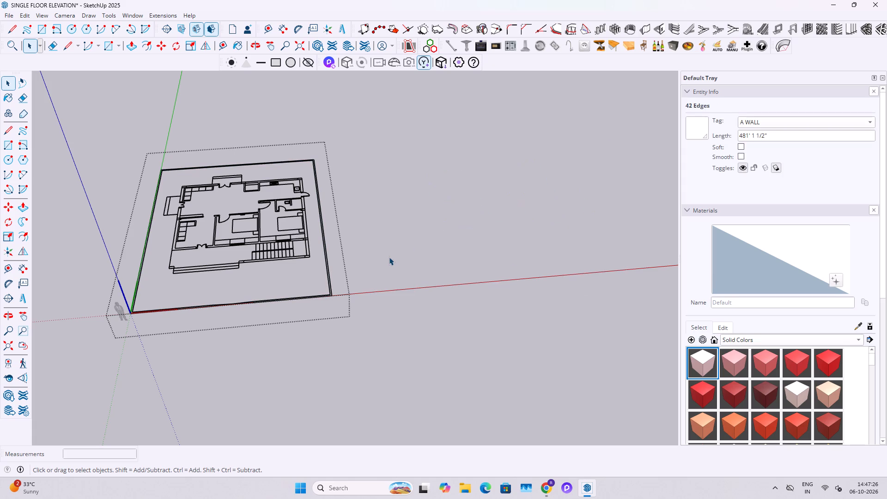
Delete the plot boundary lines around the furnished floor plan, including the remaining segments near the origin, and exit the component.
drag(397, 189, 325, 311)
key(Delete)
drag(170, 132, 144, 183)
key(Delete)
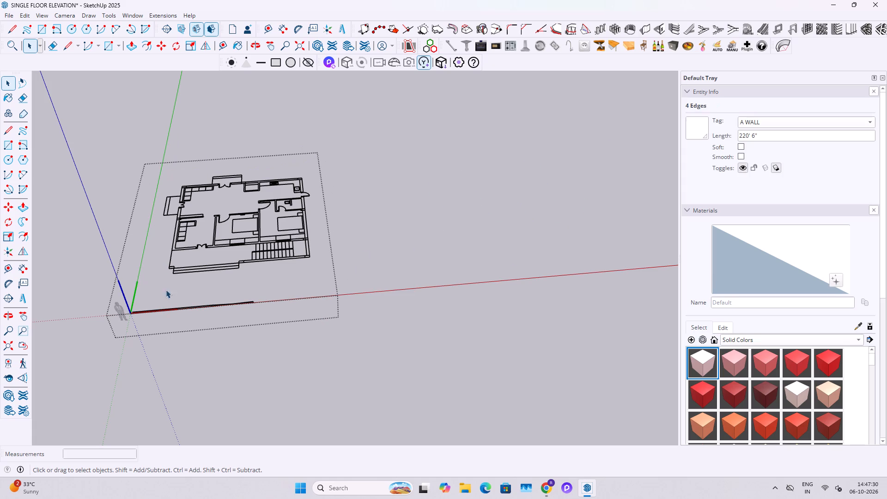
drag(166, 292, 135, 362)
key(Delete)
drag(257, 296, 205, 327)
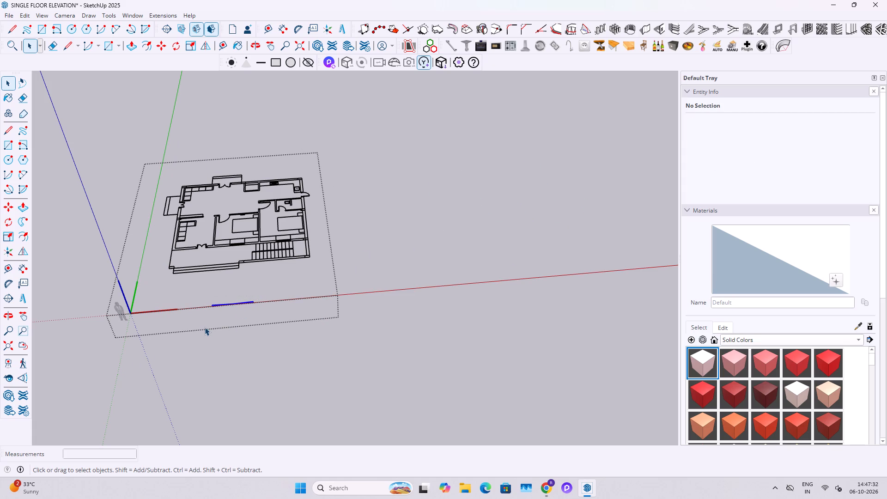
key(Delete)
key(Escape)
scroll(231, 268, up, 8)
key(Escape)
key(Escape)
Move the imported floor plan component so its front veranda corner sits on the axes origin beside the scale figure.
click(226, 268)
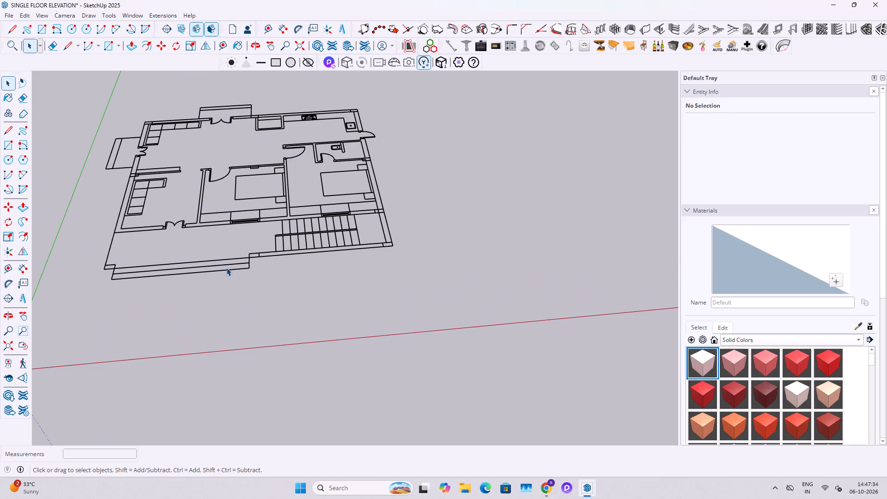
click(223, 268)
key(m)
click(105, 268)
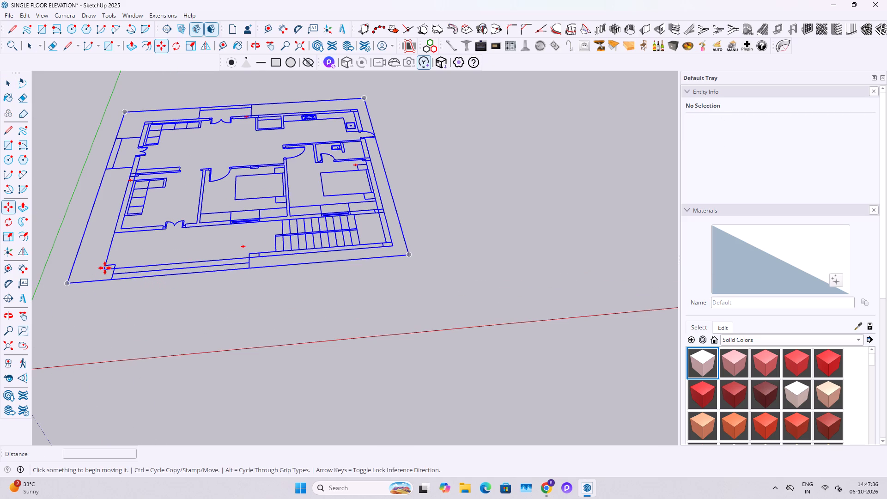
scroll(100, 289, down, 3)
shift+middle_drag(98, 298, 220, 281)
scroll(171, 306, up, 3)
click(158, 339)
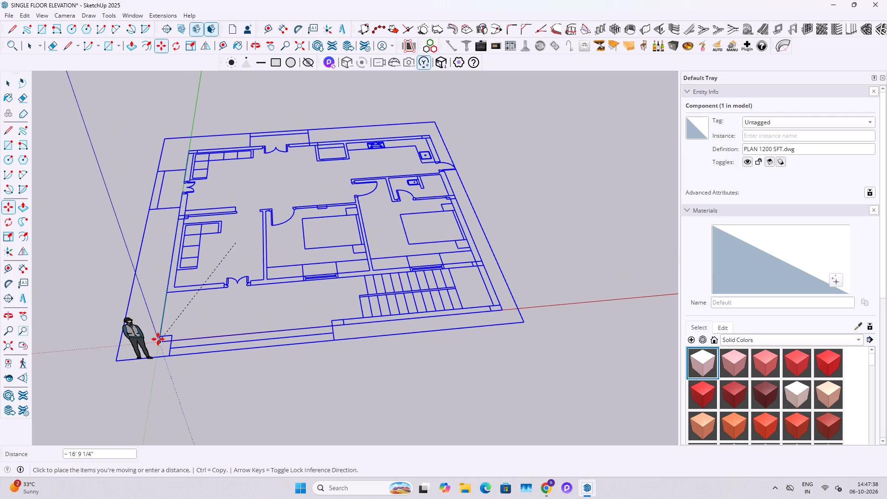
key(space)
click(213, 371)
Save the model with the repositioned floor plan.
key(ctrl+s)
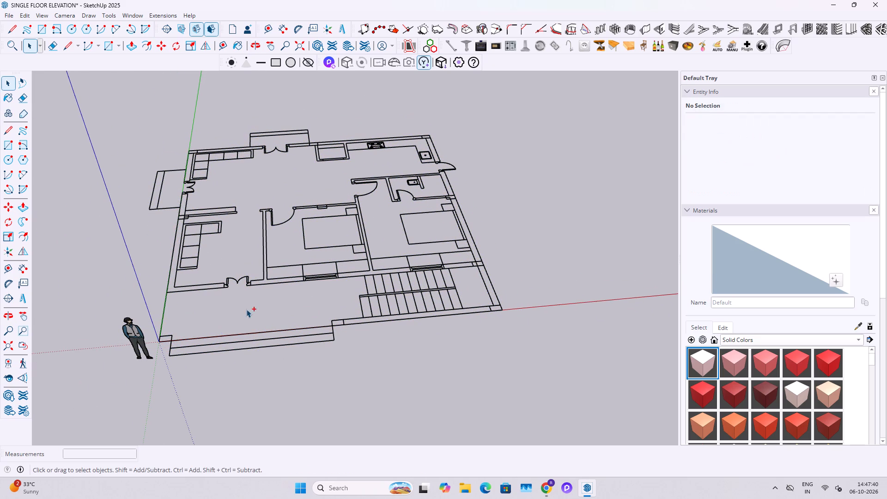
Save the single-floor elevation model.
scroll(246, 309, down, 3)
middle_drag(297, 281, 294, 341)
scroll(315, 246, up, 10)
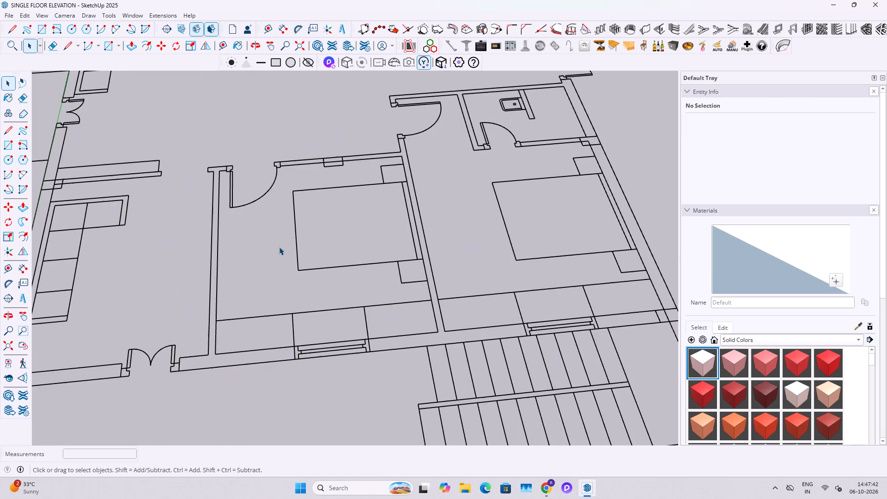
scroll(279, 247, down, 6)
key(ctrl+s)
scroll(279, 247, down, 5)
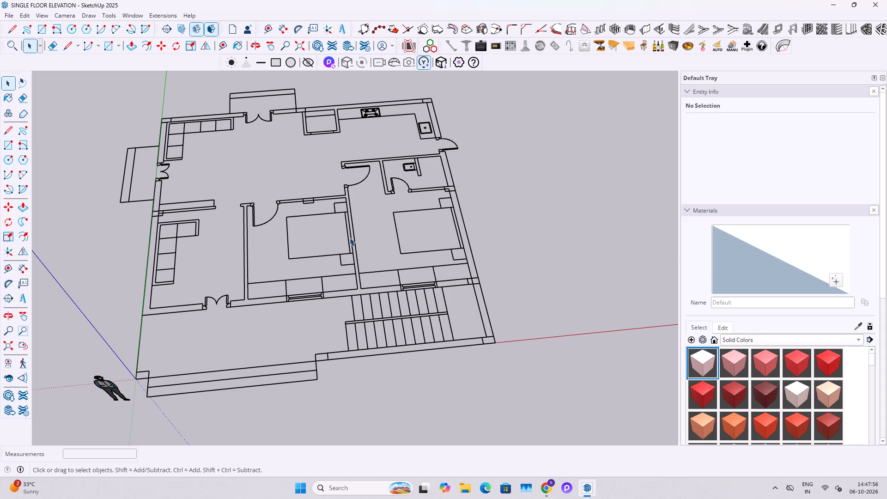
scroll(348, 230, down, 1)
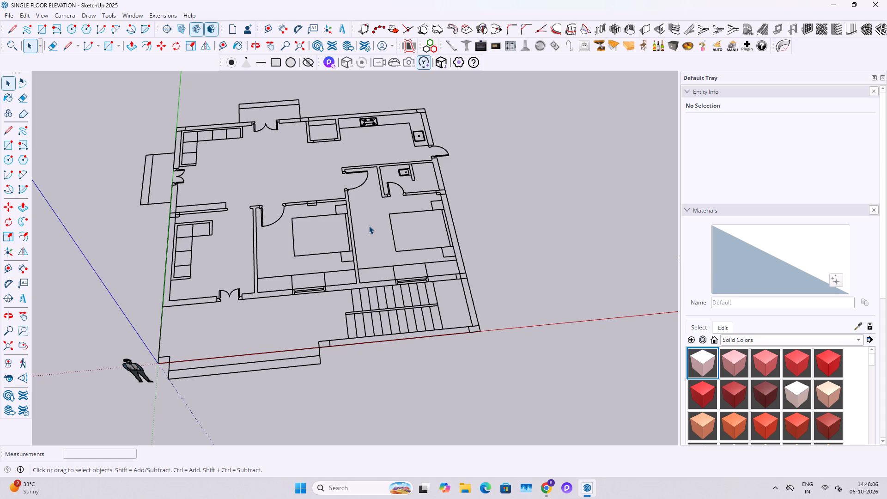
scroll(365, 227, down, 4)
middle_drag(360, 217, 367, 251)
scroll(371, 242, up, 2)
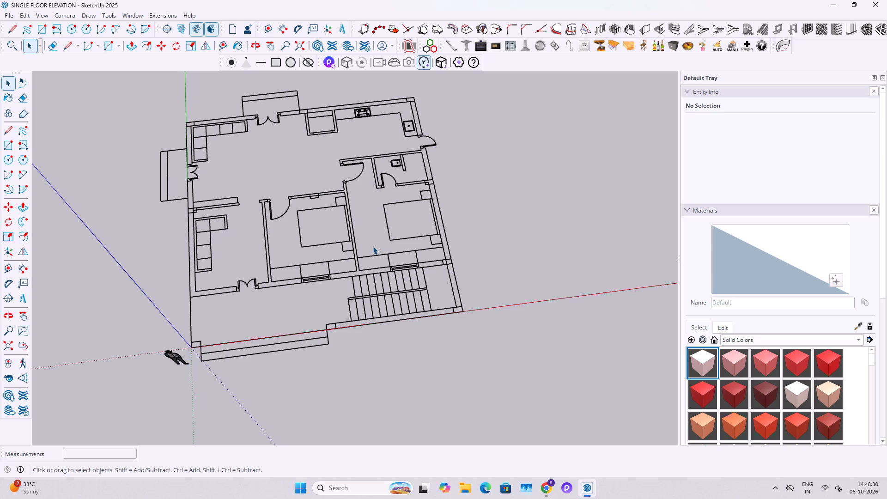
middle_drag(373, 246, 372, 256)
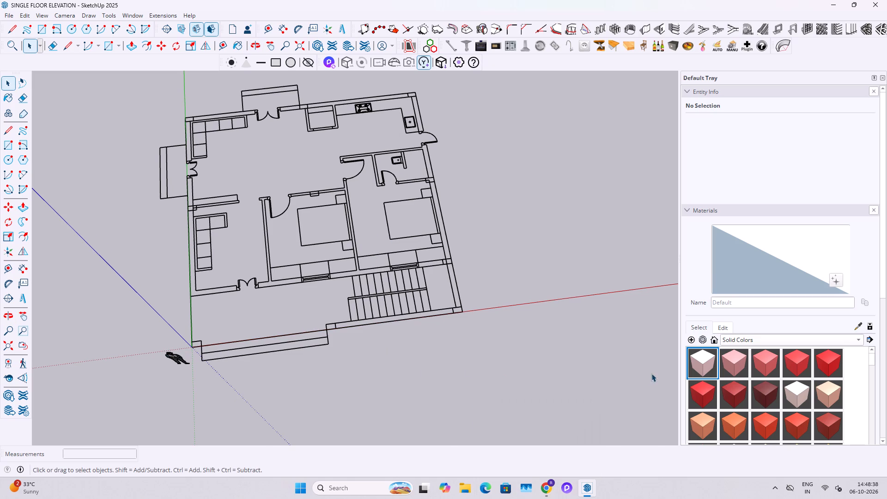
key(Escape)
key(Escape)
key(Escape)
Switch to Chrome and examine the Pinterest results for modern single floor elevation designs as facade references.
click(545, 487)
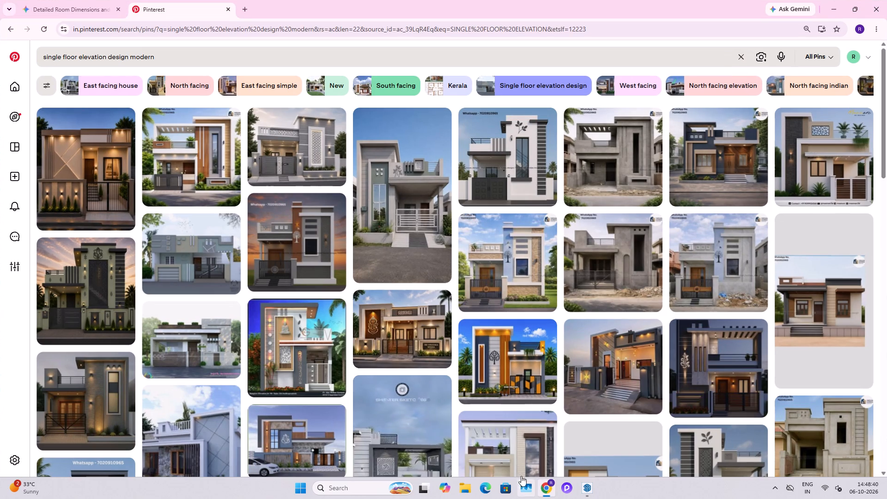
scroll(320, 303, up, 5)
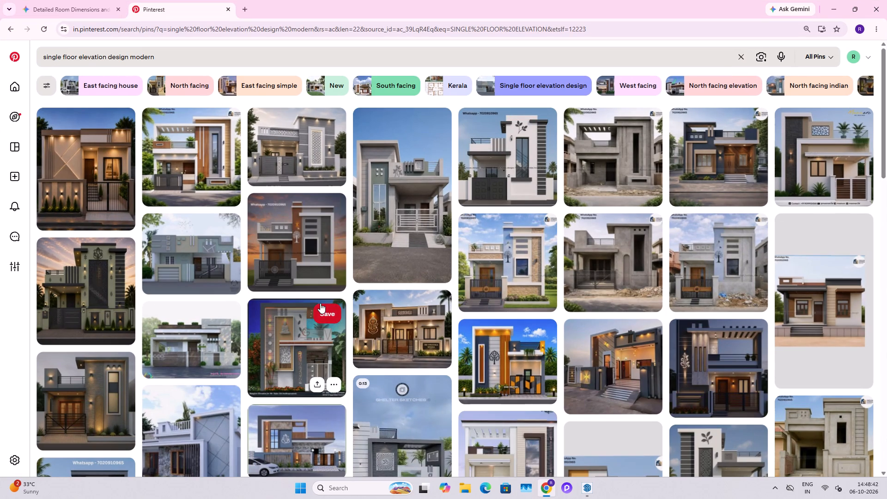
scroll(320, 303, down, 4)
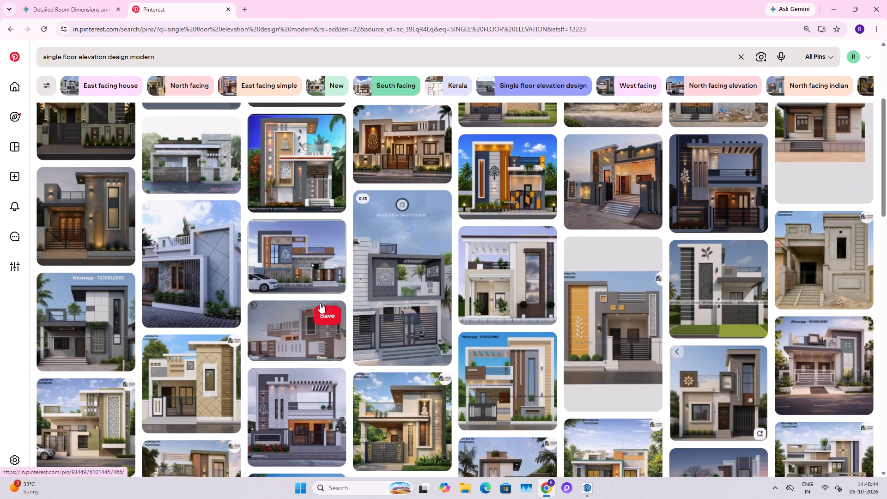
scroll(320, 303, down, 4)
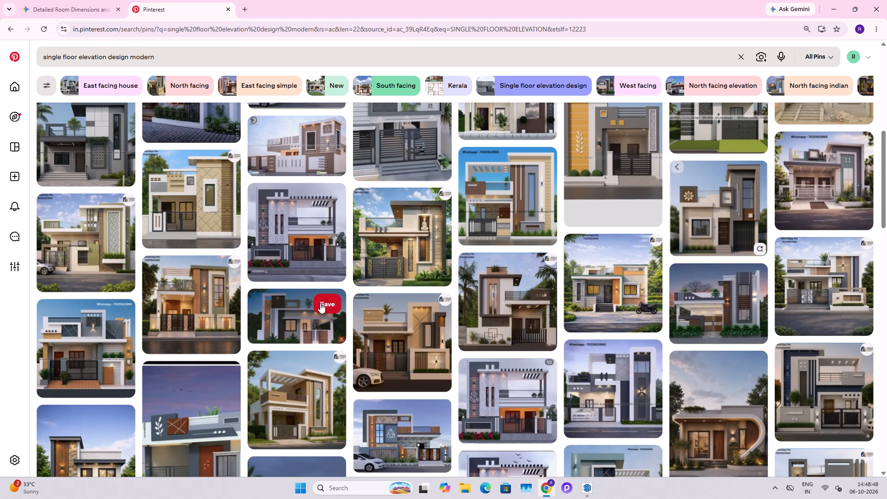
scroll(320, 303, down, 3)
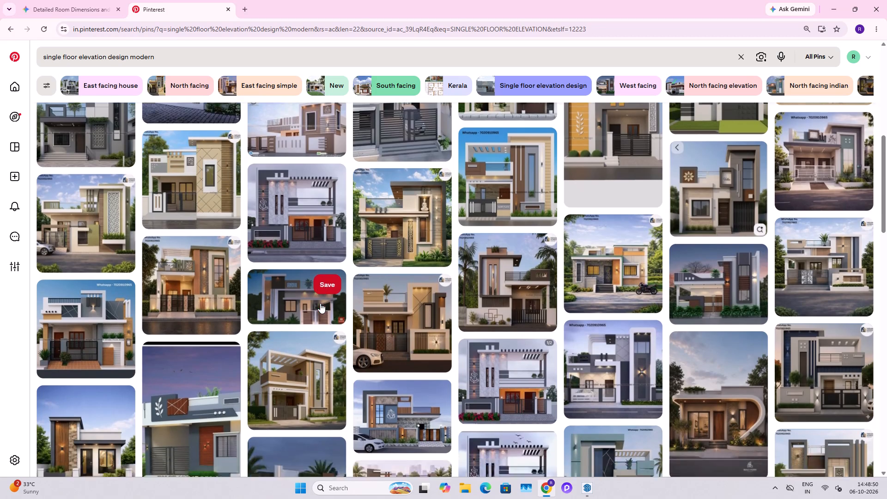
scroll(320, 303, down, 9)
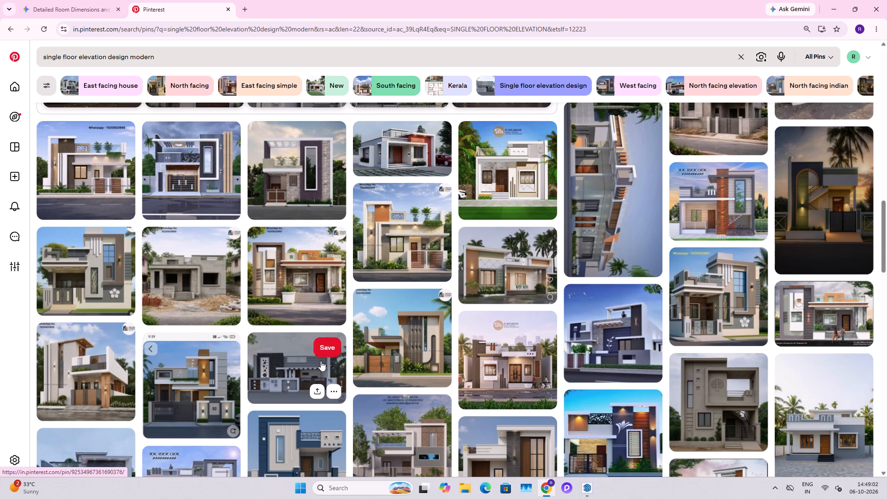
click(844, 0)
Back in SketchUp, draw a 36' 9" long rectangle over the plan's wall between the veranda and the rooms, spanning the full house width.
middle_drag(437, 242, 461, 285)
scroll(269, 310, up, 5)
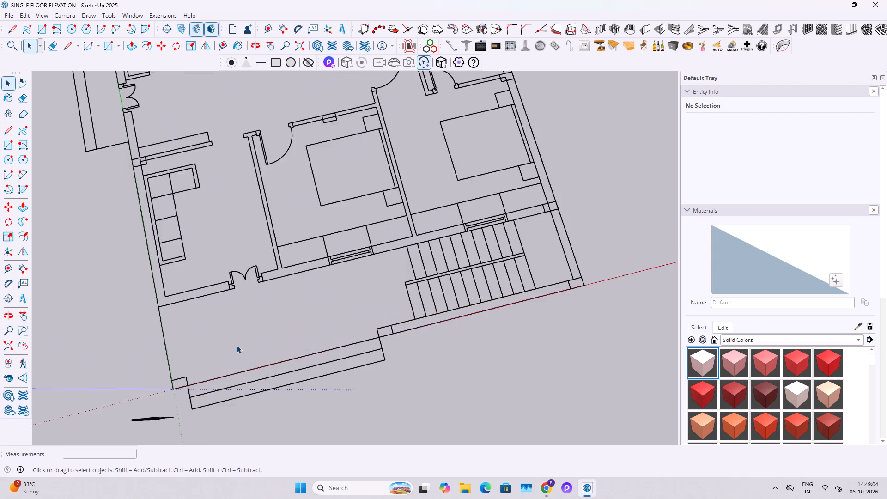
scroll(237, 345, up, 5)
key(t)
scroll(114, 279, up, 3)
key(space)
key(r)
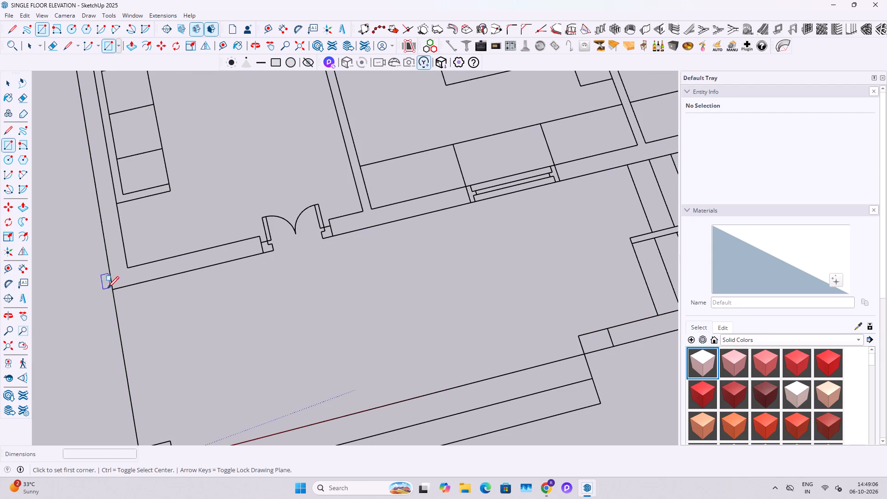
click(112, 289)
scroll(217, 261, down, 4)
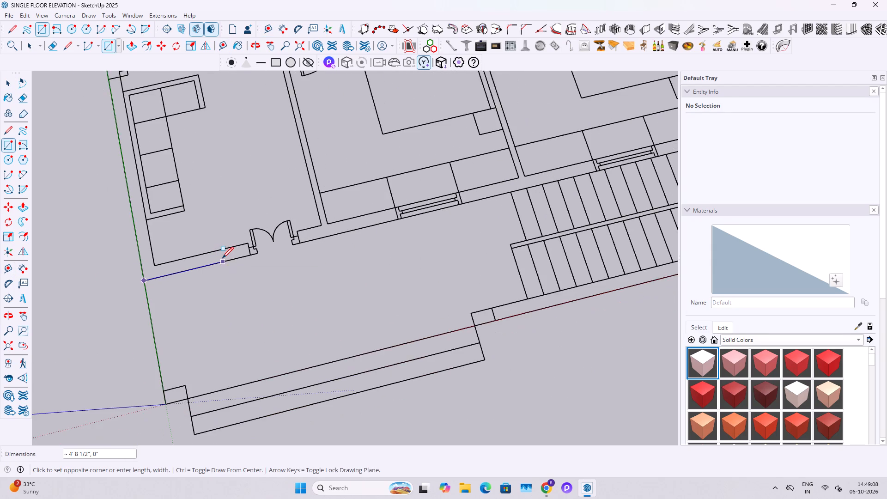
scroll(544, 226, up, 6)
scroll(633, 201, up, 1)
click(636, 198)
key(v)
key(space)
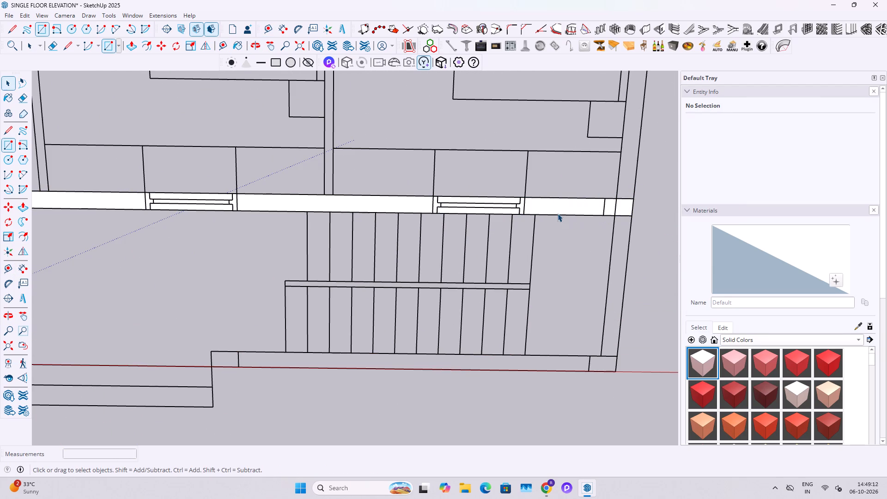
Place guide lines along both edges of the bedroom window opening behind the staircase.
scroll(550, 213, up, 10)
key(y)
scroll(530, 211, up, 2)
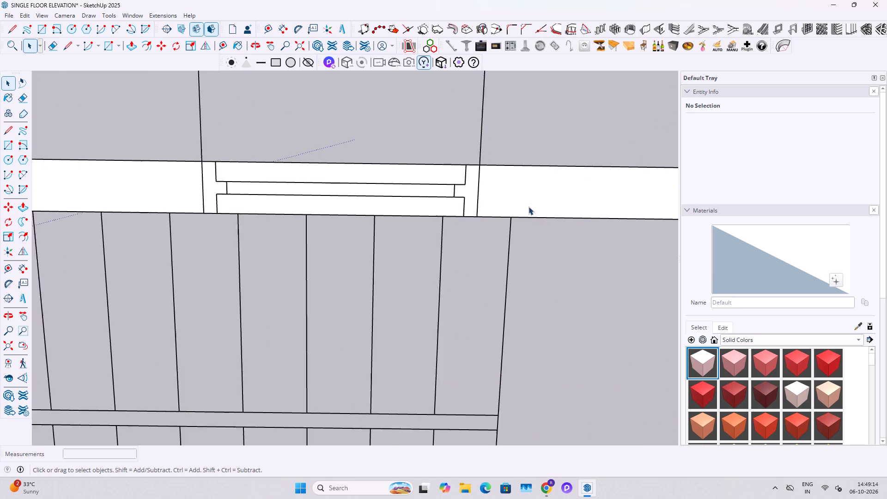
key(t)
double_click(475, 193)
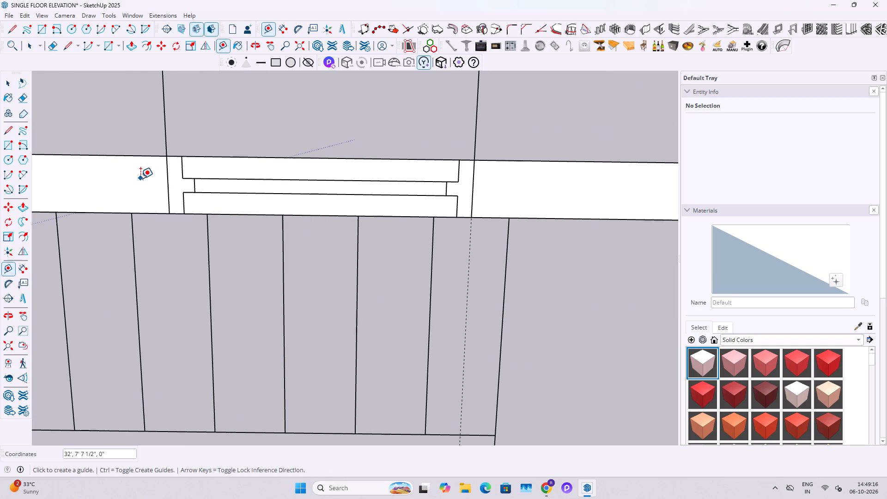
double_click(166, 178)
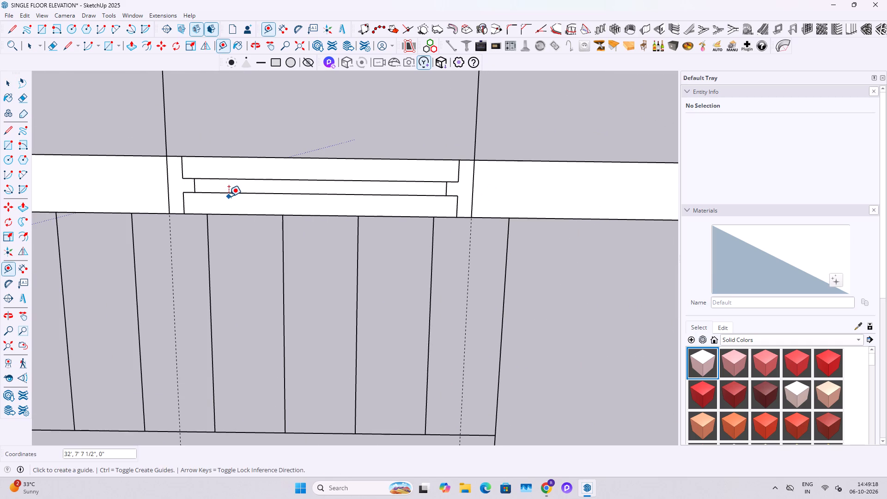
key(space)
Place guide lines along both edges of the other front bedroom's window opening, nearer the main door.
scroll(233, 204, down, 11)
shift+middle_drag(195, 233, 401, 253)
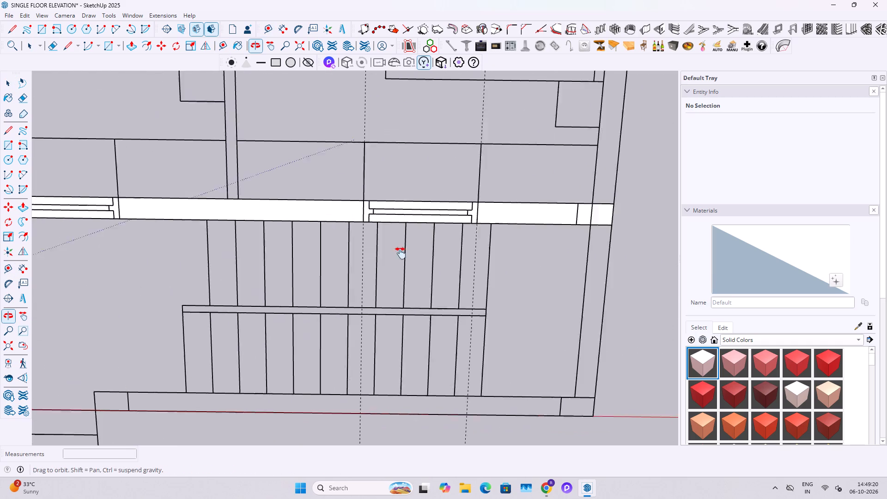
shift+middle_drag(401, 253, 434, 265)
scroll(178, 226, up, 10)
key(t)
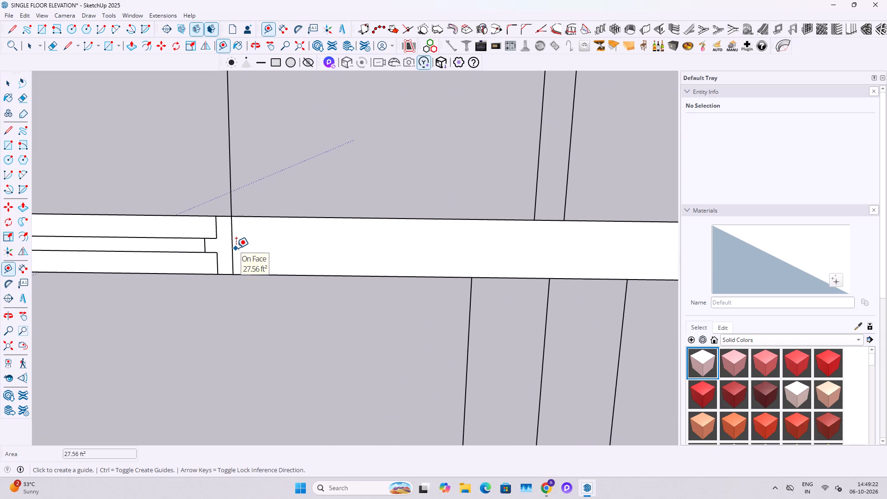
double_click(233, 250)
scroll(236, 248, down, 7)
shift+middle_drag(167, 256, 348, 276)
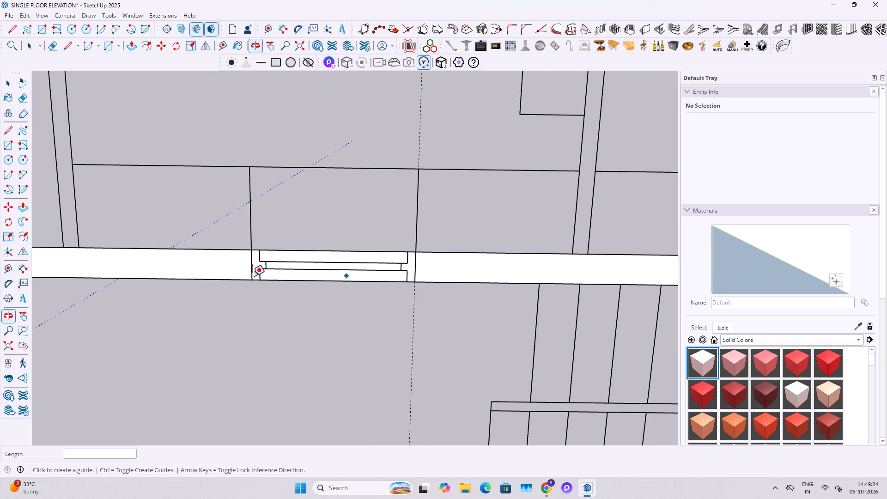
scroll(239, 274, up, 6)
double_click(259, 256)
Place guide lines along both jambs of the double main door opening in the veranda wall.
scroll(281, 253, down, 6)
scroll(283, 255, up, 1)
scroll(284, 257, down, 6)
shift+middle_drag(192, 265, 404, 274)
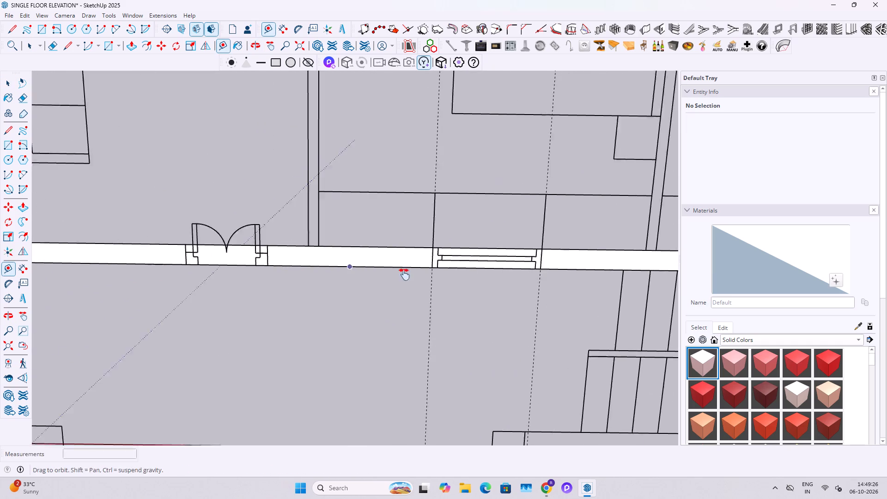
shift+middle_drag(404, 274, 407, 274)
scroll(288, 273, up, 9)
double_click(369, 267)
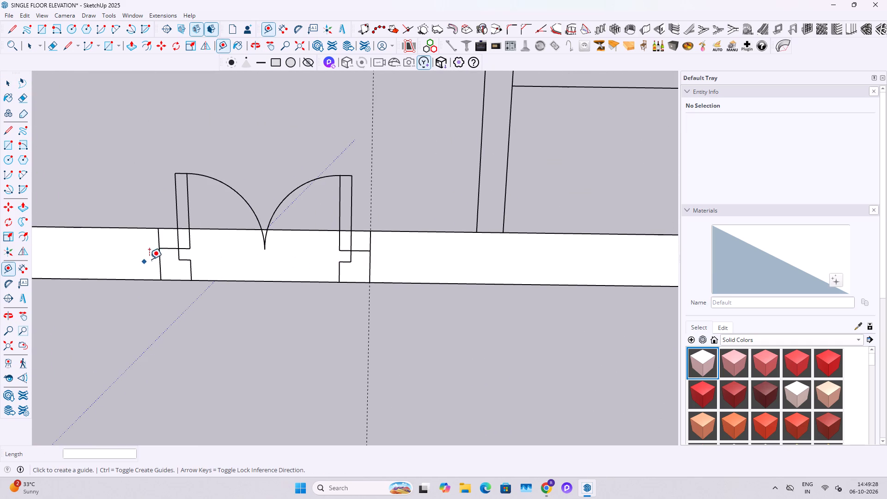
double_click(158, 262)
Extrude the veranda wall rectangle upward to a height of 10'.
scroll(200, 250, down, 16)
shift+middle_drag(115, 268, 214, 269)
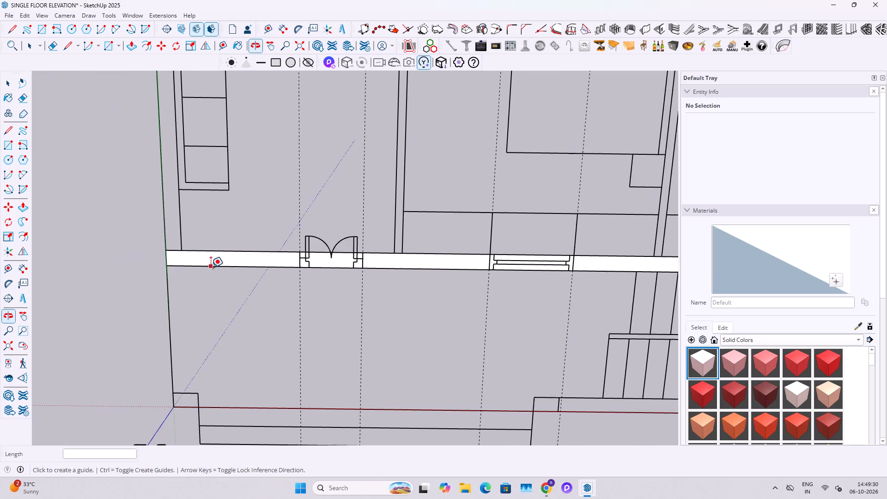
scroll(210, 268, up, 3)
key(space)
click(213, 258)
key(p)
click(213, 258)
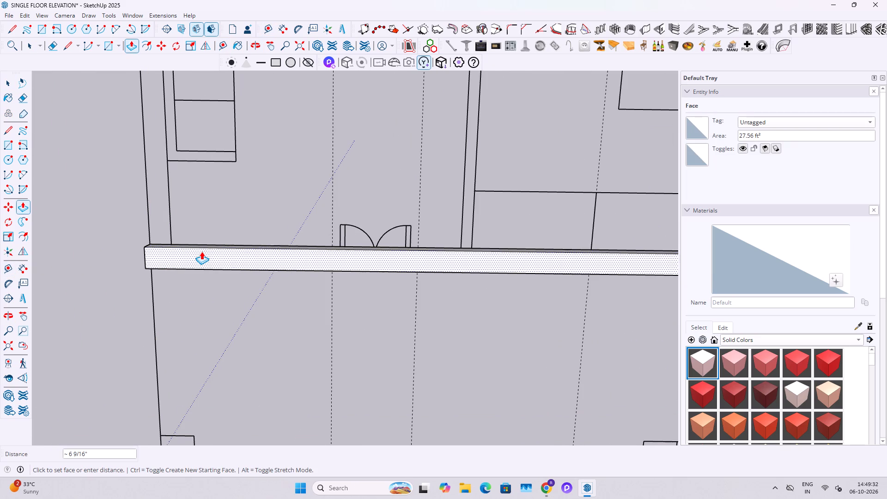
text(10')
key(Return)
key(space)
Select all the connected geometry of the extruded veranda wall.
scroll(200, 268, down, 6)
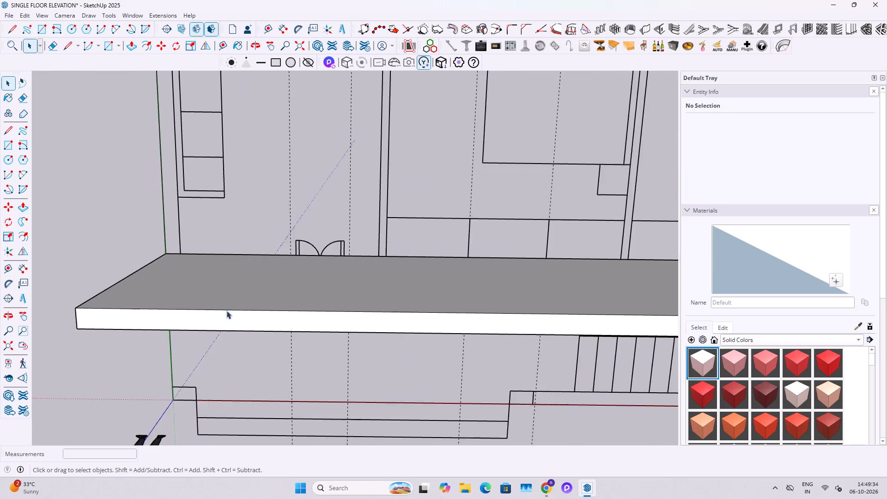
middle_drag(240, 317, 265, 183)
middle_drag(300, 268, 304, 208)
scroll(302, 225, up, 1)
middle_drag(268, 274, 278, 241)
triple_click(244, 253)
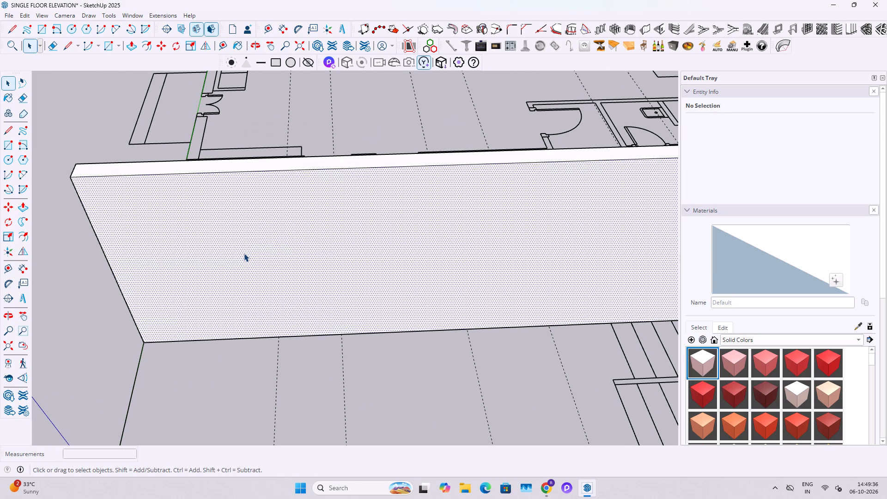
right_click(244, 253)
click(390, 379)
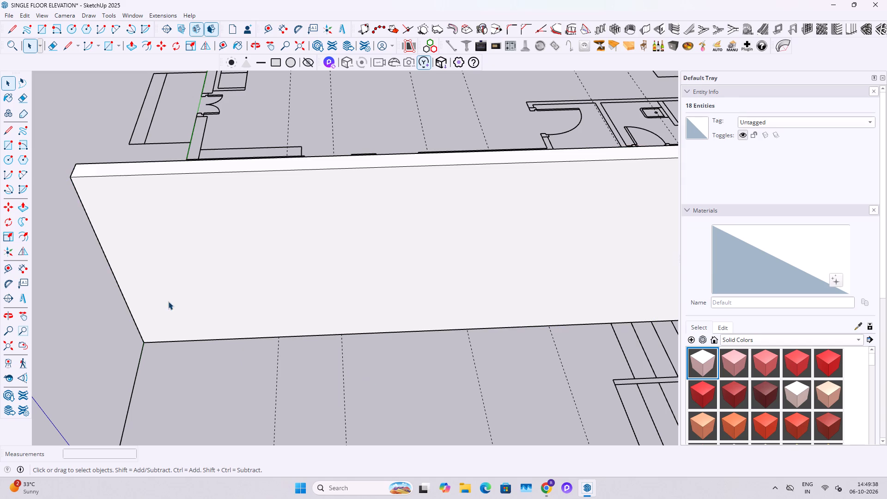
Place two vertical guides on the wall face at the main door jambs, 6' 4 1/2" from the origin-side end and 3' apart.
key(t)
click(121, 285)
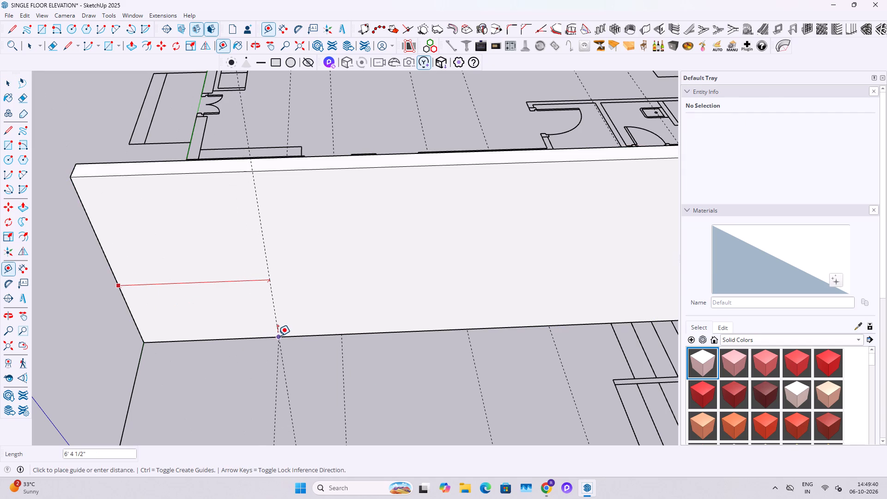
click(278, 336)
click(273, 323)
key(space)
key(t)
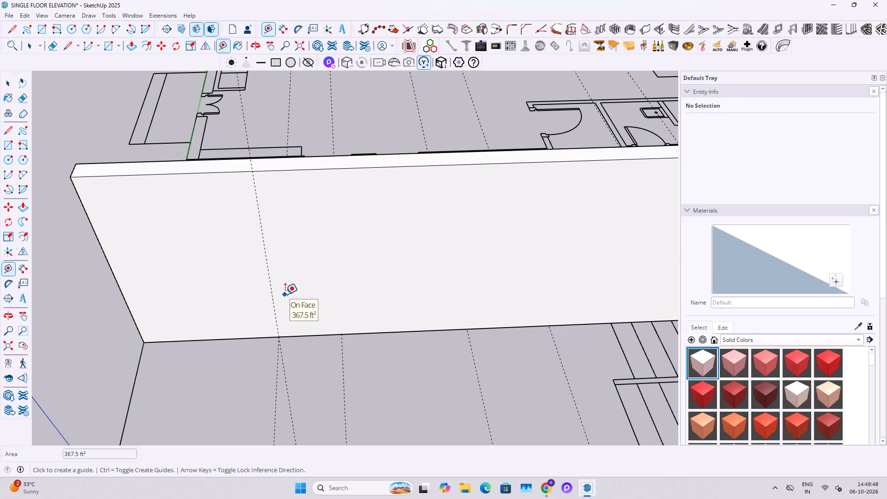
click(271, 300)
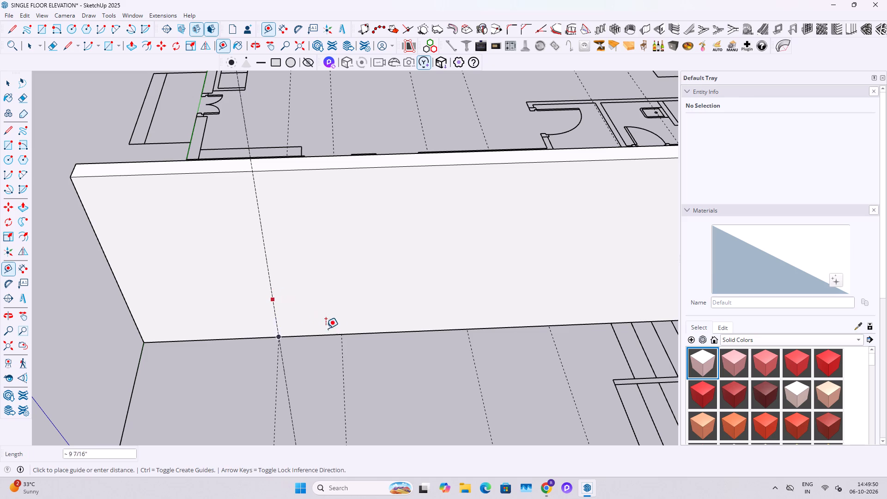
click(338, 332)
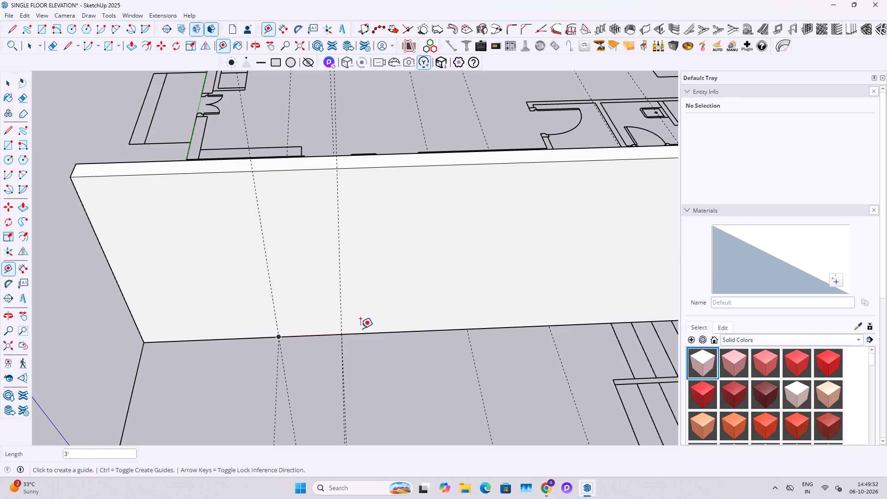
key(space)
Place a horizontal guide on the wall face 7' above its base edge.
text(t)
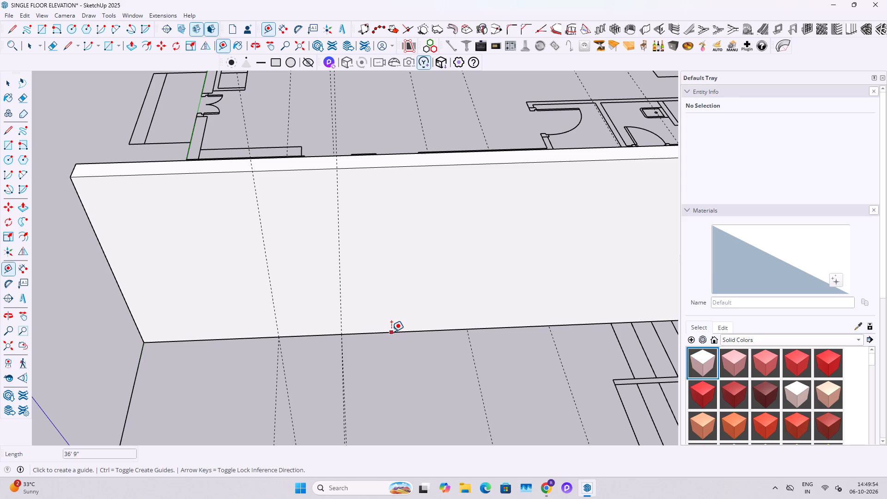
click(391, 332)
text(7')
key(Return)
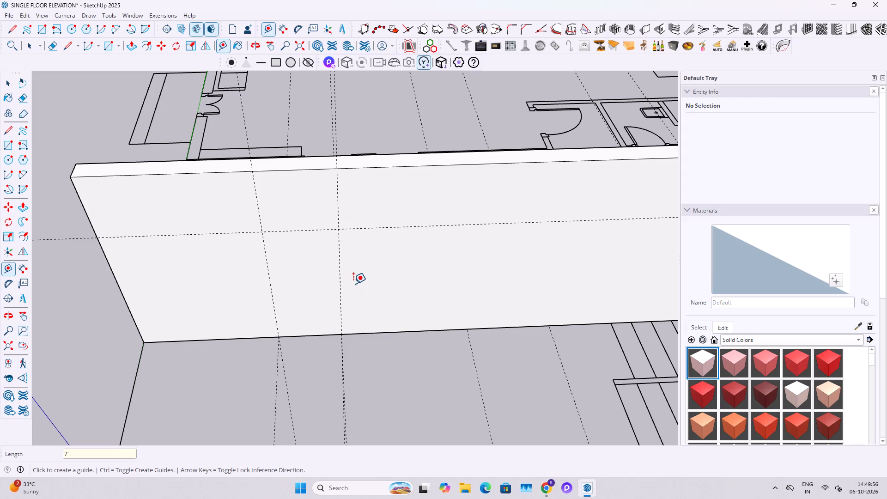
Place two vertical guides on the veranda wall face at the window jambs shown in the plan, 4' apart.
key(space)
key(y)
key(t)
click(340, 277)
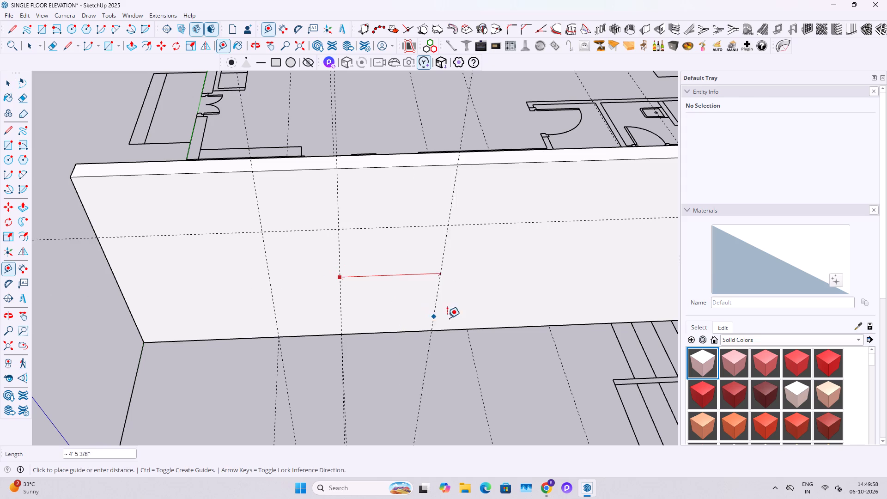
click(466, 328)
click(473, 314)
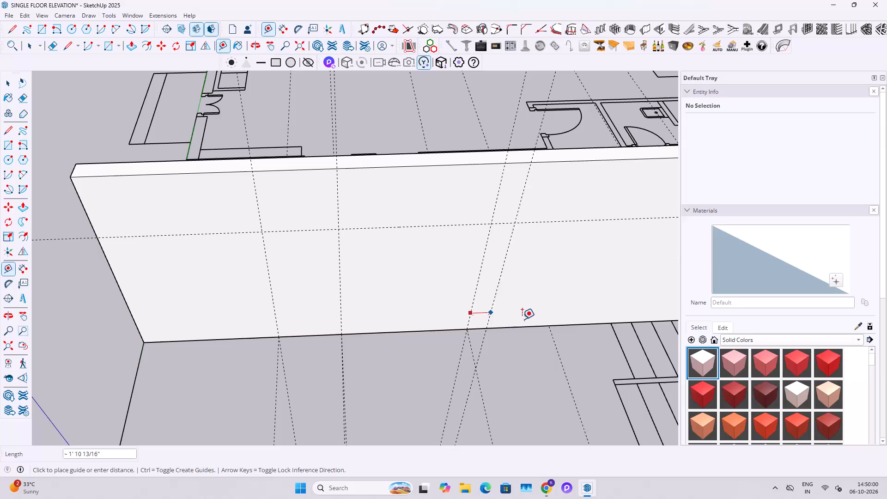
click(549, 323)
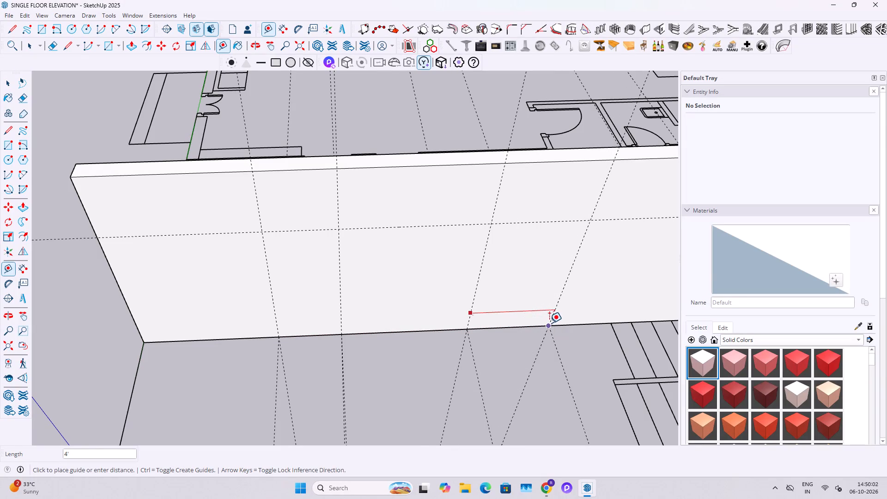
Place a horizontal window-sill guide on the wall face 2'6" above its base edge and measure up to the head guide.
shift+middle_drag(542, 328, 404, 368)
scroll(470, 365, up, 5)
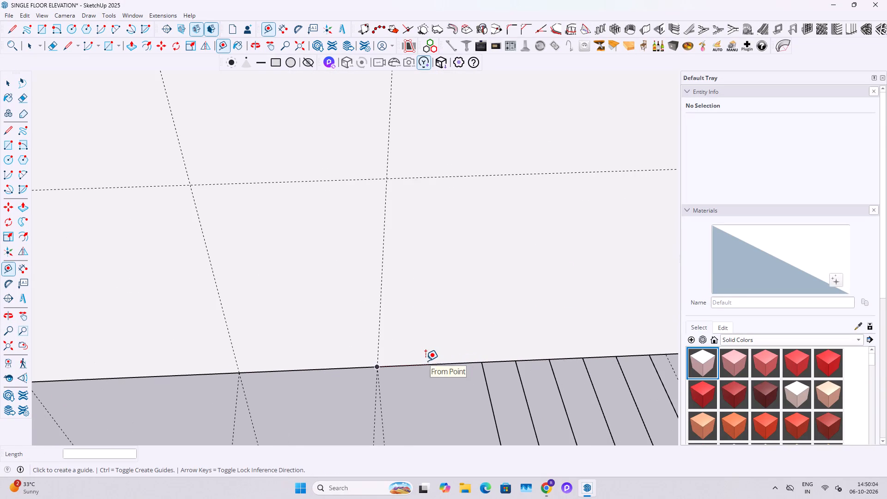
click(423, 364)
text(2'6")
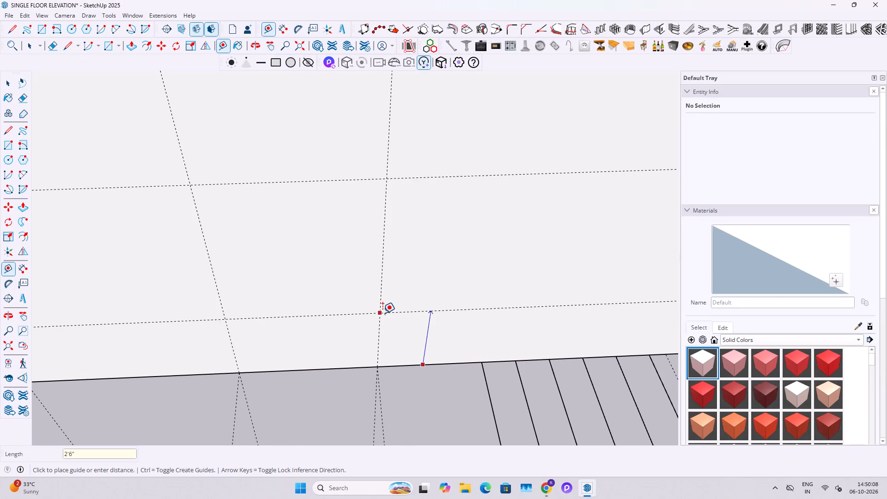
key(Return)
click(401, 313)
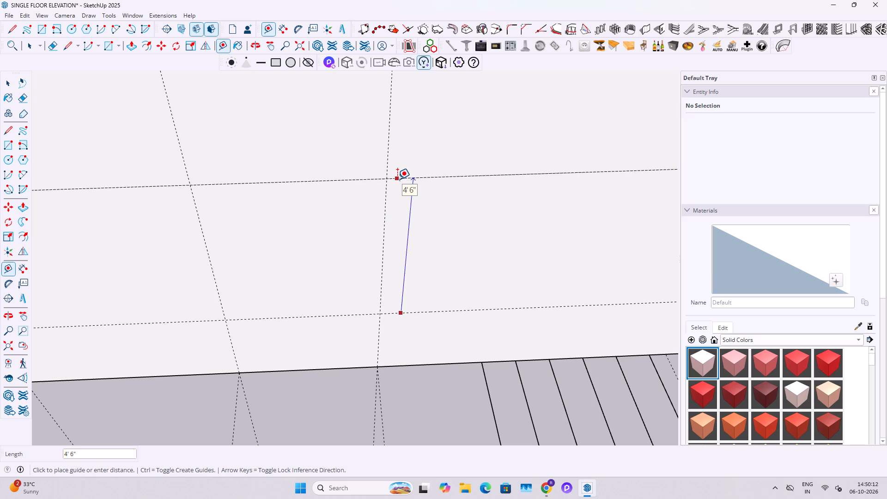
key(space)
Draw the 4' by 4'6" window rectangle between the guides and push it 9" through the veranda wall.
click(279, 229)
scroll(279, 234, down, 2)
key(r)
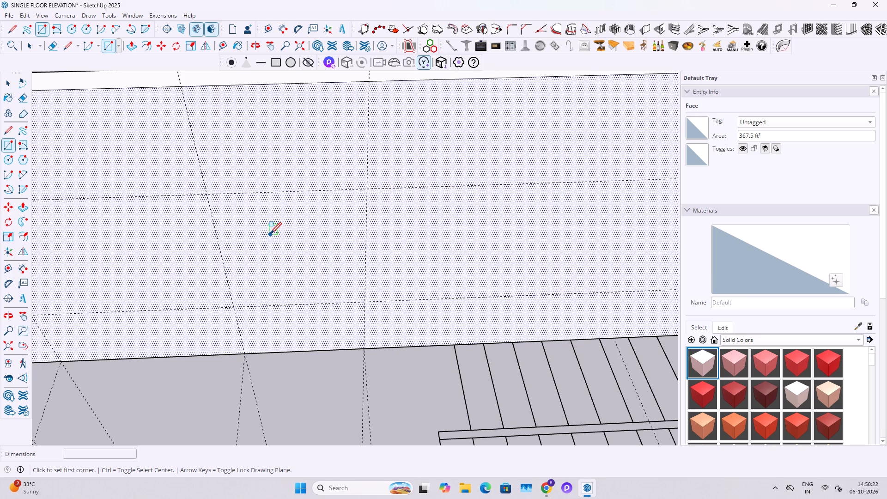
click(207, 193)
click(368, 302)
key(space)
click(333, 284)
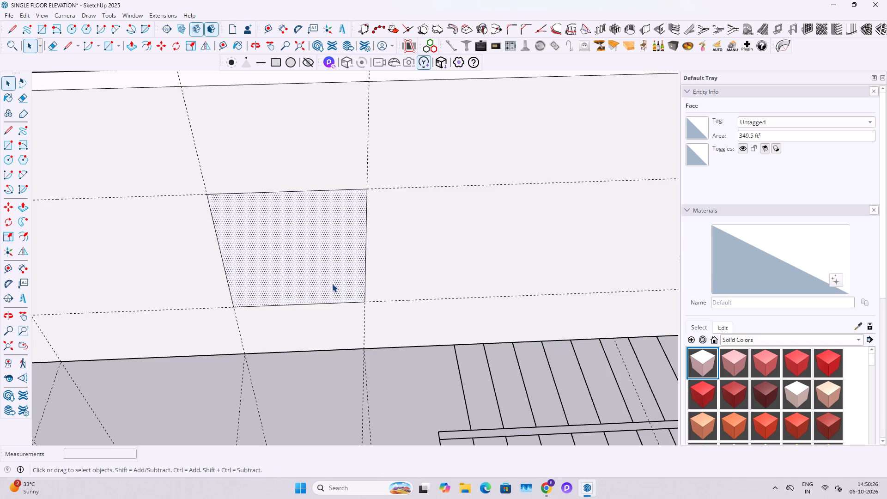
key(p)
click(332, 284)
click(271, 234)
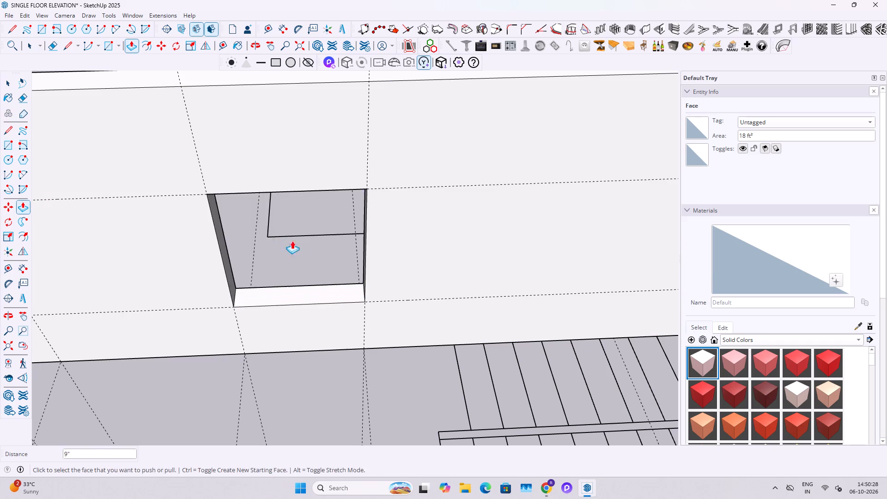
key(space)
scroll(328, 253, down, 7)
key(Escape)
Draw the 3' by 7' main door rectangle between its guides and push it 9" through the wall.
middle_drag(240, 258, 281, 233)
scroll(194, 270, up, 2)
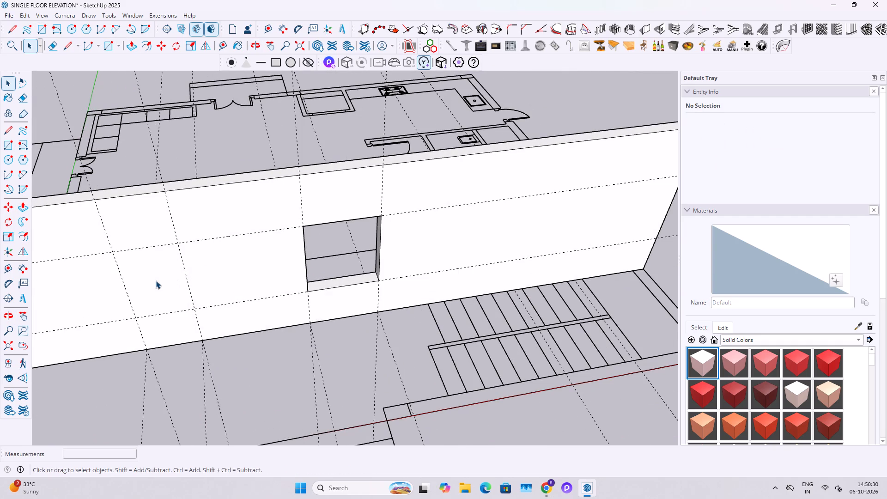
key(r)
click(114, 253)
click(204, 340)
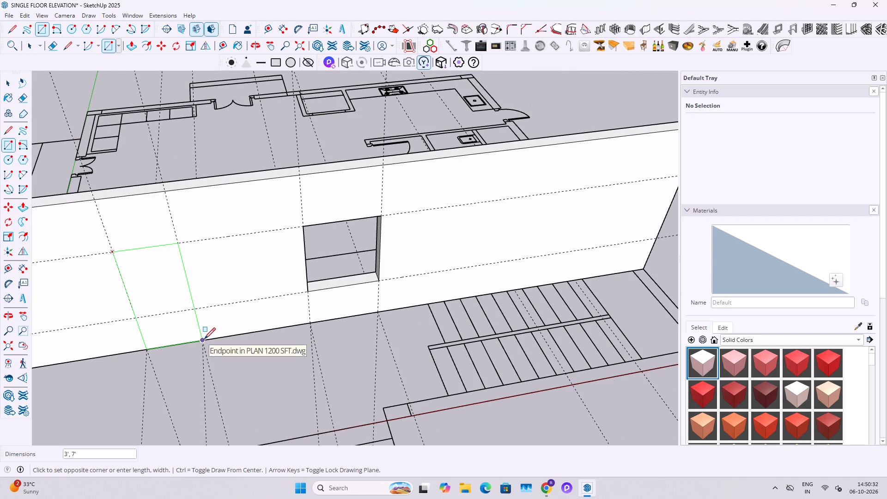
key(space)
click(187, 334)
key(p)
click(185, 334)
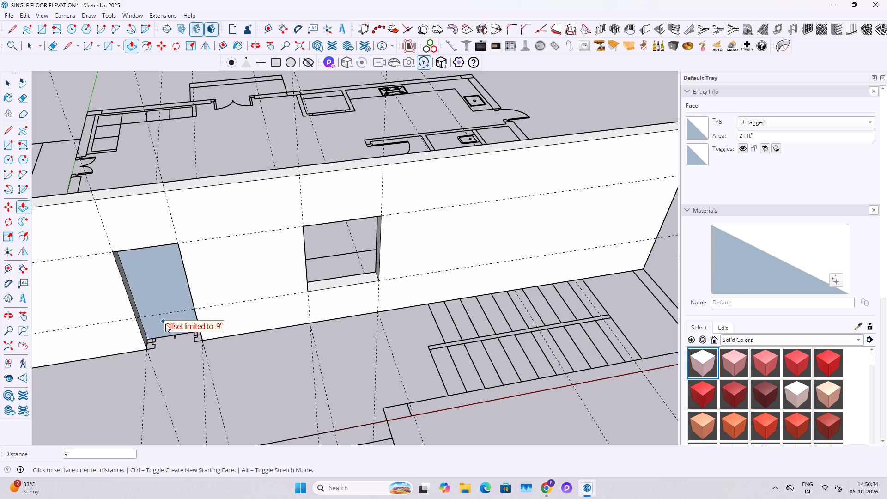
click(165, 324)
key(space)
click(158, 277)
key(space)
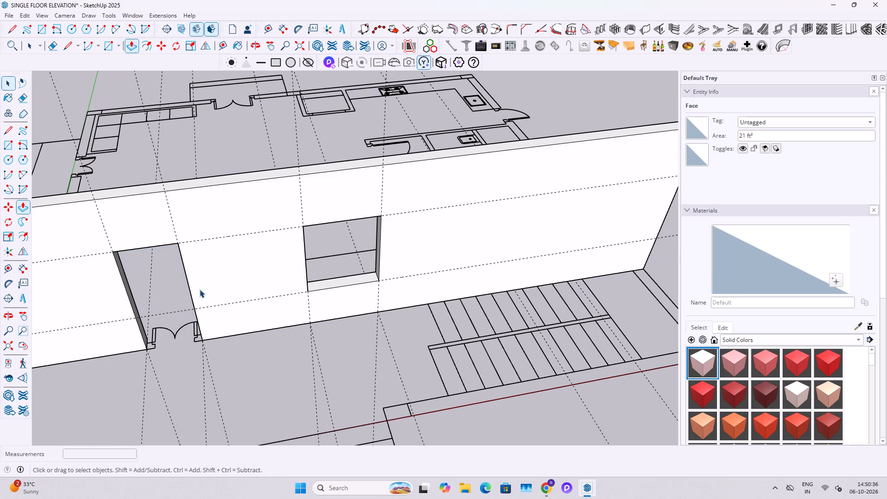
Select all connected geometry of the veranda wall with its openings and make it a group.
scroll(220, 296, down, 5)
middle_drag(402, 273, 66, 295)
middle_drag(362, 319, 123, 254)
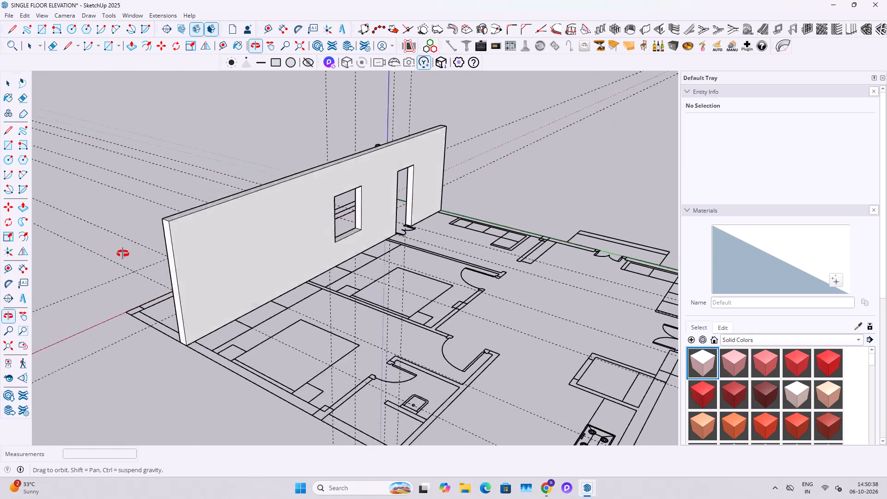
middle_drag(123, 254, 518, 286)
double_click(408, 229)
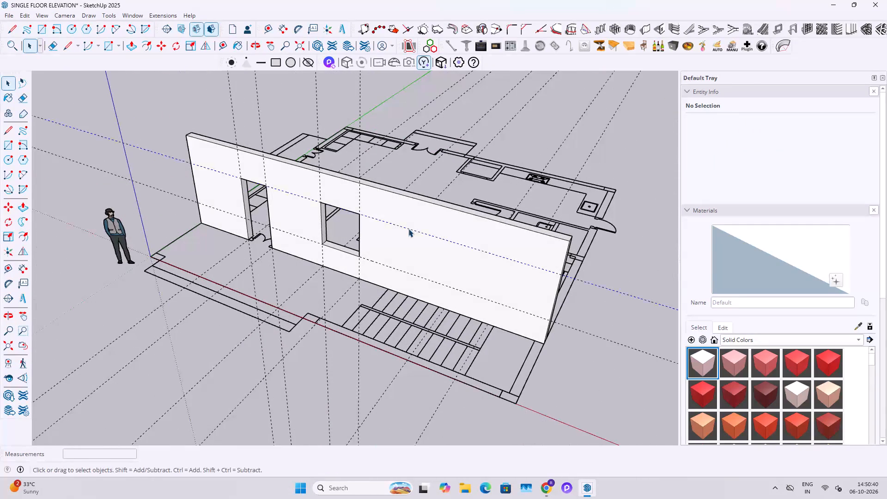
triple_click(406, 215)
right_click(405, 215)
click(451, 303)
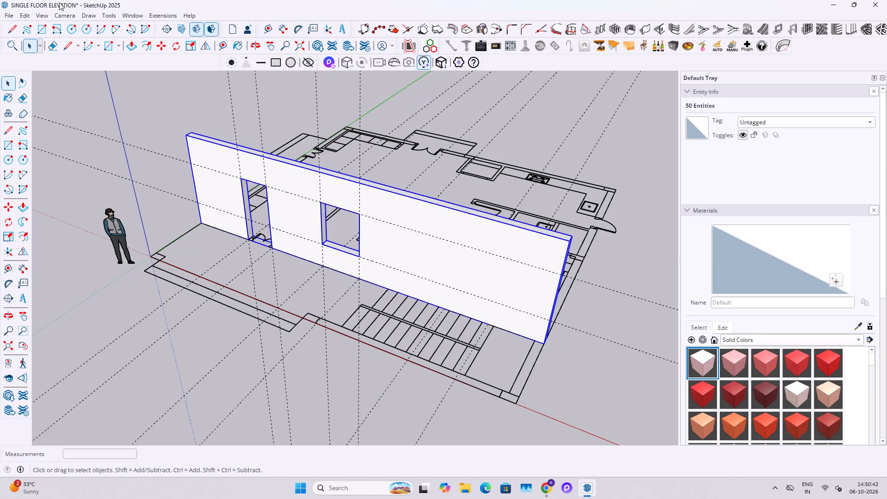
Delete all guides from the model.
click(23, 19)
click(54, 109)
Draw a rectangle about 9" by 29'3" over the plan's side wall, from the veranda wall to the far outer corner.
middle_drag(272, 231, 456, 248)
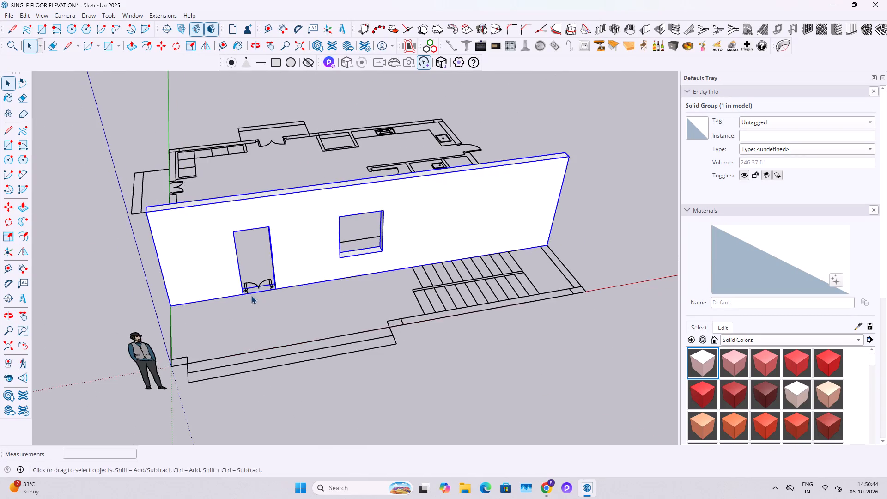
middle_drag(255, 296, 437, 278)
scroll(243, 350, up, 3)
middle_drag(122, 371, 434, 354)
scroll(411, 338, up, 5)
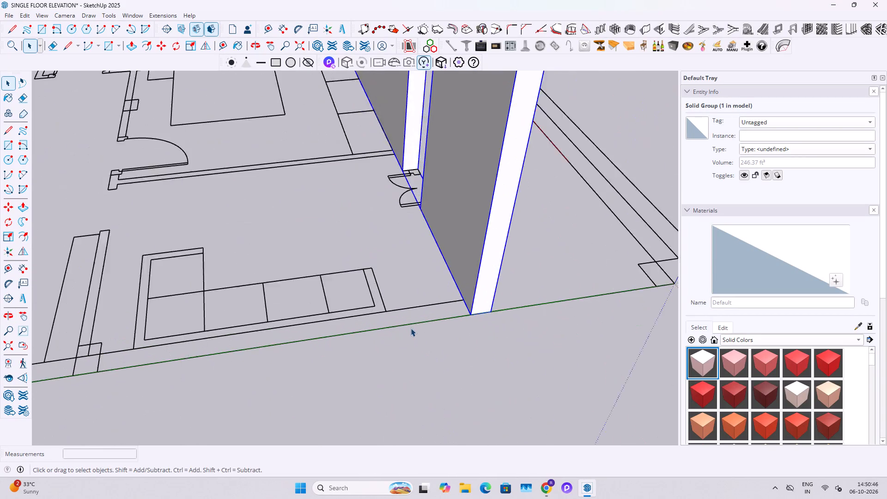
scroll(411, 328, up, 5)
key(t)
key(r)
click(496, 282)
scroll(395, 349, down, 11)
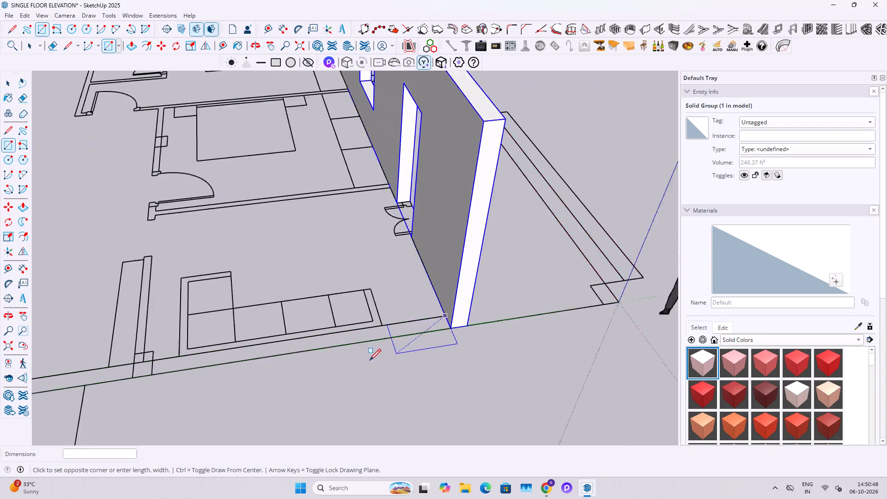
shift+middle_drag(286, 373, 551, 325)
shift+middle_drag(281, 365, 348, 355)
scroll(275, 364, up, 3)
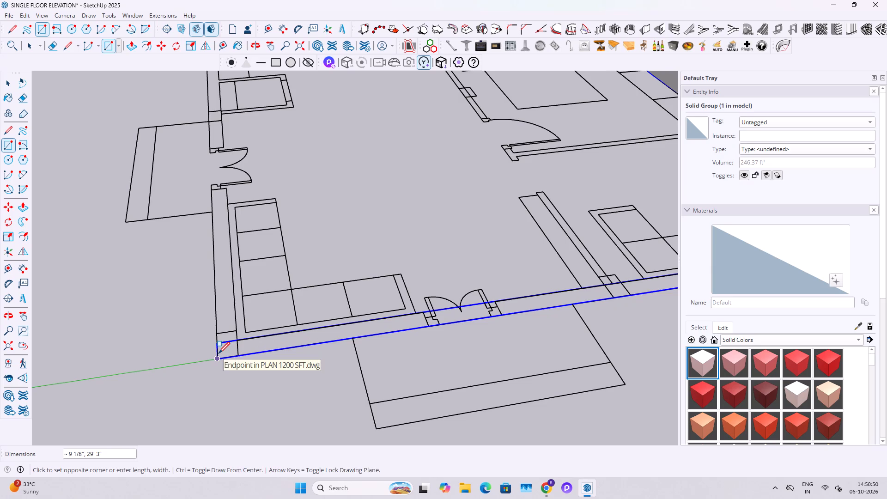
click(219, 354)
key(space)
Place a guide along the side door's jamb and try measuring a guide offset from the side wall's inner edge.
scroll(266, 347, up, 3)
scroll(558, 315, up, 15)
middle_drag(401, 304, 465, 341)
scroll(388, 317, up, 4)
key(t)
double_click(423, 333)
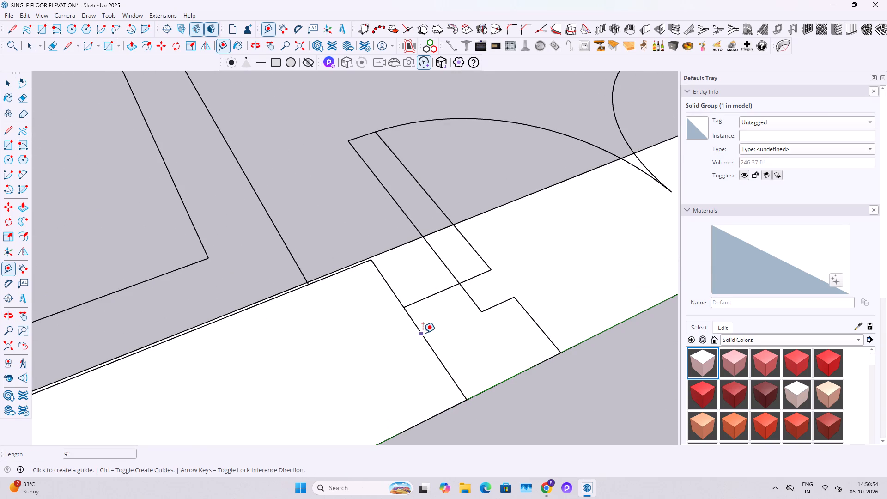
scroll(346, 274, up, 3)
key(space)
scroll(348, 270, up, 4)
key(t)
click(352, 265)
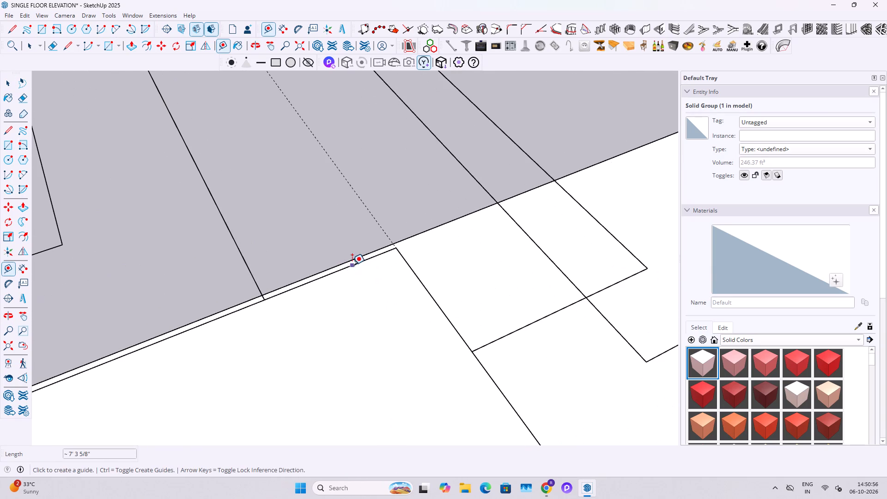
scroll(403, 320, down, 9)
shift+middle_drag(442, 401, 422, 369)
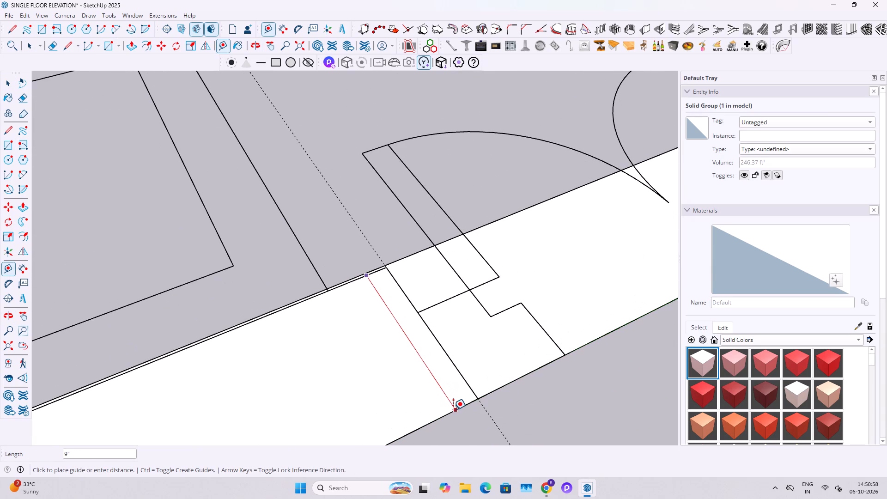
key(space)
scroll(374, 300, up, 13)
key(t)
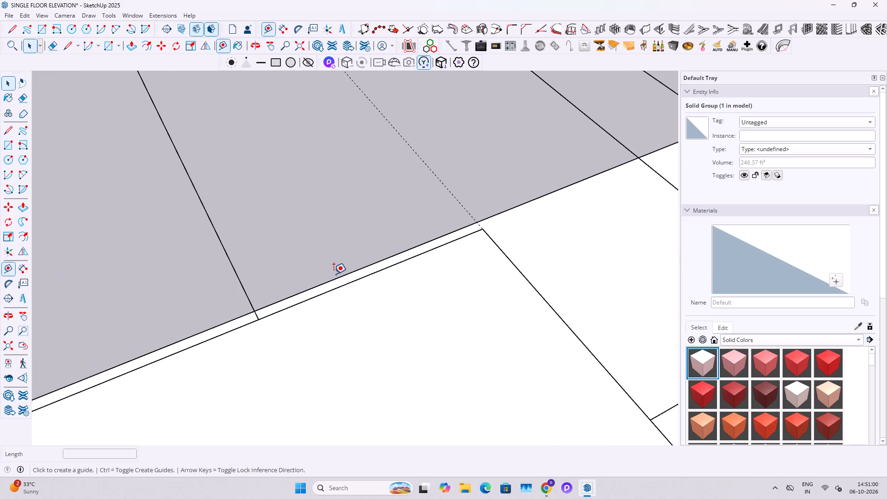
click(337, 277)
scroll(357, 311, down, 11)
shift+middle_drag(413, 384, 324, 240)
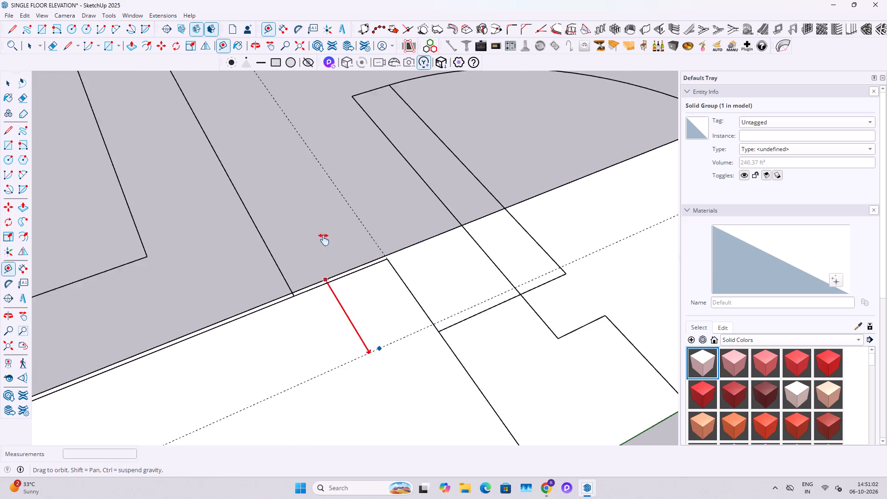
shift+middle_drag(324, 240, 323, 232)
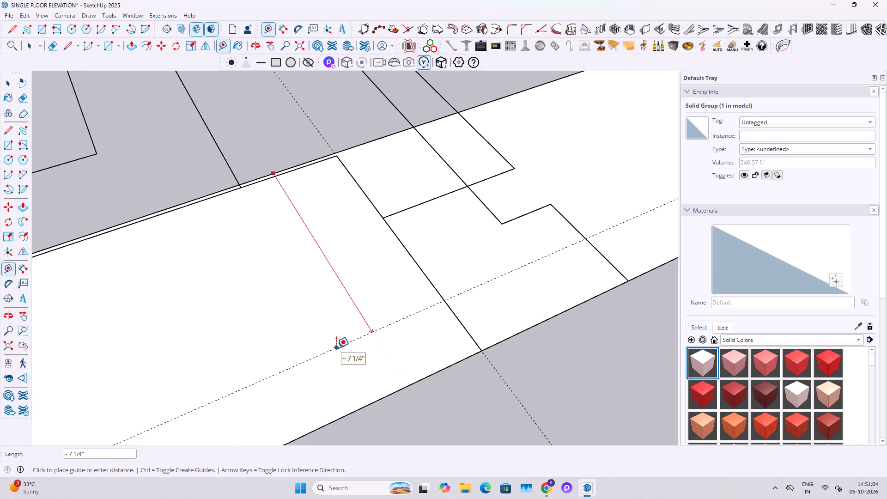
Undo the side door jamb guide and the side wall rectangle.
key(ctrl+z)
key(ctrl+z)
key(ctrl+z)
Draw a 9" by about 8' 5/8" wall rectangle from the side door's jamb corner to the plan's far outer corner.
scroll(336, 317, down, 7)
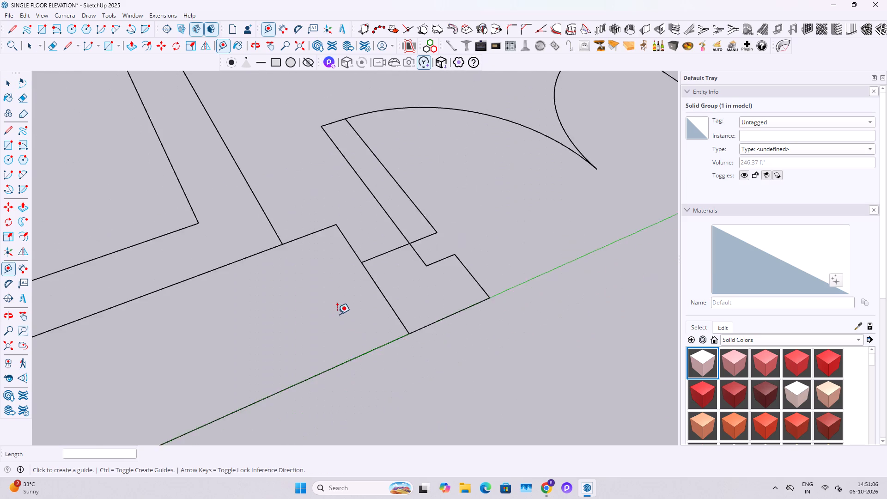
scroll(337, 314, down, 7)
key(space)
key(r)
drag(334, 265, 334, 271)
scroll(305, 331, down, 5)
shift+middle_drag(269, 348, 445, 262)
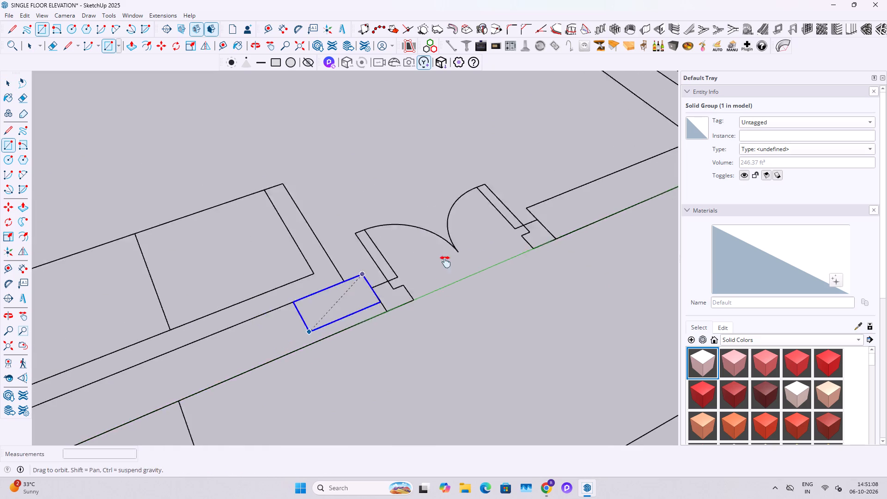
shift+middle_drag(445, 262, 450, 259)
scroll(411, 285, down, 5)
middle_drag(331, 318, 481, 224)
scroll(410, 254, up, 6)
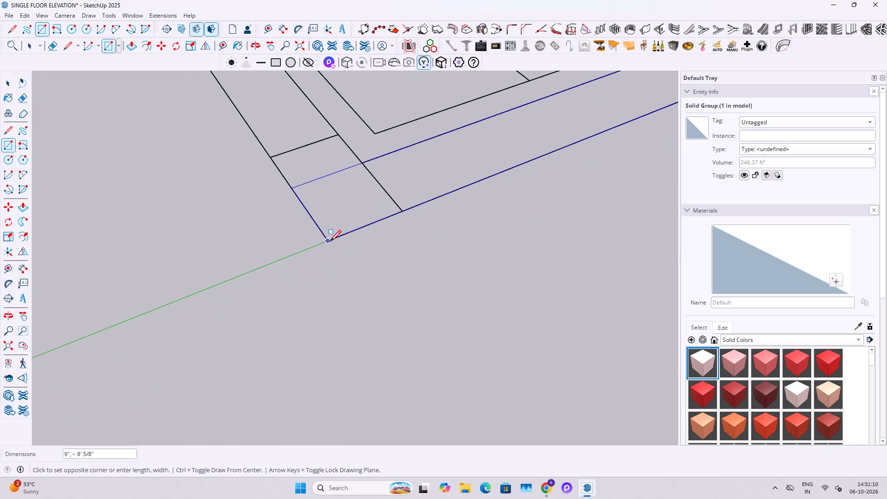
click(330, 243)
Select the side wall rectangle and scale it lengthwise by about 3.63 so it reaches the veranda wall.
scroll(365, 196, up, 1)
middle_drag(365, 196, 381, 284)
scroll(322, 185, up, 5)
shift+scroll(323, 183, down, 1)
shift+middle_drag(312, 206, 230, 301)
scroll(230, 293, down, 15)
key(space)
double_click(418, 195)
shift+middle_drag(584, 112, 389, 255)
scroll(394, 227, up, 5)
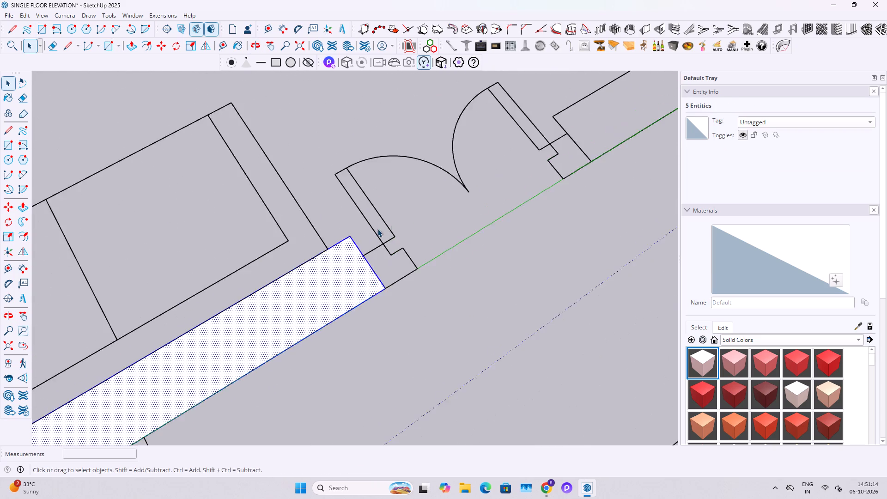
scroll(377, 229, up, 10)
scroll(328, 252, down, 15)
key(s)
click(340, 259)
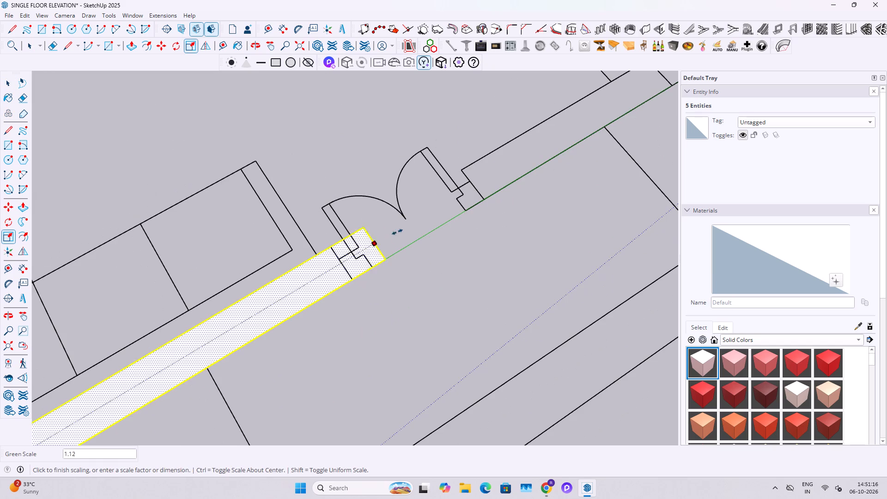
scroll(397, 232, down, 6)
shift+middle_drag(536, 147, 337, 280)
shift+middle_drag(534, 152, 362, 277)
scroll(462, 220, up, 4)
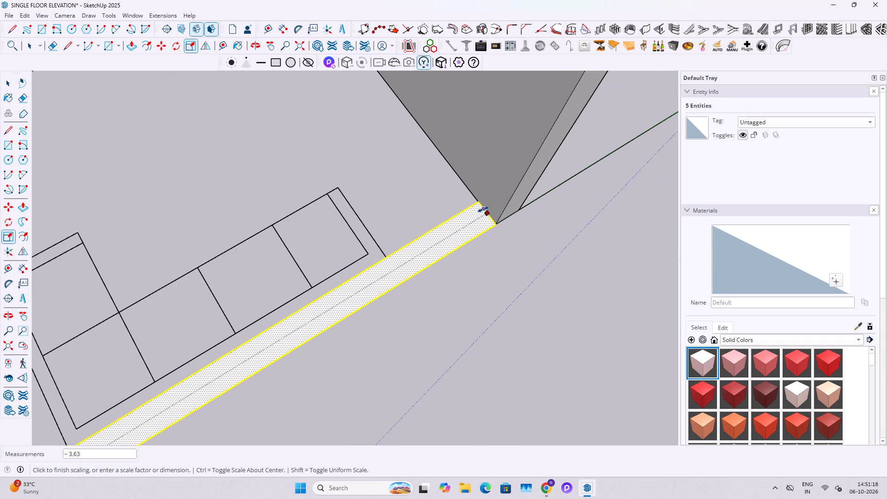
click(483, 209)
key(space)
Place two guides across the side wall rectangle along both jamb lines of the side door.
scroll(483, 209, down, 7)
middle_drag(285, 297, 347, 244)
middle_drag(269, 316, 426, 187)
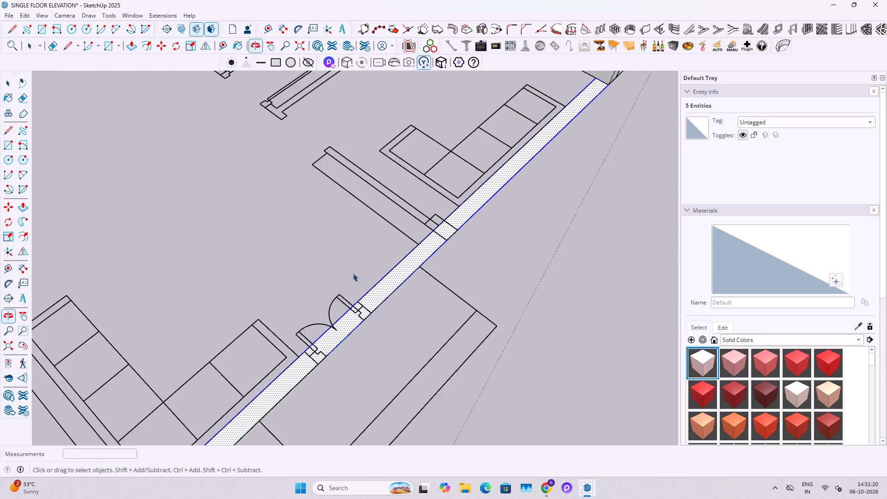
scroll(330, 315, up, 12)
key(t)
double_click(295, 414)
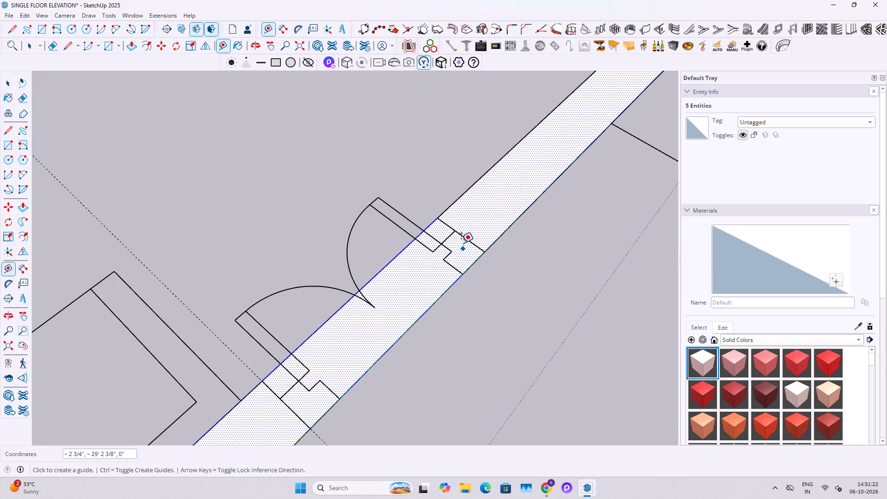
double_click(462, 235)
key(space)
scroll(462, 217, down, 13)
middle_drag(385, 325, 282, 343)
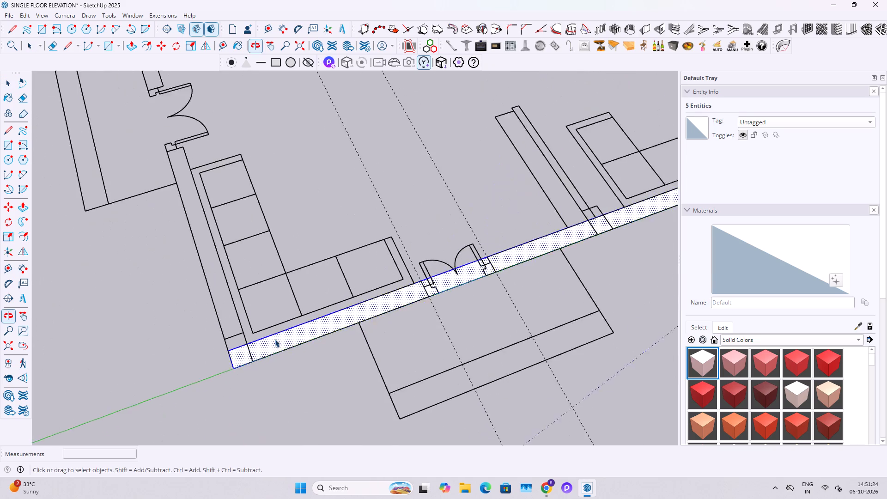
Push/Pull the side wall footprint up to a height of 10'.
scroll(274, 340, up, 3)
key(p)
click(285, 336)
text(10')
key(Return)
scroll(273, 320, down, 6)
middle_drag(267, 321, 220, 281)
key(space)
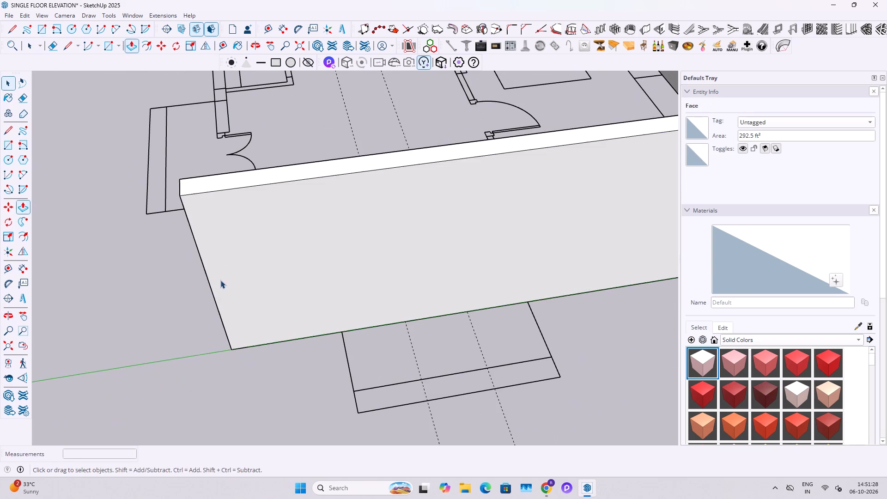
Lay out the side door on the wall's outer face with guides rising from both jambs and one 7' above the base.
text(t)
click(207, 285)
click(403, 319)
click(404, 305)
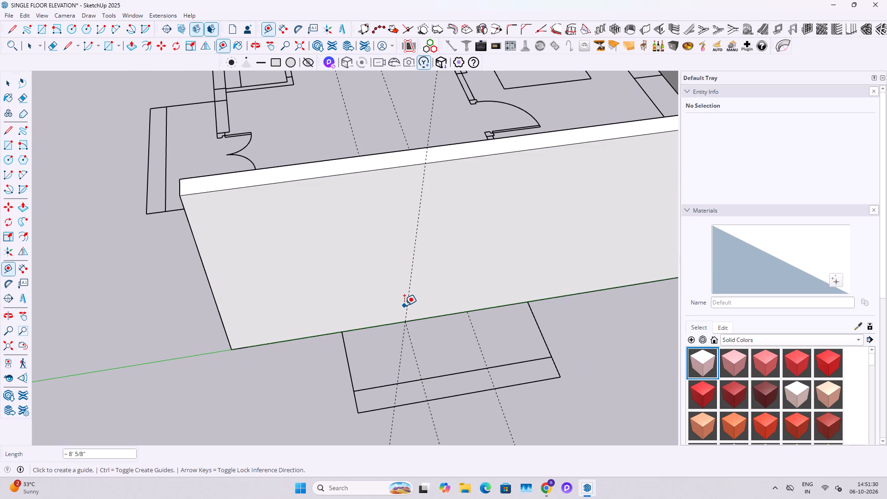
key(space)
middle_drag(435, 296, 404, 271)
key(t)
click(413, 275)
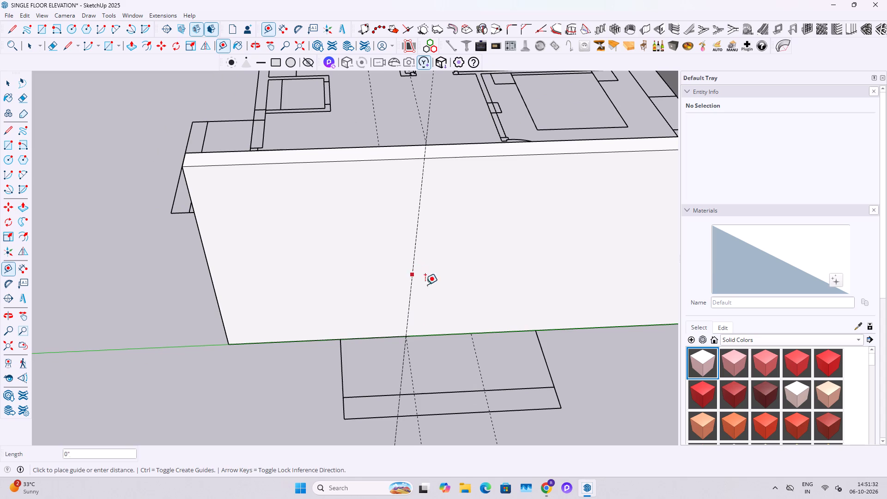
click(470, 332)
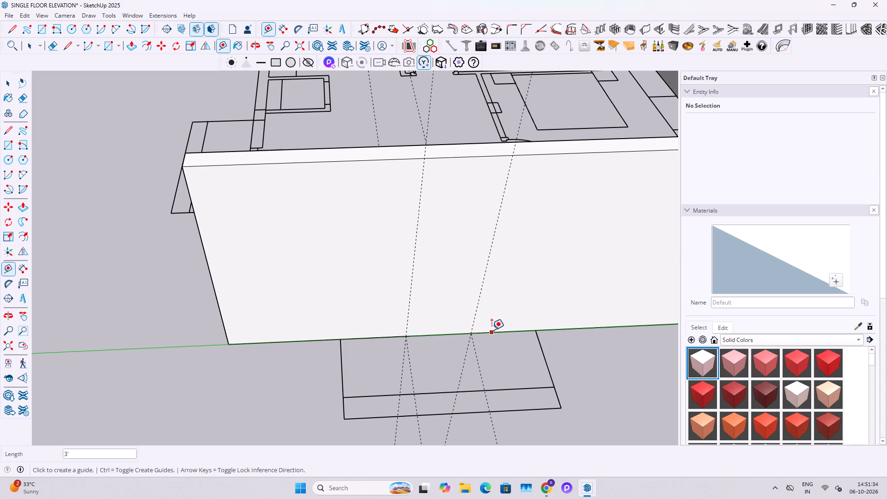
click(492, 330)
text(7')
key(Return)
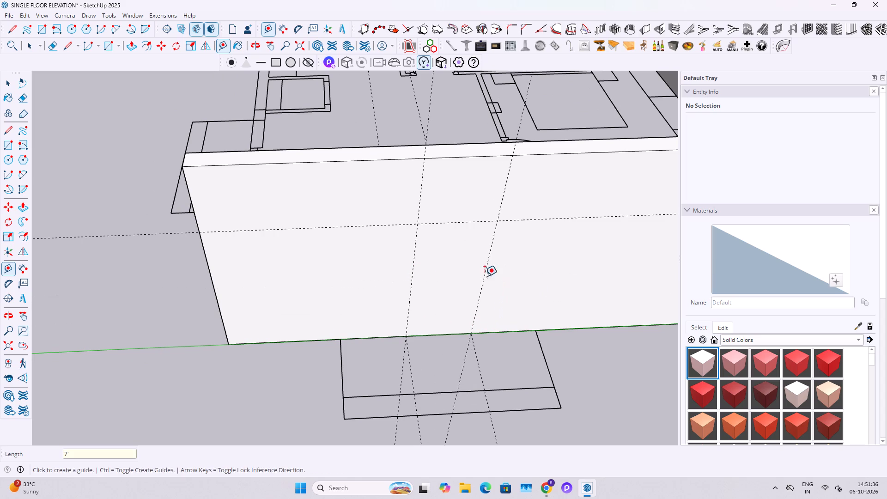
Draw a 3' by 7' rectangle between the side door guides and push it 9" through the wall to cut the opening.
key(space)
click(444, 271)
key(r)
click(419, 222)
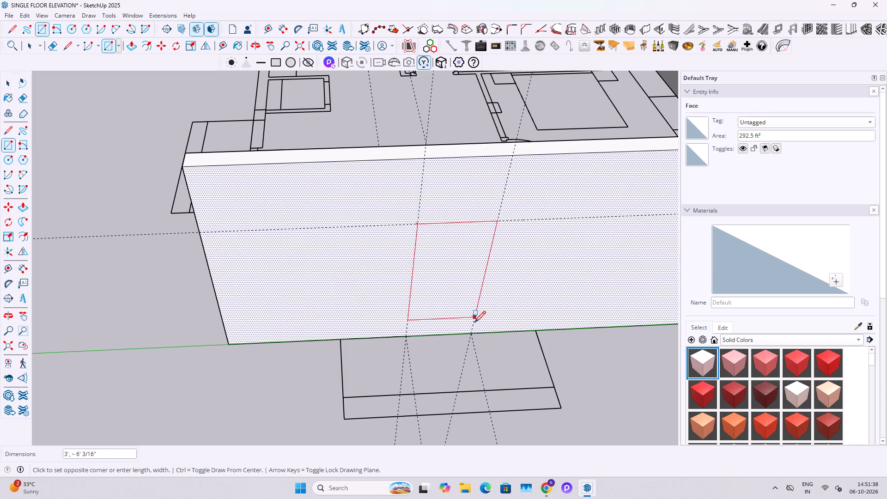
click(472, 335)
key(space)
click(455, 312)
key(p)
click(455, 311)
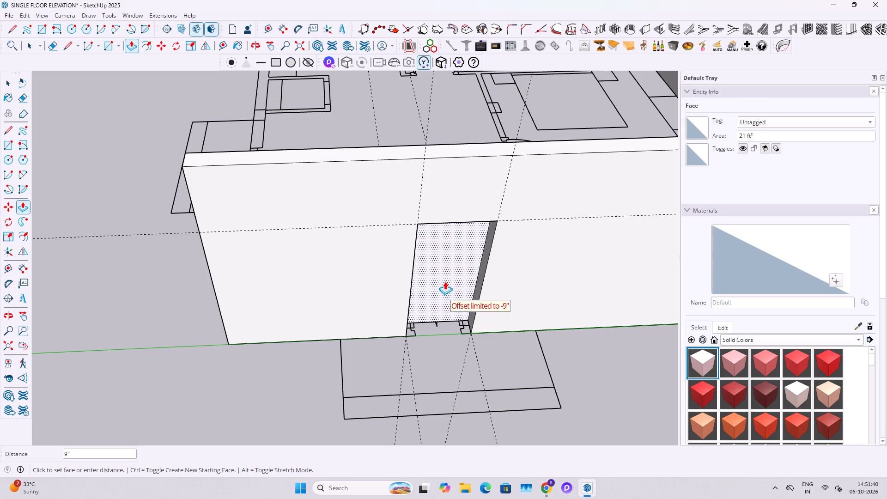
click(444, 280)
key(space)
key(grave)
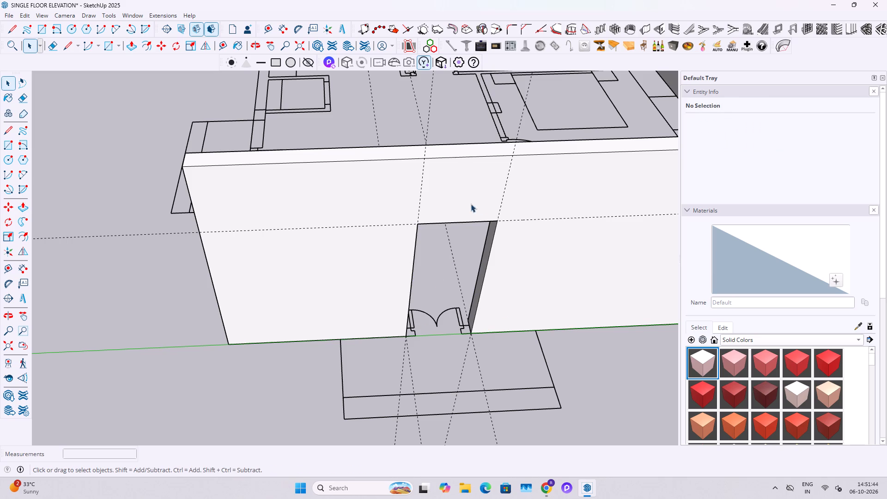
Select the entire side wall with its door opening and make it a group.
triple_click(367, 185)
click(367, 185)
right_click(367, 185)
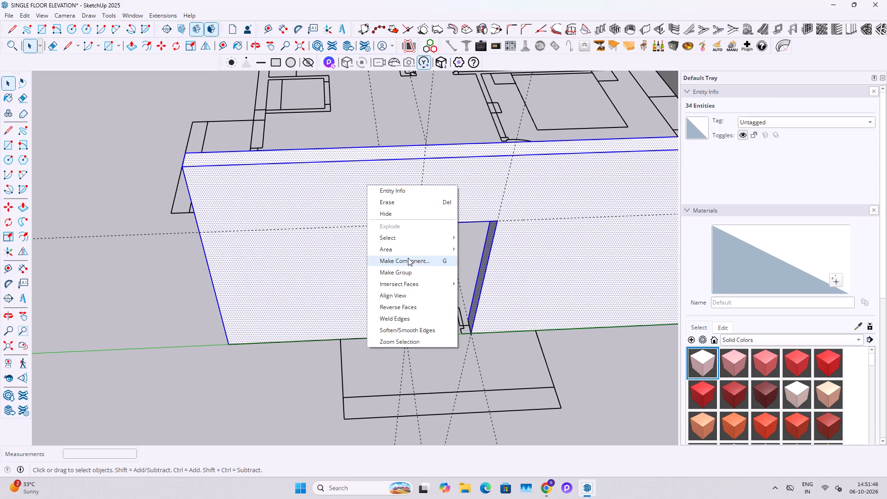
click(406, 267)
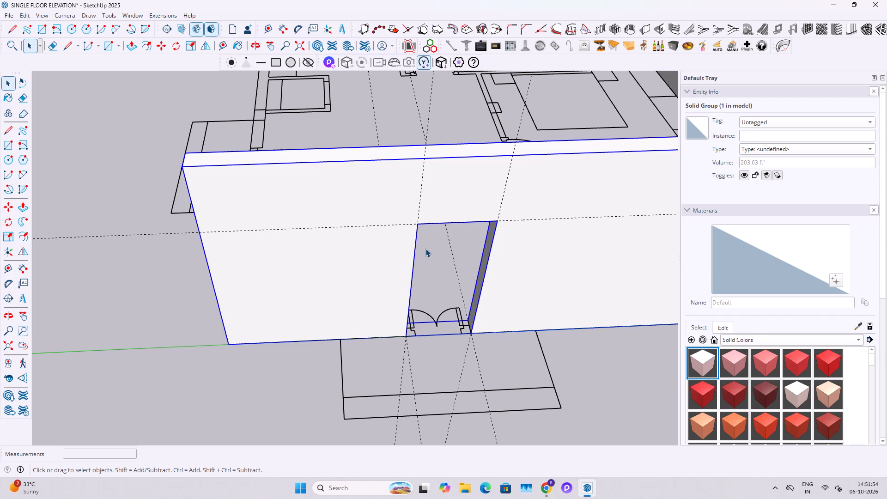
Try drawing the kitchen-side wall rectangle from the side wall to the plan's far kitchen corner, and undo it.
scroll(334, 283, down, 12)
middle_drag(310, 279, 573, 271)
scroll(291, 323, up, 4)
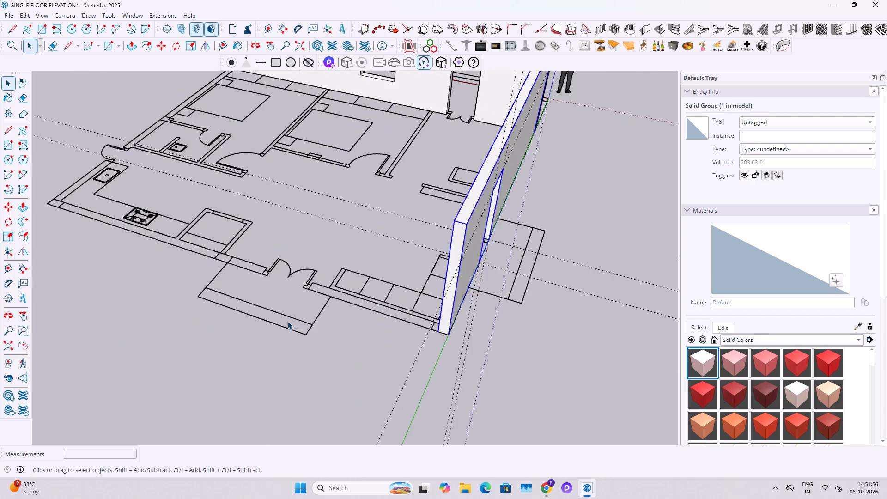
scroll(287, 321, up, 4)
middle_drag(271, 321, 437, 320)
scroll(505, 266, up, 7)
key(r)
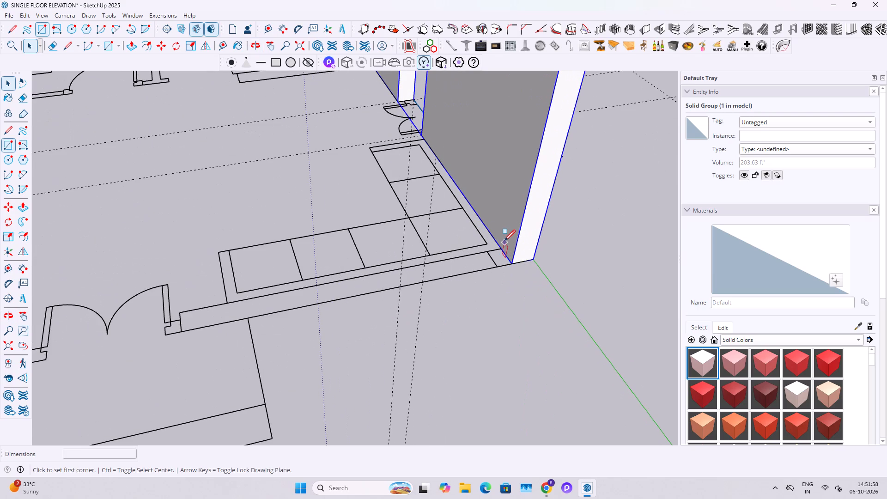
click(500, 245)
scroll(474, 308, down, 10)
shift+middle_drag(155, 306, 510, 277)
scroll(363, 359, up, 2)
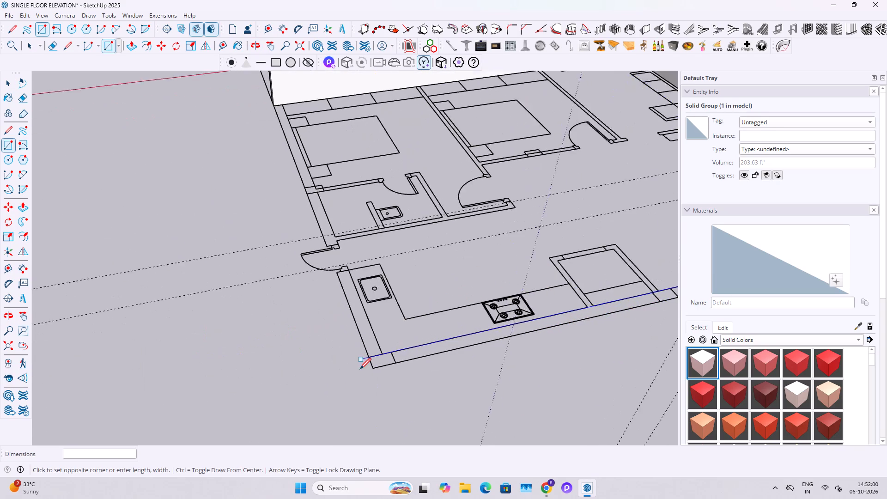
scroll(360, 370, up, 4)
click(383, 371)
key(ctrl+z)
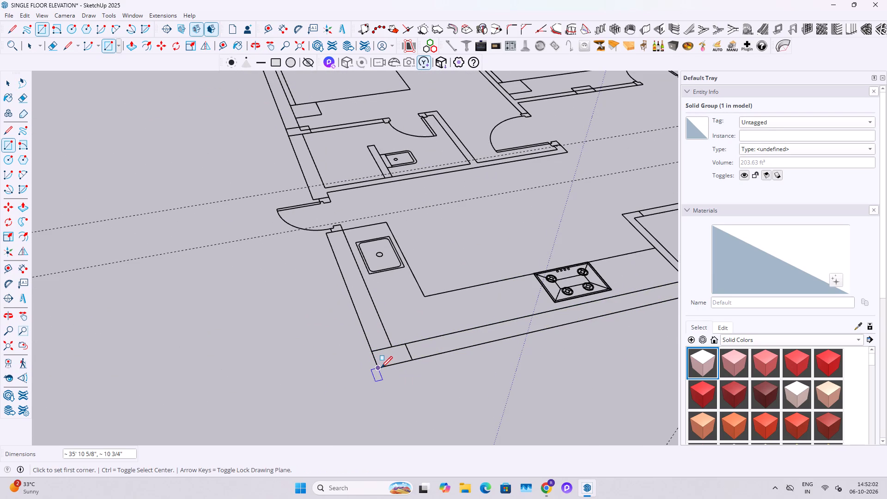
Draw a wall rectangle about 36' long along the kitchen side, from the plan's outer kitchen corner to the side wall.
click(381, 369)
scroll(445, 337, down, 7)
shift+middle_drag(533, 338, 194, 386)
scroll(431, 325, up, 7)
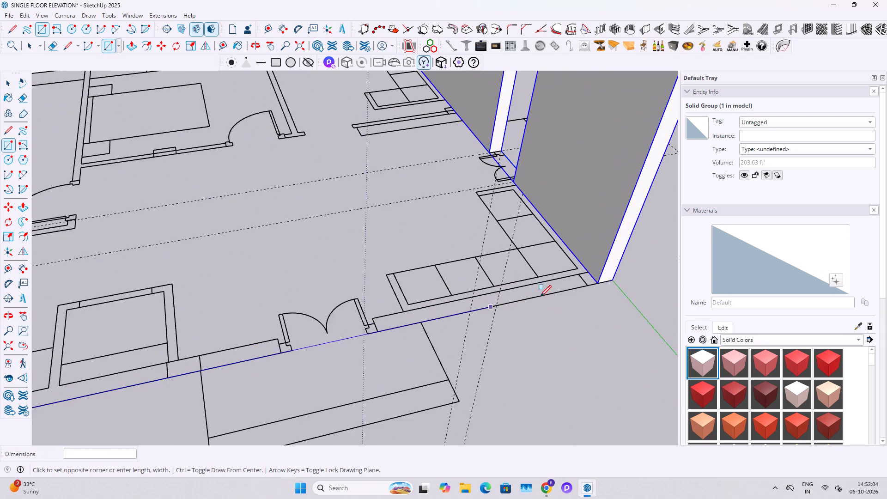
scroll(597, 268, up, 9)
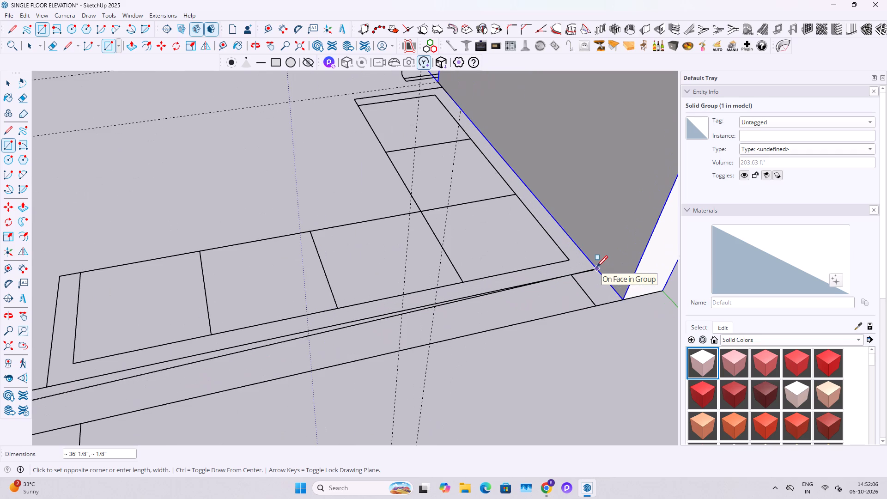
click(595, 269)
key(space)
Place two guides across the kitchen-side wall rectangle along both jamb lines of its double door.
scroll(560, 289, down, 13)
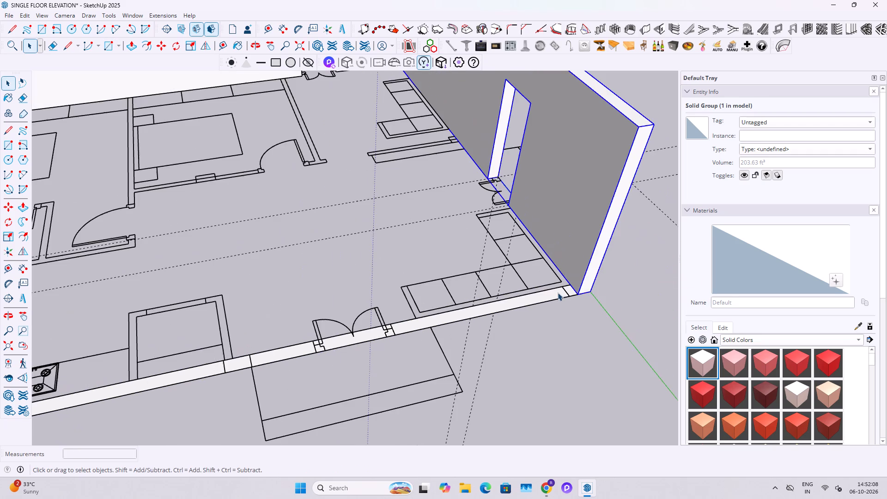
scroll(347, 351, up, 18)
key(t)
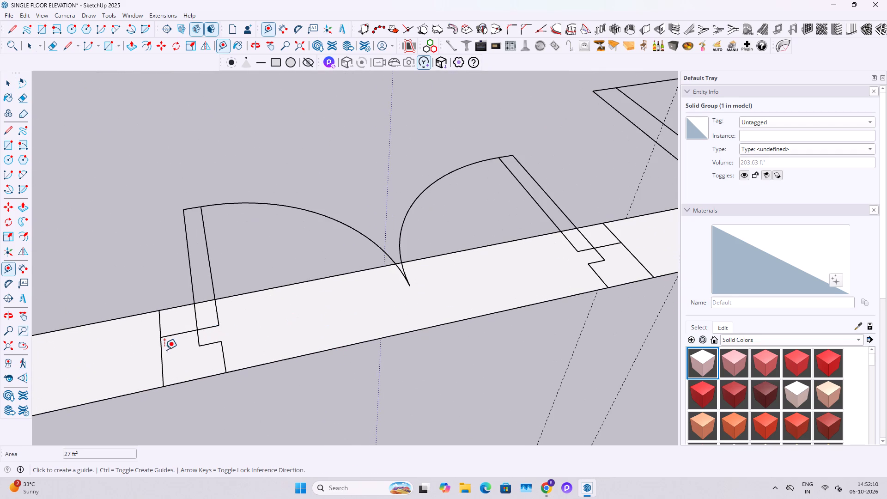
double_click(159, 354)
double_click(635, 254)
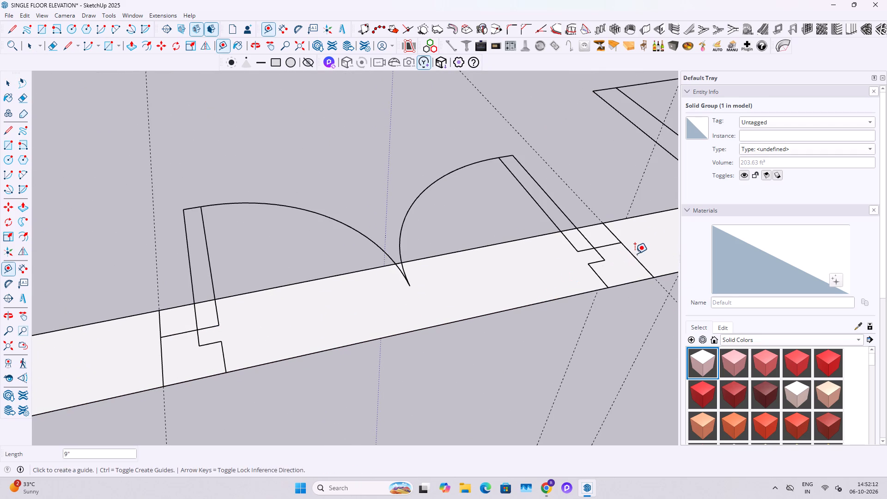
Push/Pull the kitchen-side wall footprint up to match the top of the adjoining side wall.
key(space)
click(507, 284)
scroll(443, 291, down, 14)
key(p)
click(433, 297)
scroll(328, 249, down, 15)
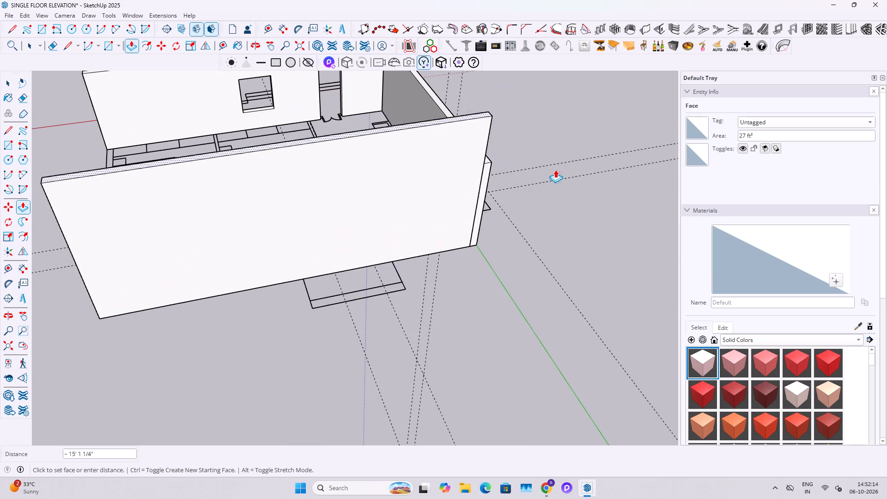
click(482, 163)
key(space)
Select the entire kitchen-side wall and make it a group.
triple_click(437, 188)
click(437, 188)
right_click(437, 188)
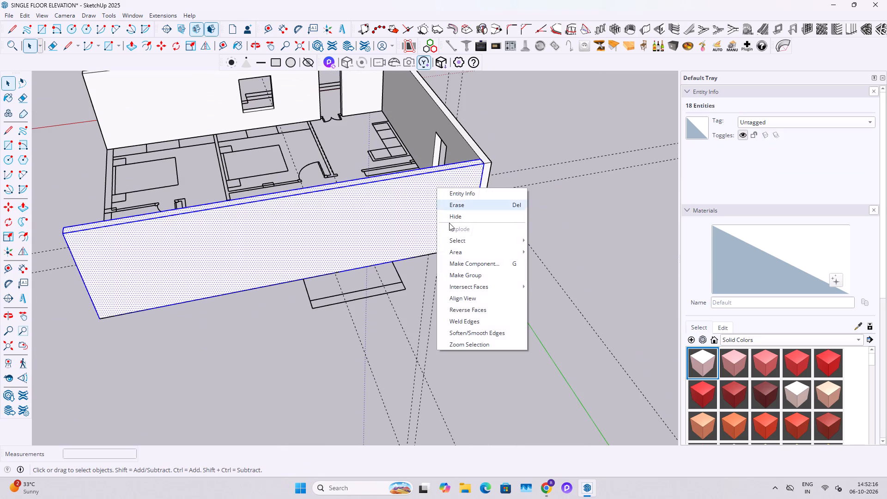
click(472, 275)
Lay out the double door on the kitchen-side wall's outer face with jamb guides 4' apart and one 7' above the base.
middle_drag(196, 283, 655, 272)
scroll(334, 253, up, 4)
middle_drag(328, 232, 331, 253)
scroll(394, 227, down, 4)
shift+middle_drag(481, 197, 90, 262)
scroll(352, 234, up, 7)
key(t)
click(54, 241)
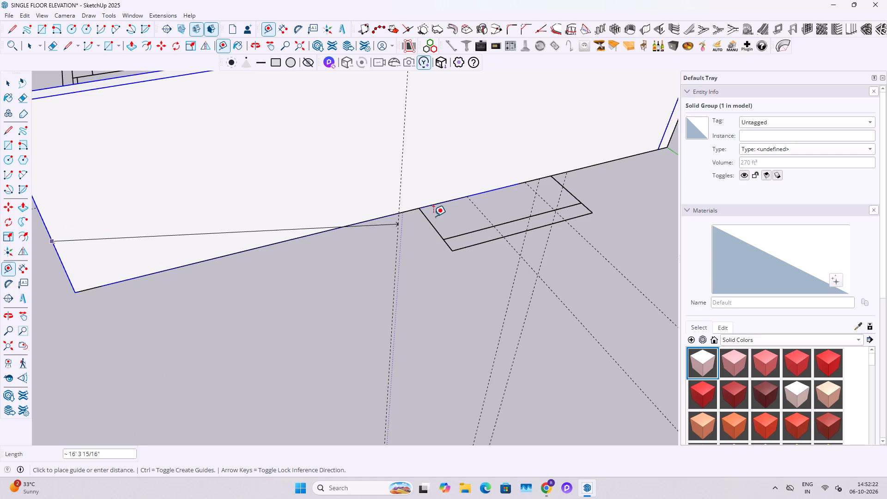
click(468, 194)
click(471, 177)
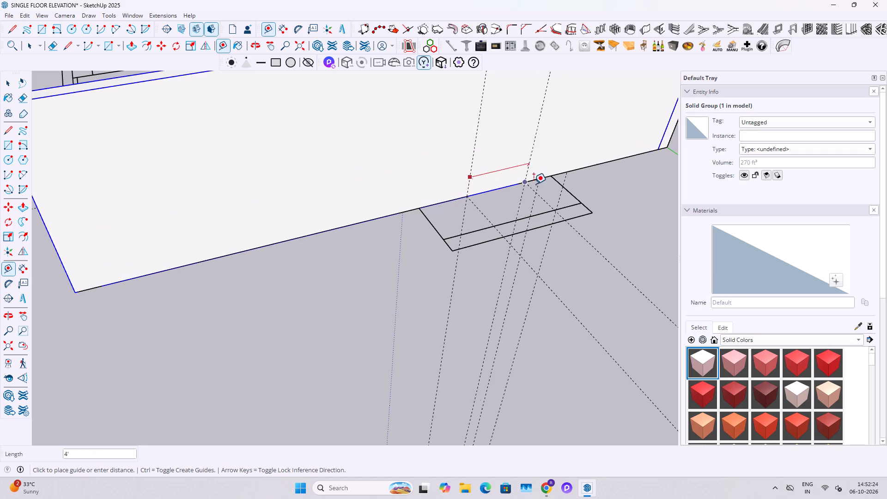
click(528, 180)
middle_drag(572, 176, 436, 188)
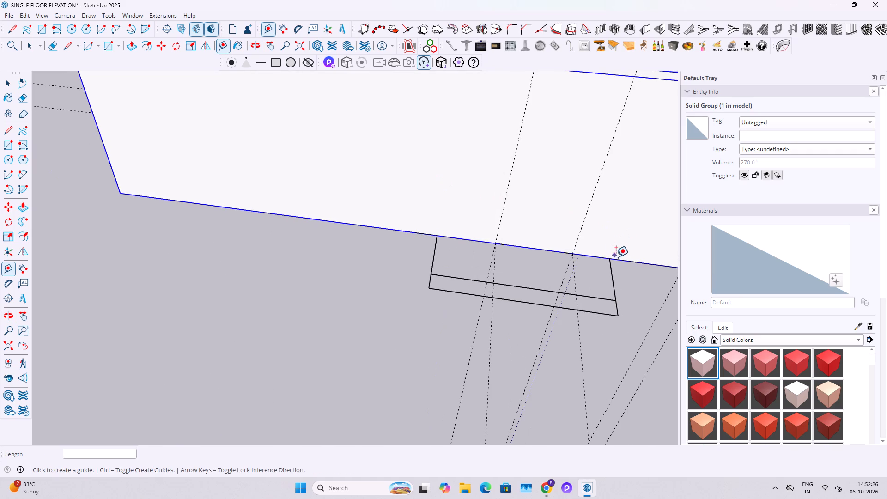
click(620, 259)
text(7')
key(Return)
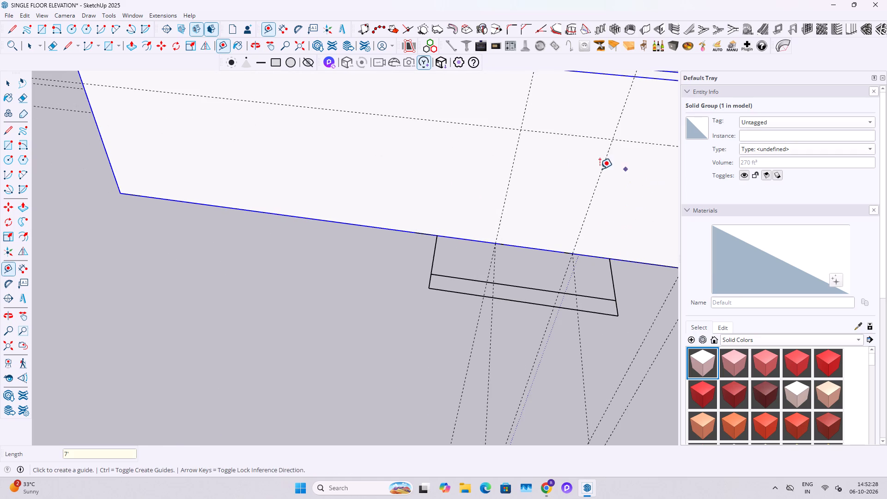
Inside the kitchen-side wall group, draw a 4' by 7' rectangle between the guides and push it through to cut the doorway.
key(space)
double_click(550, 177)
key(r)
click(518, 131)
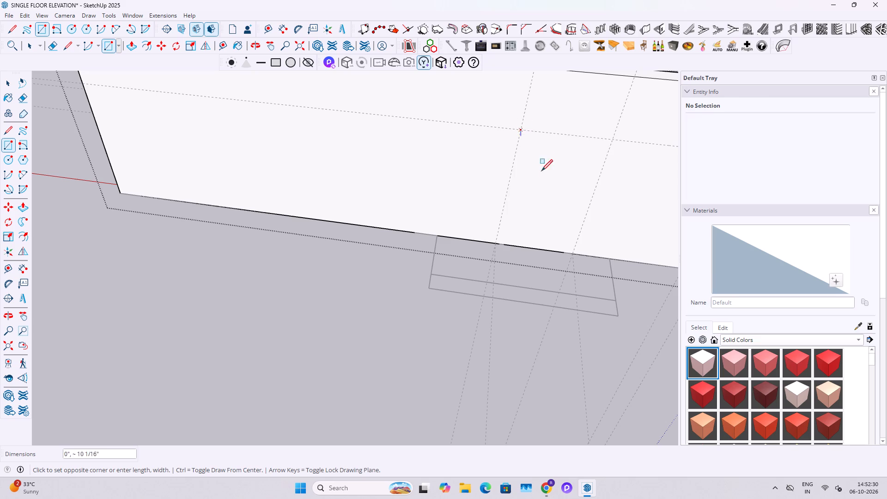
click(572, 252)
key(space)
click(553, 227)
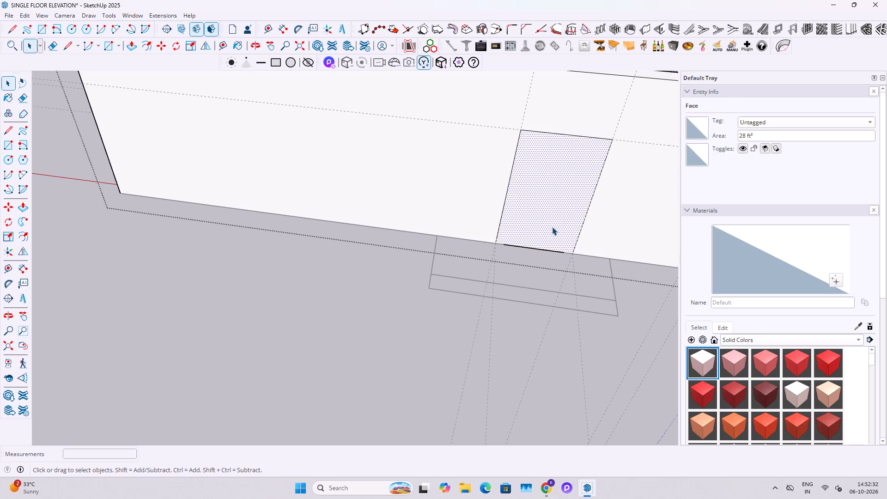
key(p)
click(552, 227)
click(547, 184)
scroll(547, 197, down, 13)
key(space)
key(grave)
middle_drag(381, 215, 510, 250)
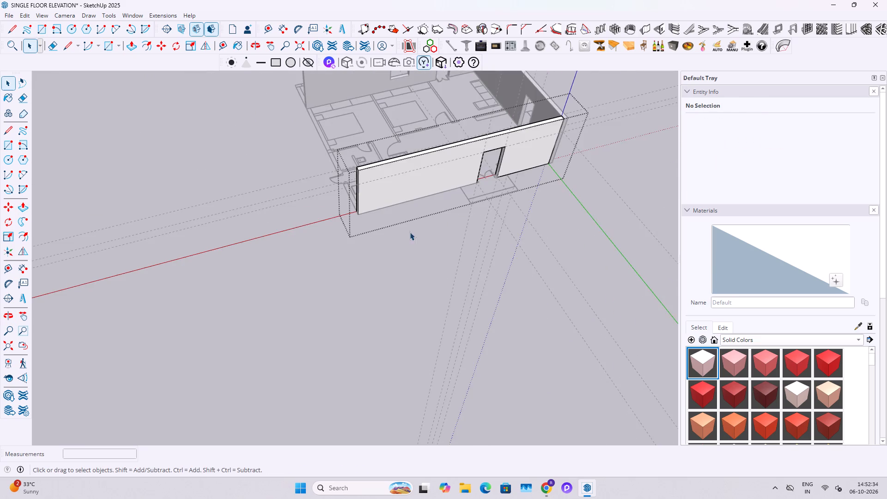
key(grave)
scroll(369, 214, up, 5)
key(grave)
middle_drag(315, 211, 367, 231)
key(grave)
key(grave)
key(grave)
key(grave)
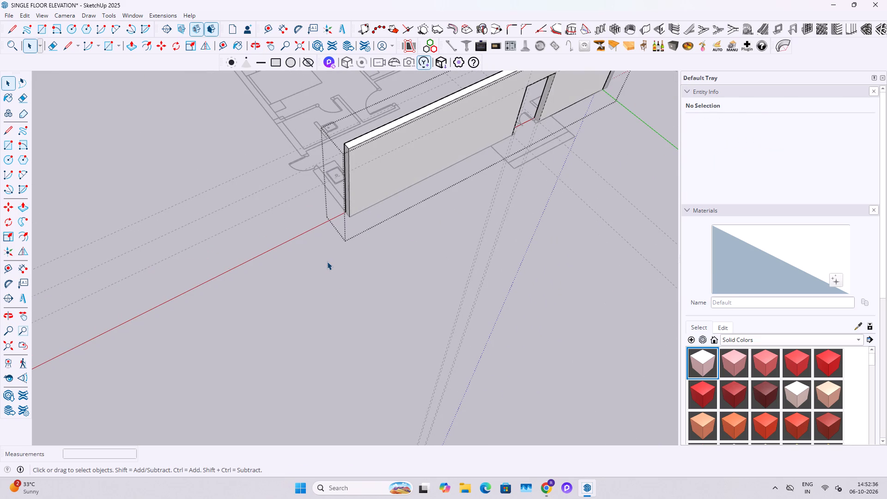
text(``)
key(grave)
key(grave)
Close the kitchen-side wall group and delete all guides in the model.
key(Escape)
key(Escape)
key(Escape)
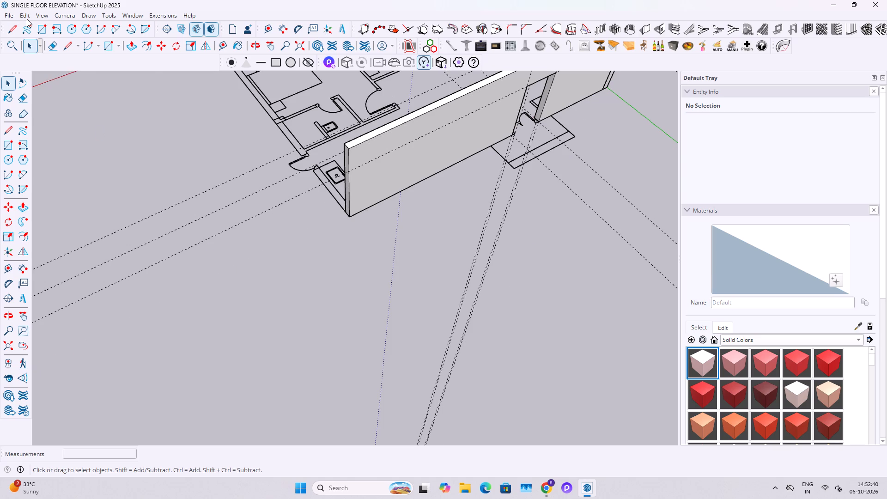
click(27, 19)
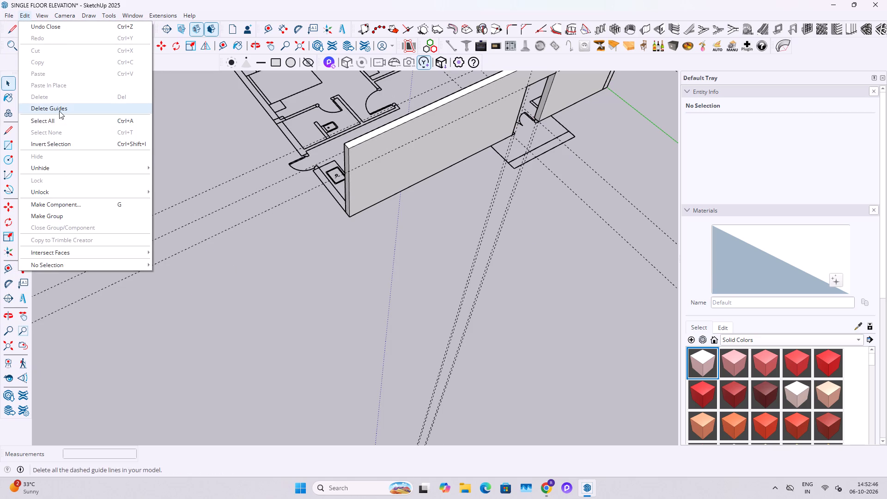
click(59, 111)
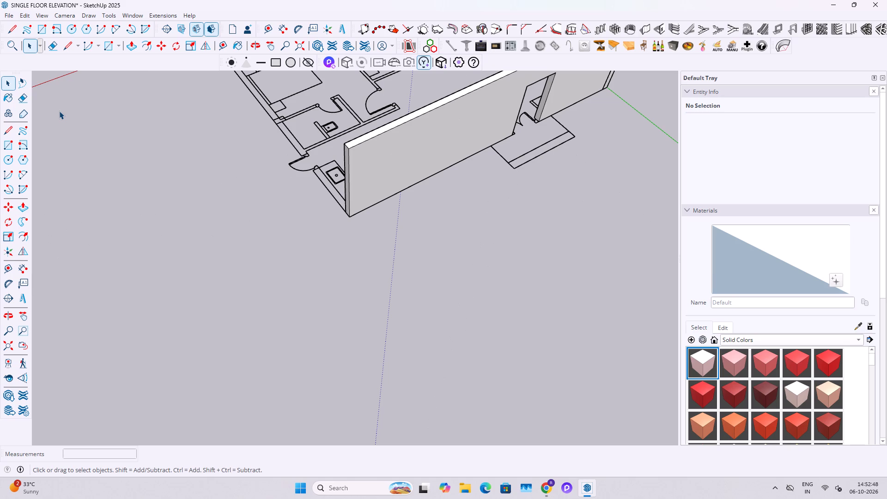
key(Escape)
Draw a rectangle over the plan's end-wall strip running past the bedroom, toilet and kitchen sink, between the two raised long walls.
scroll(67, 134, up, 4)
middle_drag(165, 170, 337, 199)
scroll(344, 211, down, 6)
key(r)
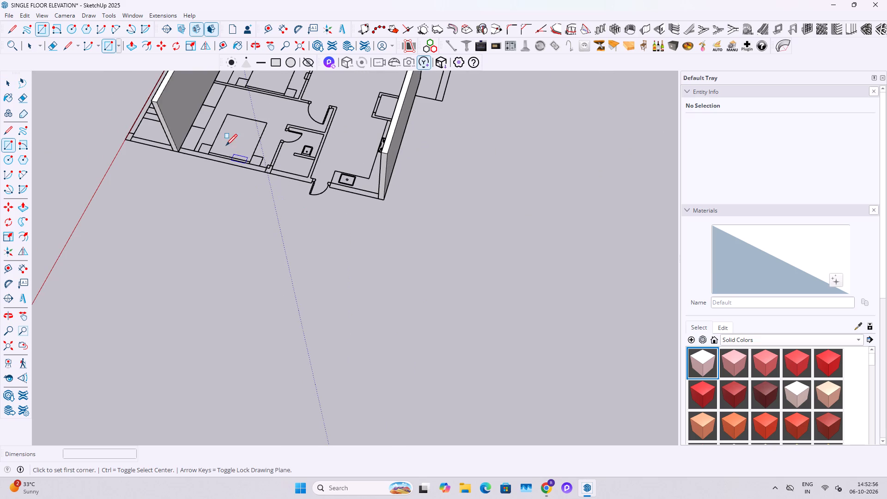
scroll(188, 149, up, 7)
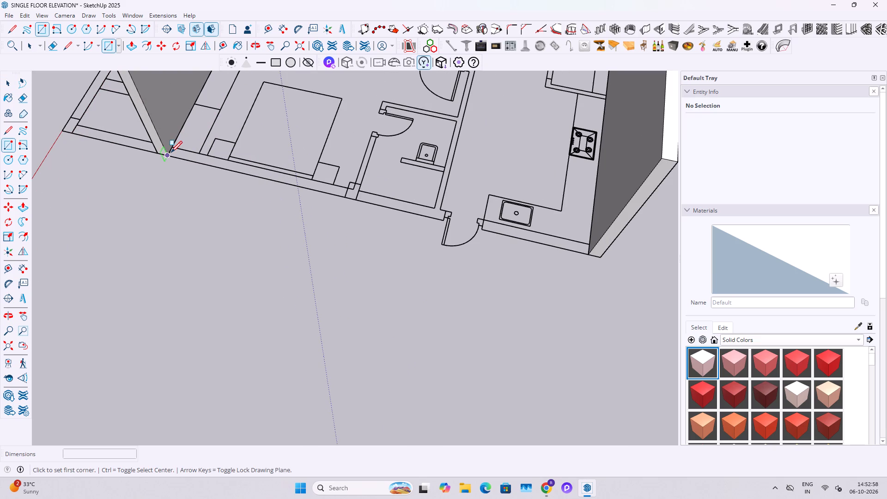
click(170, 154)
click(588, 247)
key(space)
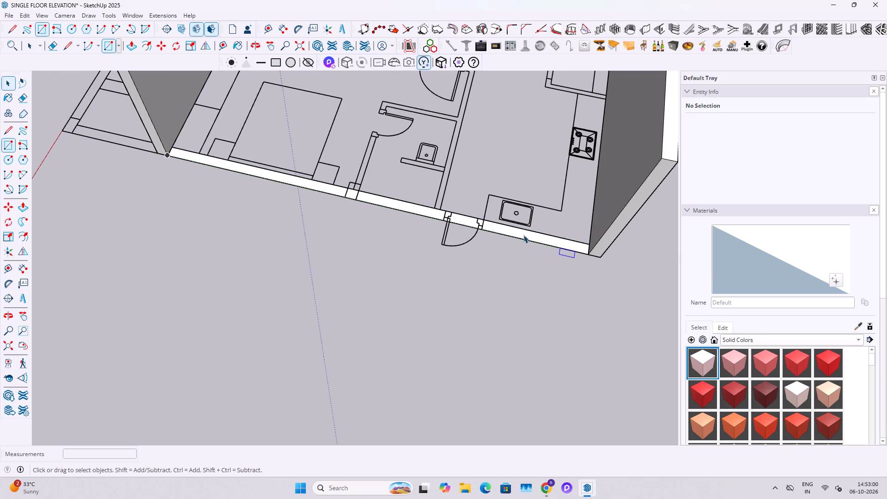
Place guides along both jamb lines of the single door beside the kitchen sink in the plan.
scroll(510, 231, up, 20)
scroll(510, 231, up, 4)
key(t)
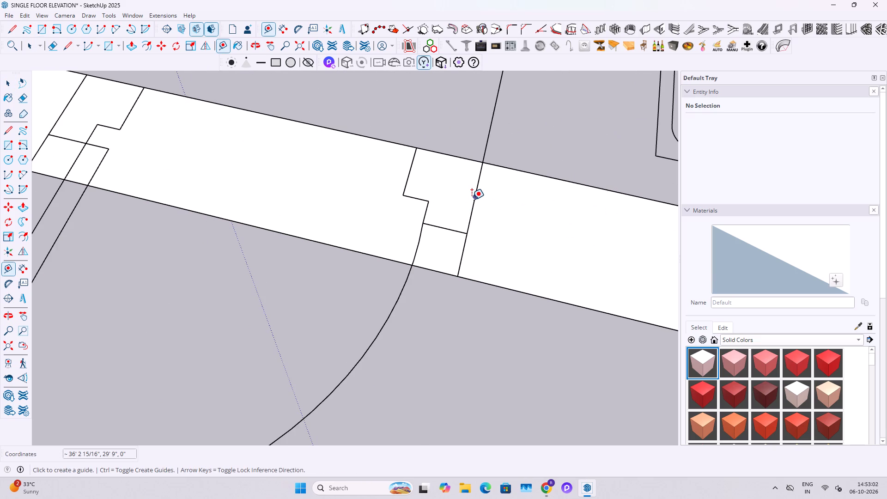
double_click(472, 200)
double_click(66, 112)
key(space)
scroll(66, 113, down, 3)
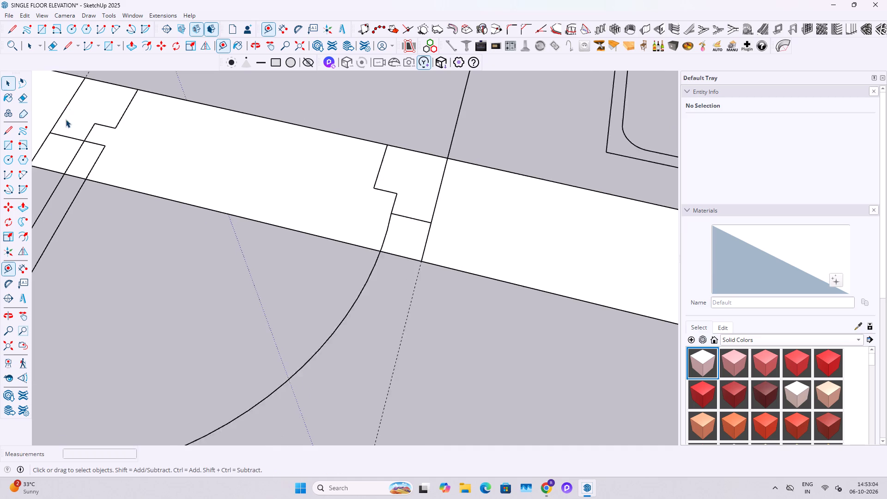
Raise the end-wall strip 10' with Push/Pull, level with the top of the adjoining kitchen-side wall.
scroll(66, 119, down, 11)
key(space)
key(space)
click(217, 171)
scroll(217, 171, down, 8)
key(p)
click(224, 173)
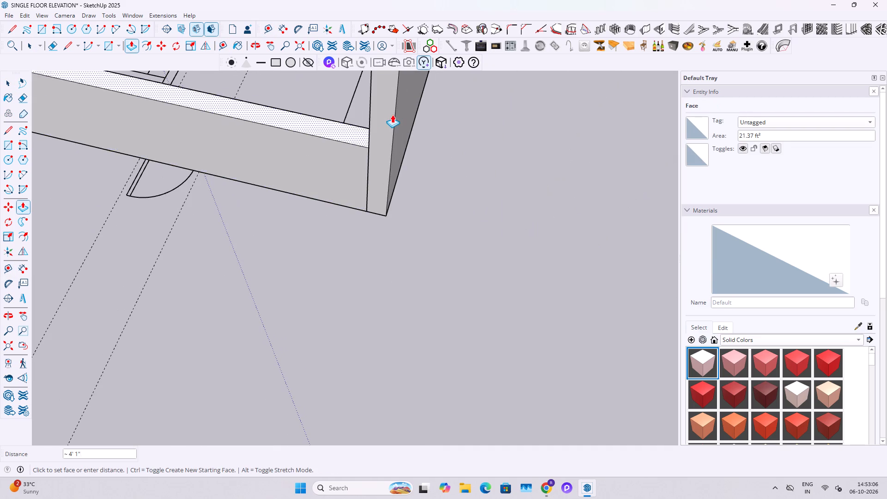
scroll(392, 115, down, 9)
shift+middle_drag(384, 98, 365, 180)
click(376, 131)
key(space)
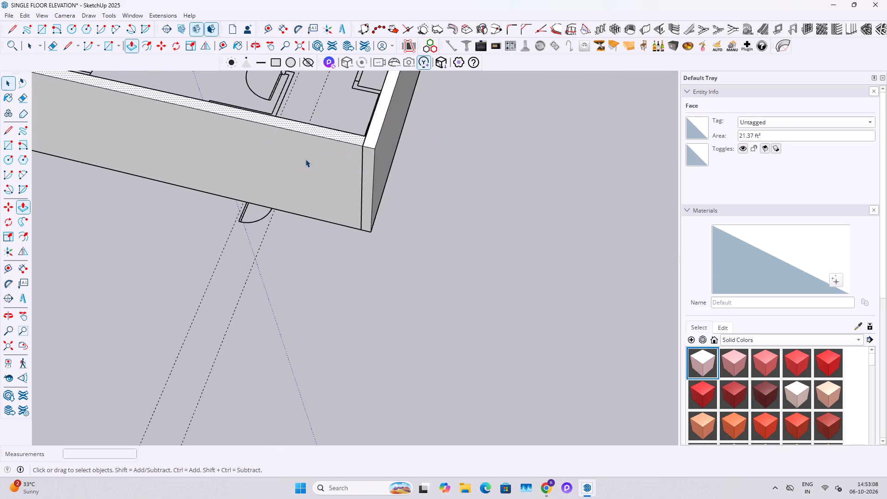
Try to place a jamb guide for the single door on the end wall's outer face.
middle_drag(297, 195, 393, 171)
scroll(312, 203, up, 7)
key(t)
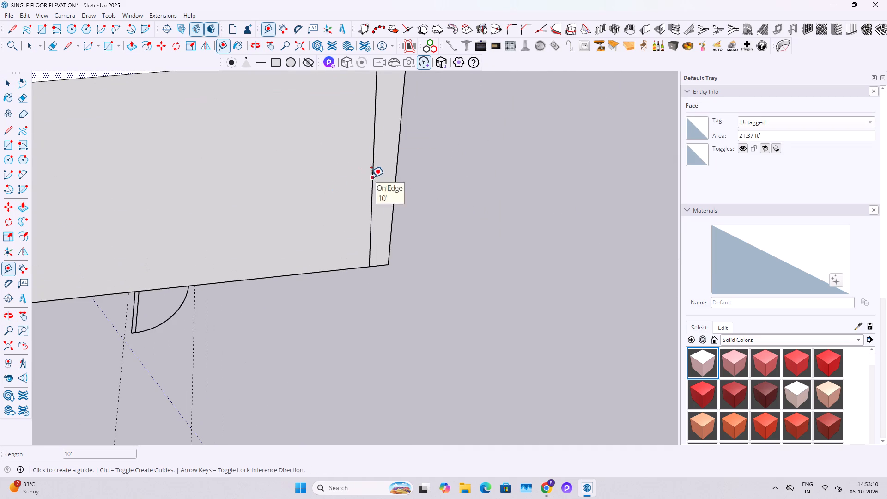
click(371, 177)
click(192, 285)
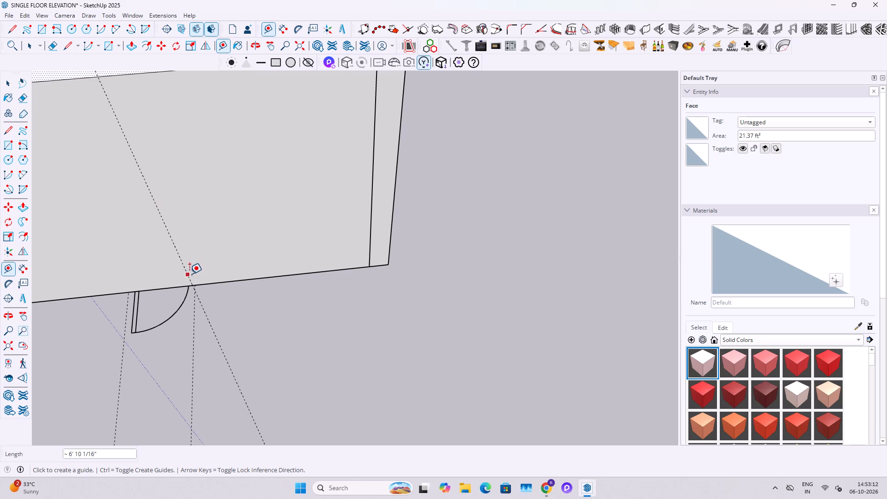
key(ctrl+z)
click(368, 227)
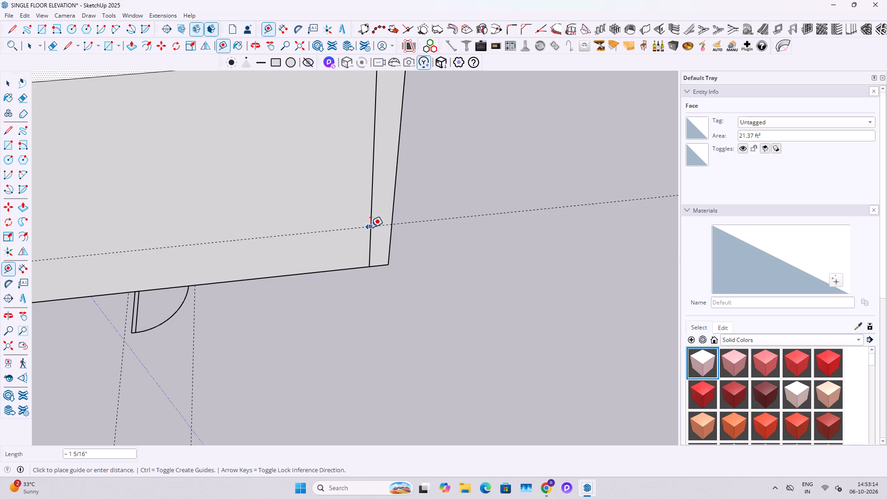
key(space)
On the end wall's outer face, place guides at both jambs of the single door and one 7' above the base.
text(t)
click(371, 224)
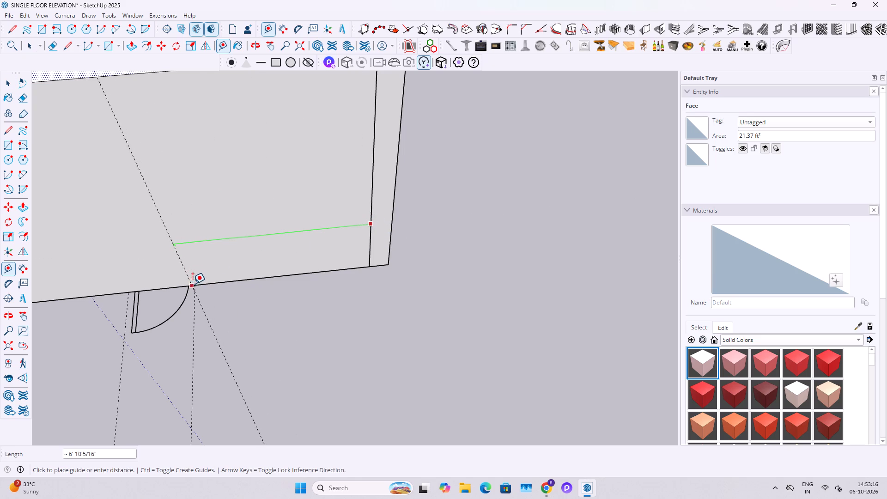
click(193, 284)
click(189, 269)
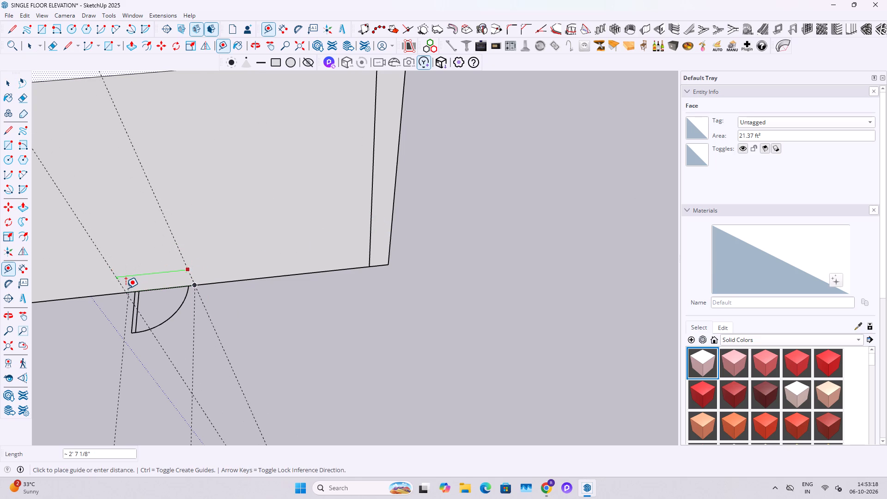
click(126, 291)
click(243, 280)
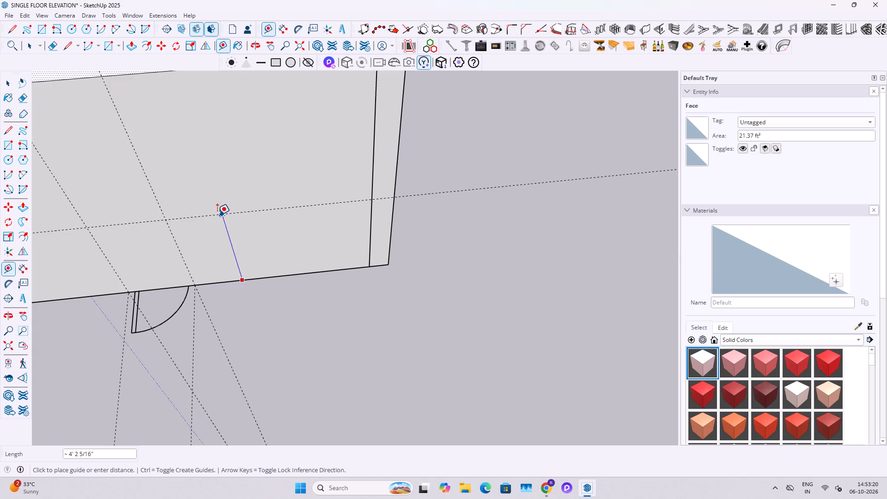
scroll(217, 215, down, 2)
text(2'6)
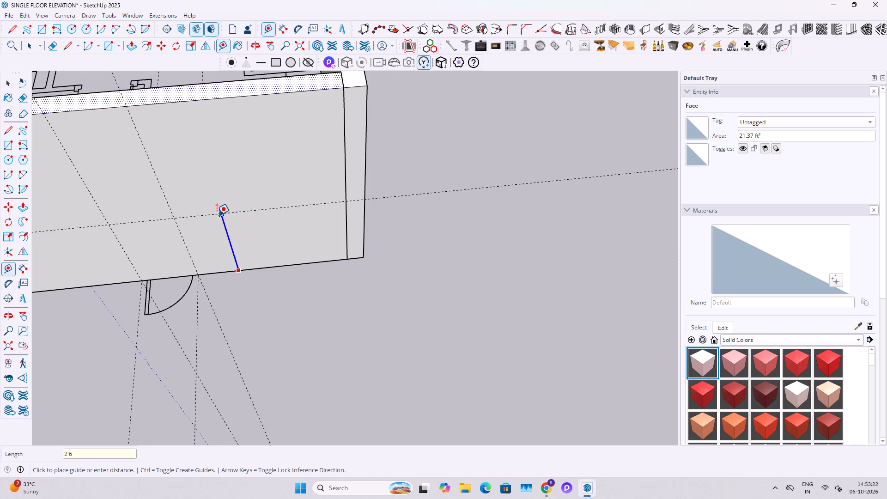
key(shift+quotedbl)
key(BackSpace)
key(BackSpace)
key(BackSpace)
text(7')
key(Return)
click(243, 271)
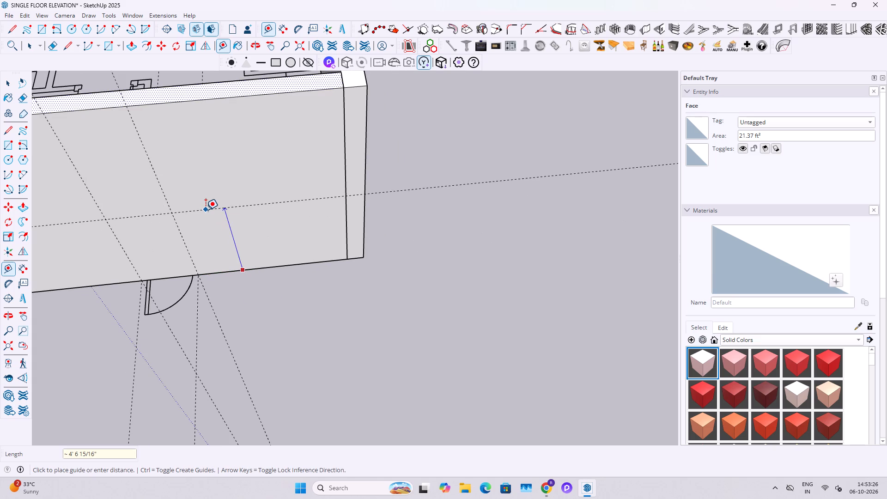
text(7')
key(Return)
key(space)
Draw a 2'6" by 7' rectangle between the guides and push it 9" through the end wall to cut the doorway.
click(203, 211)
key(r)
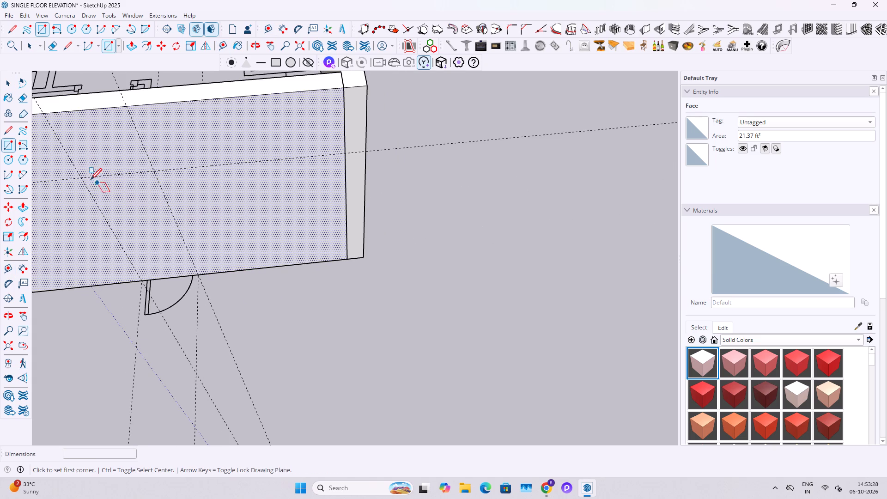
click(81, 178)
scroll(159, 234, up, 4)
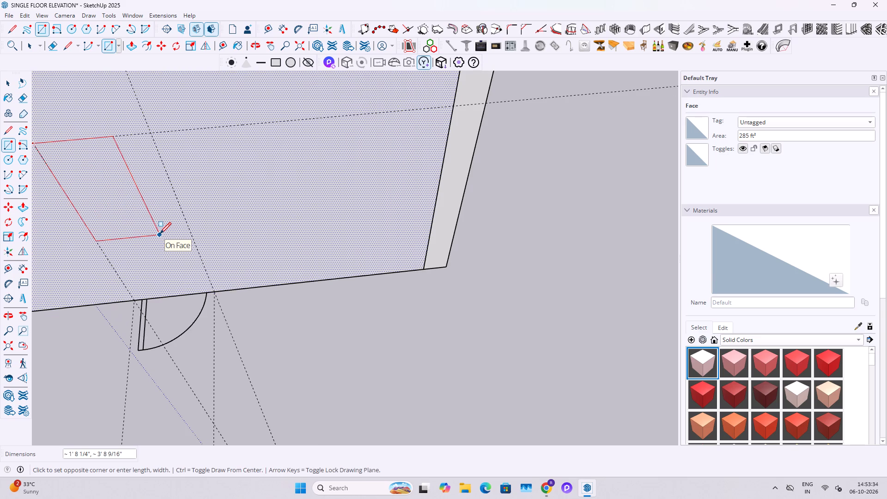
click(216, 290)
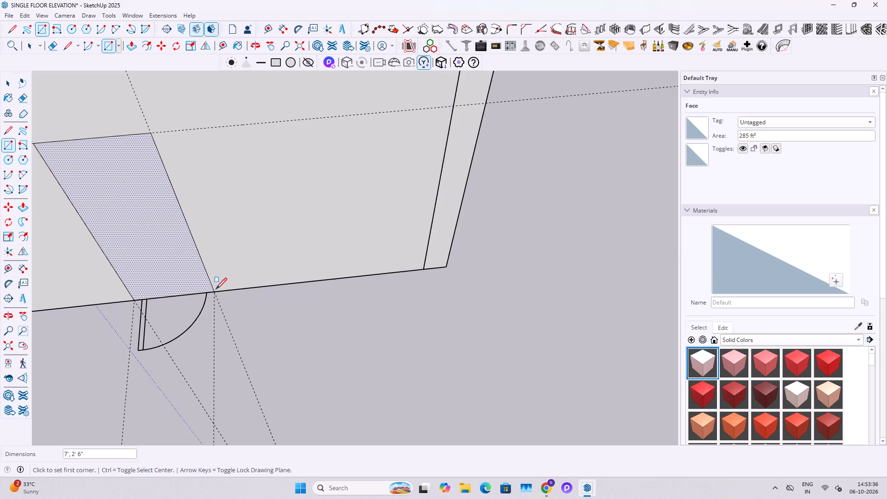
key(space)
click(177, 269)
key(p)
click(176, 268)
click(159, 205)
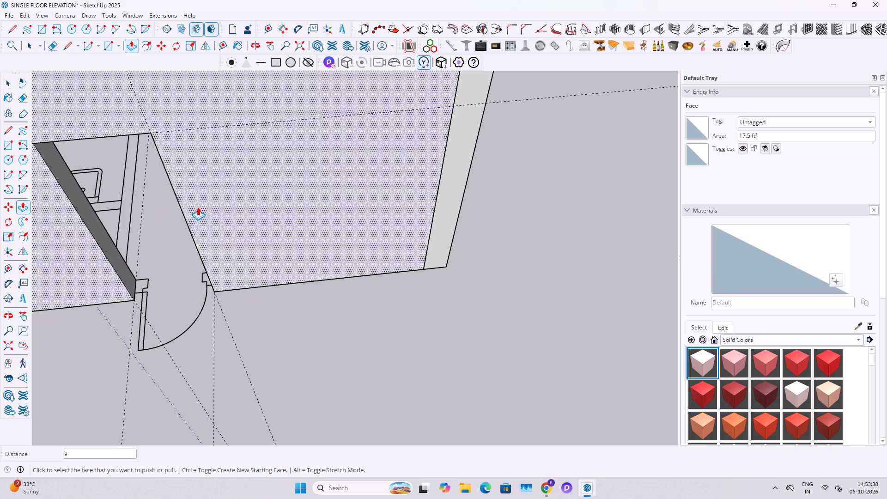
Select the entire end wall with its doorway and make it a group.
scroll(219, 217, down, 6)
key(space)
key(grave)
triple_click(280, 200)
click(280, 200)
right_click(280, 200)
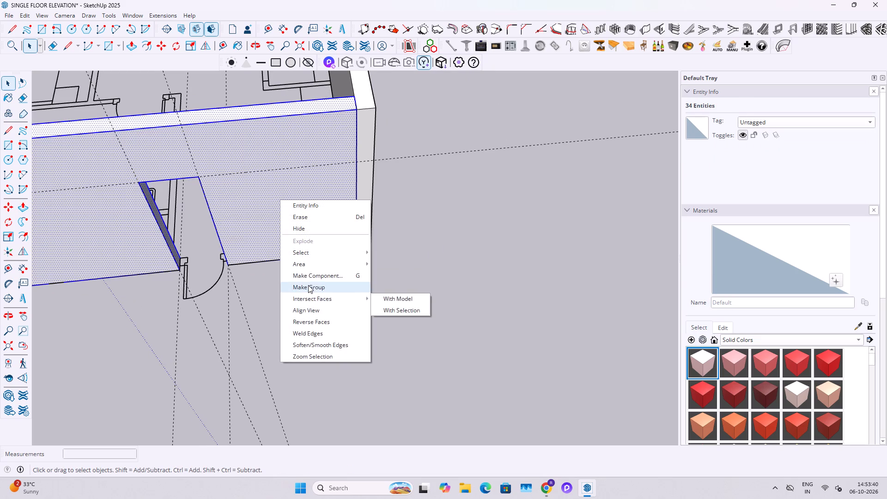
click(308, 285)
Delete all guides in the model.
click(22, 14)
click(64, 111)
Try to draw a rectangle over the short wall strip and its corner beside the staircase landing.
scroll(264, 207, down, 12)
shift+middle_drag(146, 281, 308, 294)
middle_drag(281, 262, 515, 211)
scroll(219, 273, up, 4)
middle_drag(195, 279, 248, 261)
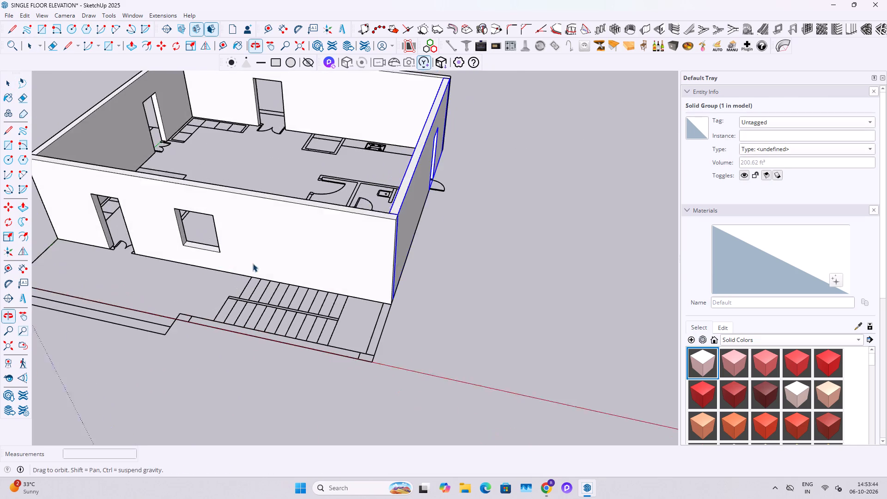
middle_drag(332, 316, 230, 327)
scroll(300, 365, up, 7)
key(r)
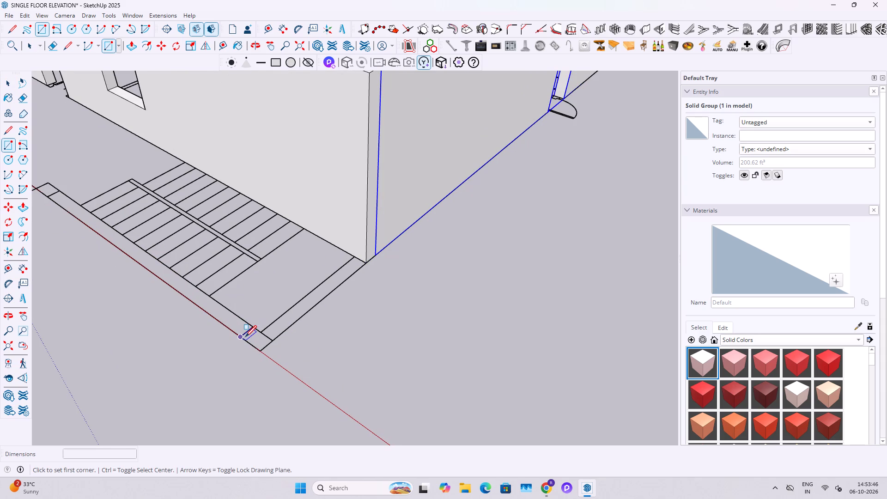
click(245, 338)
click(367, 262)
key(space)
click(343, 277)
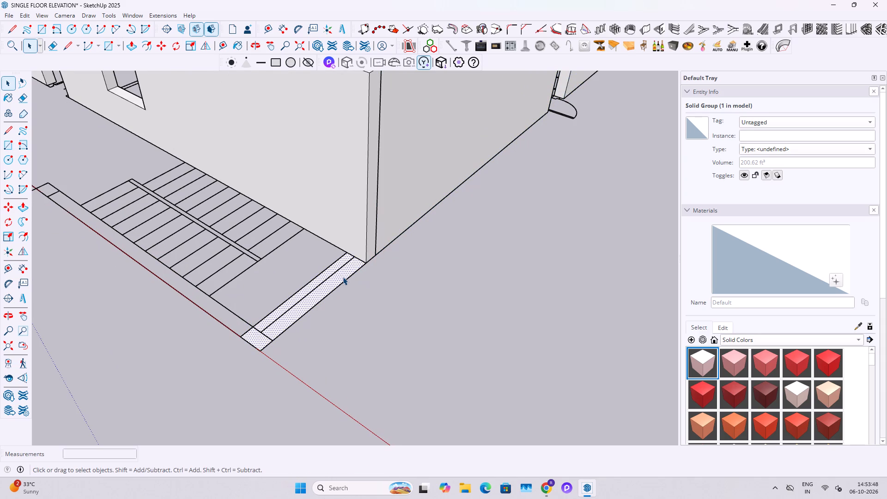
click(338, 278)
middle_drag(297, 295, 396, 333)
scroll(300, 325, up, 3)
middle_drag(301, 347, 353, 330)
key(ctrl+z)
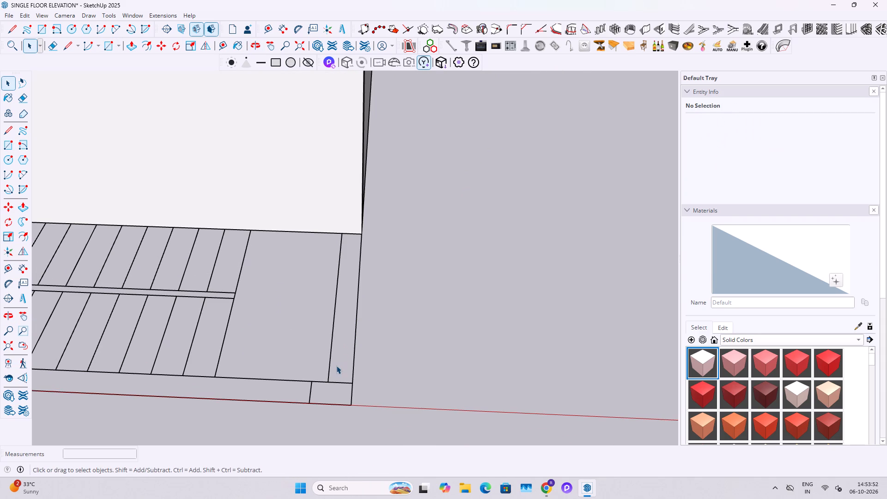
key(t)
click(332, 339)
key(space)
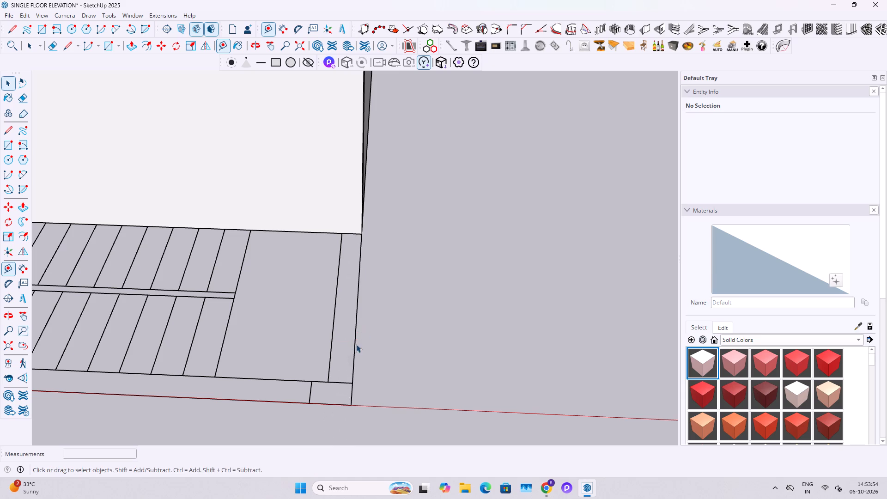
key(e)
Draw a 9" wide rectangle over the short wall strip beside the staircase landing and raise it 10' to the house wall's top.
key(r)
drag(326, 381, 331, 376)
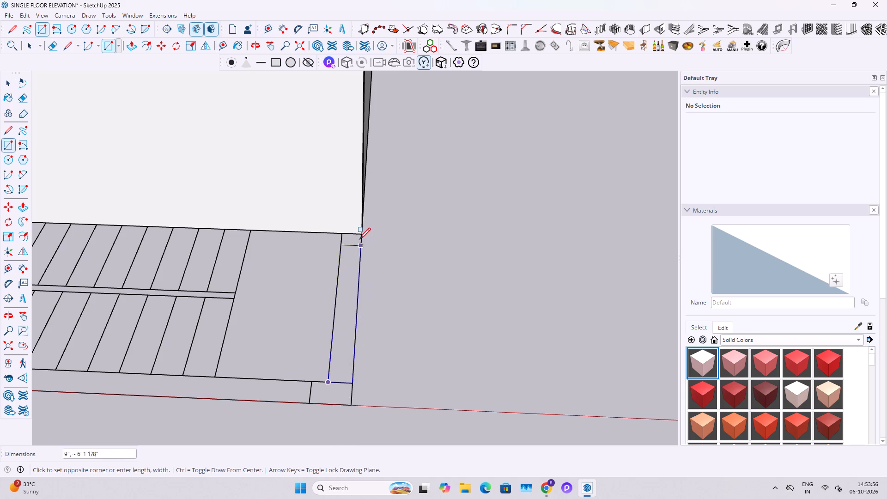
click(359, 236)
key(space)
key(p)
click(346, 277)
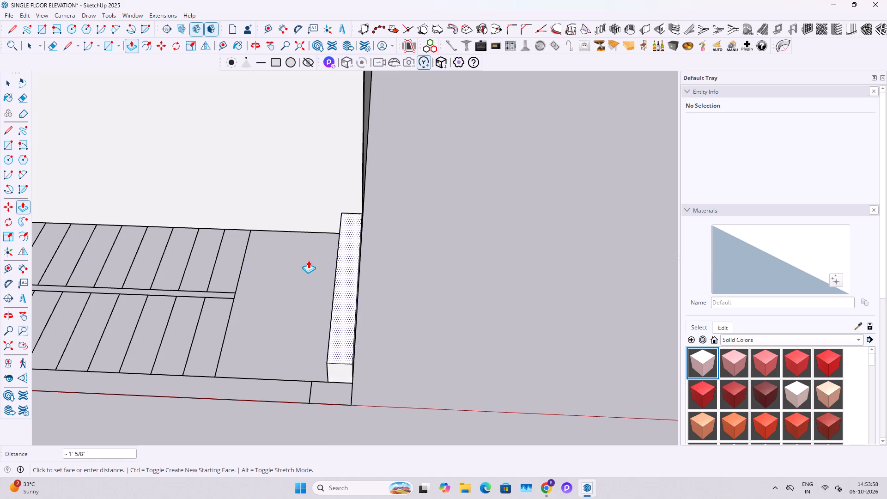
scroll(308, 260, down, 10)
shift+middle_drag(314, 224, 267, 309)
click(280, 231)
Select the entire short wall beside the staircase landing and make it a group.
key(space)
triple_click(254, 313)
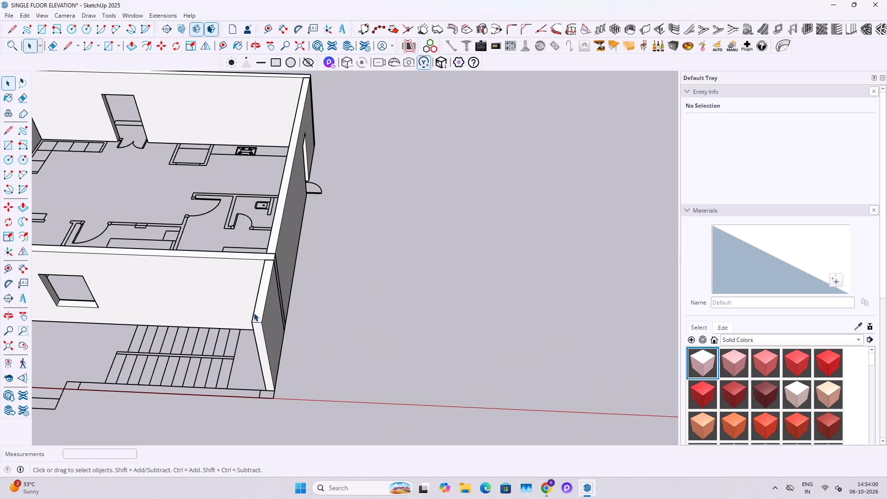
click(254, 313)
right_click(254, 313)
click(287, 399)
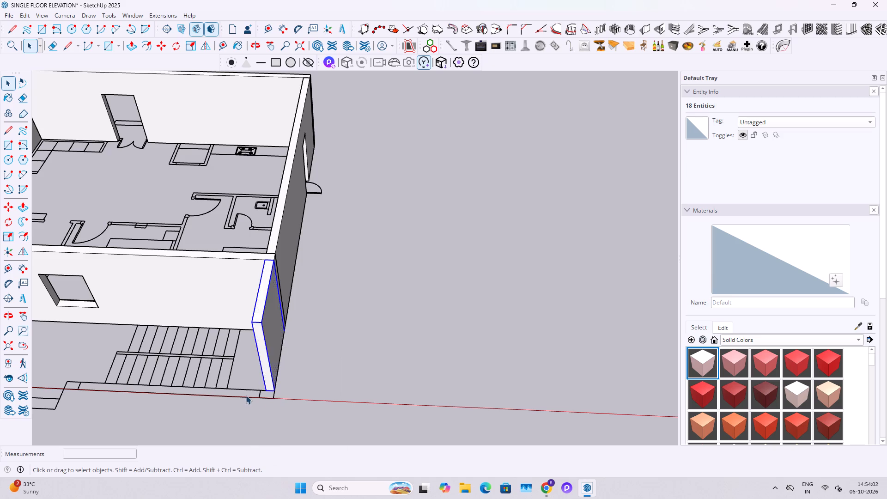
Draw a rectangle over the front wall strip along the staircase, including the corner, and raise it 10' level with the short side wall.
shift+middle_drag(244, 396, 382, 377)
middle_drag(331, 382, 360, 378)
key(r)
scroll(236, 375, up, 5)
click(206, 381)
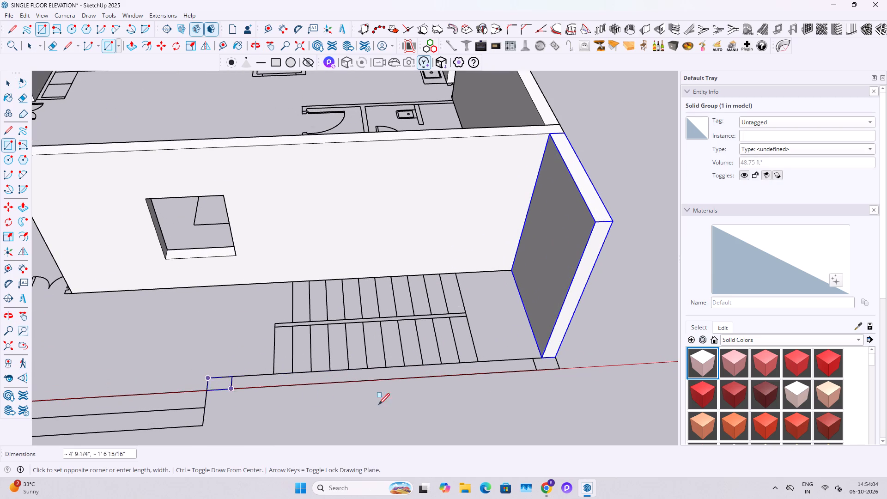
click(559, 367)
key(space)
click(540, 368)
key(p)
click(540, 368)
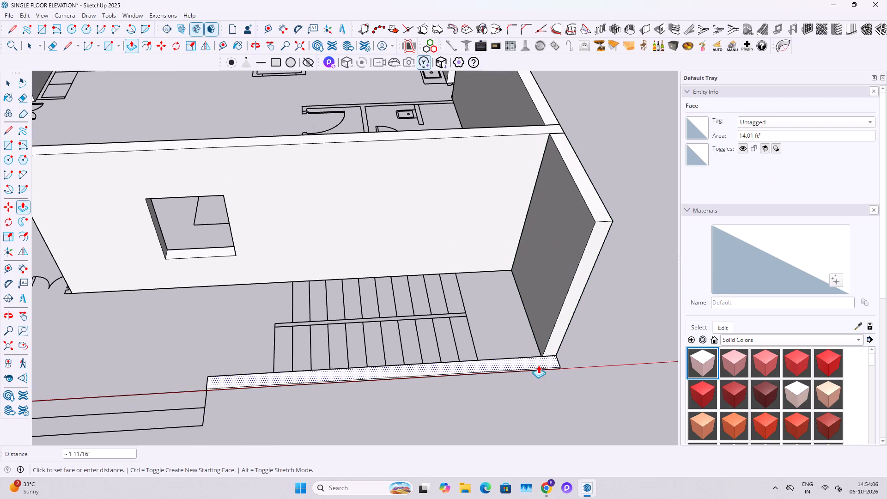
middle_drag(573, 189, 434, 192)
scroll(450, 204, down, 4)
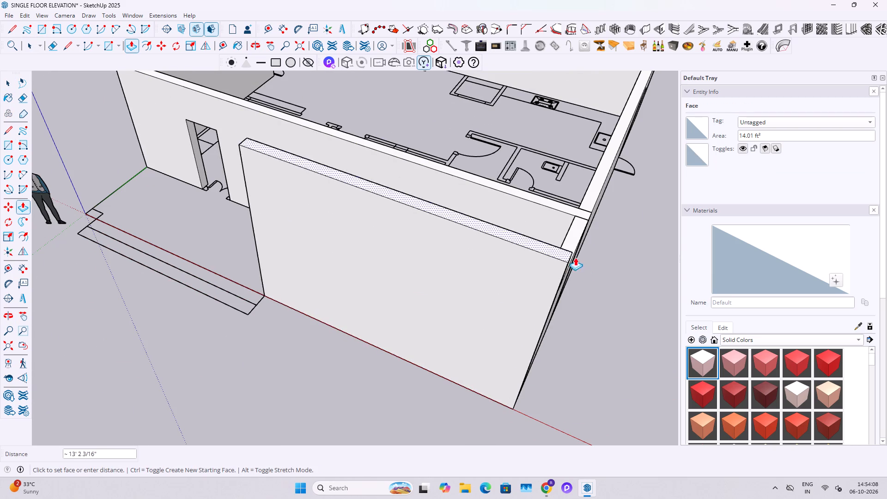
click(574, 246)
Select the entire front staircase wall and make it a group.
key(space)
triple_click(471, 303)
right_click(470, 303)
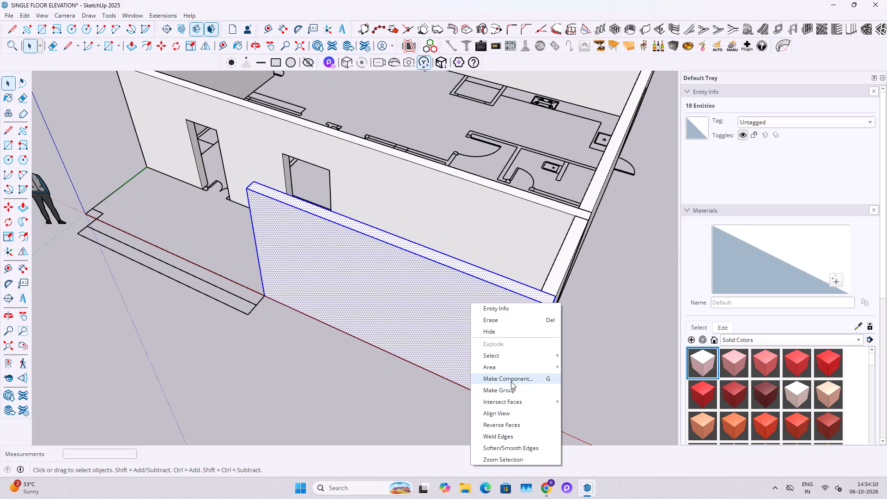
click(497, 394)
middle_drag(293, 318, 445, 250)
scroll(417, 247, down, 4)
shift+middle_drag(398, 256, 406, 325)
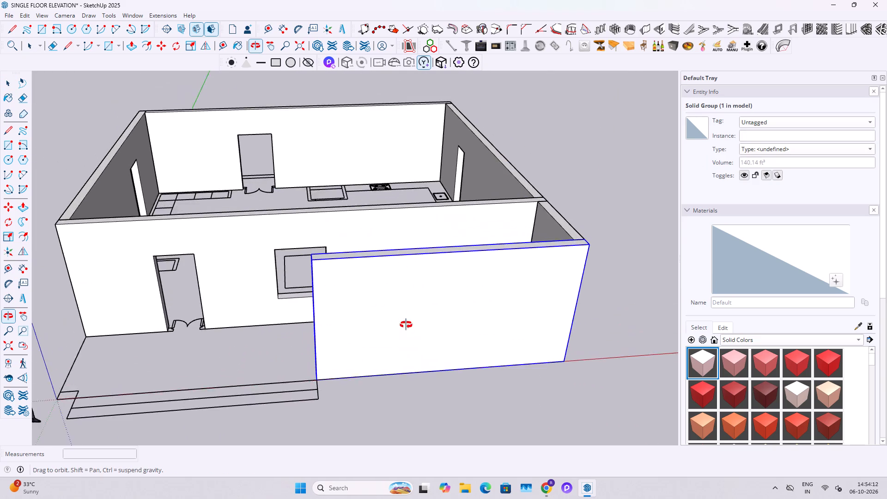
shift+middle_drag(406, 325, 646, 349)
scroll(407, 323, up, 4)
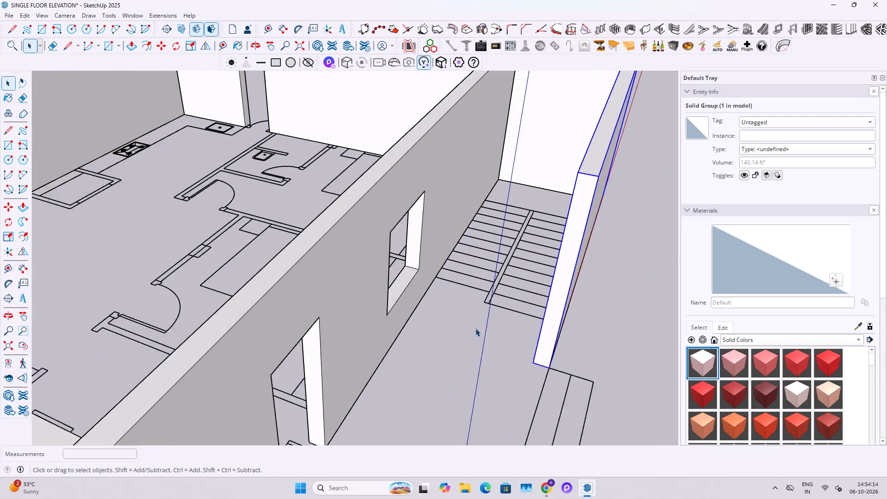
Draw a 1' by 3' 1 1/2" rectangle over the lowest tread of the staircase flight beside the house wall and raise it 6".
scroll(475, 328, up, 2)
shift+middle_drag(474, 292, 364, 383)
scroll(366, 353, up, 5)
middle_drag(407, 364, 476, 365)
shift+middle_drag(462, 269, 447, 263)
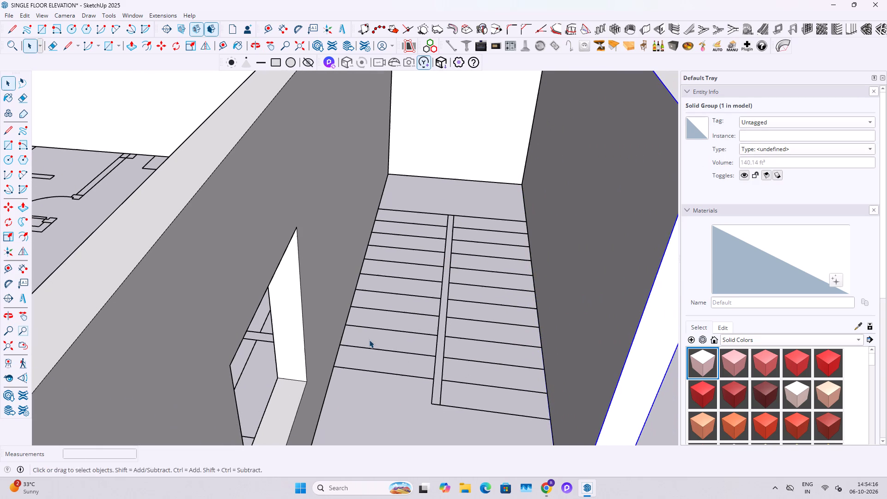
key(r)
click(330, 370)
key(space)
key(r)
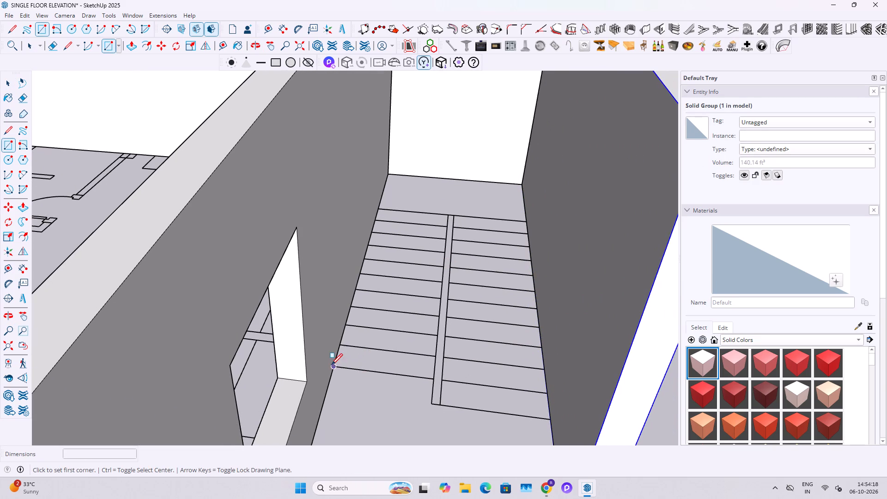
click(334, 367)
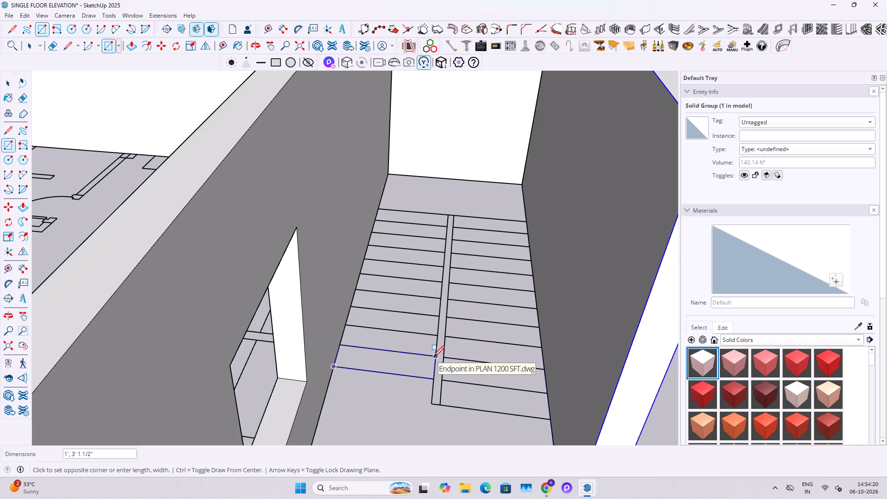
click(433, 358)
key(space)
key(p)
click(415, 368)
text(6")
key(Return)
Select the entire raised step and make it a group.
key(space)
triple_click(404, 360)
right_click(404, 360)
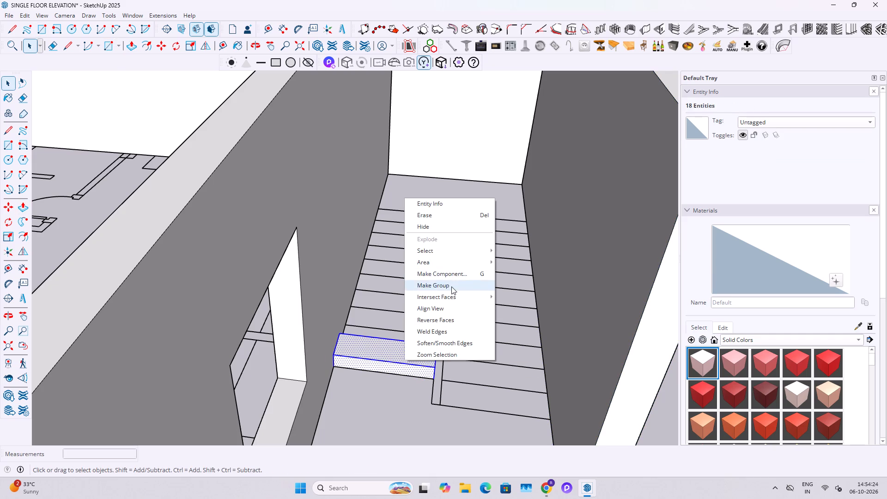
click(451, 286)
Copy the step group up the flight six times, placing each copy's lower front corner on the previous step's upper back corner.
scroll(430, 365, up, 2)
key(m)
click(315, 366)
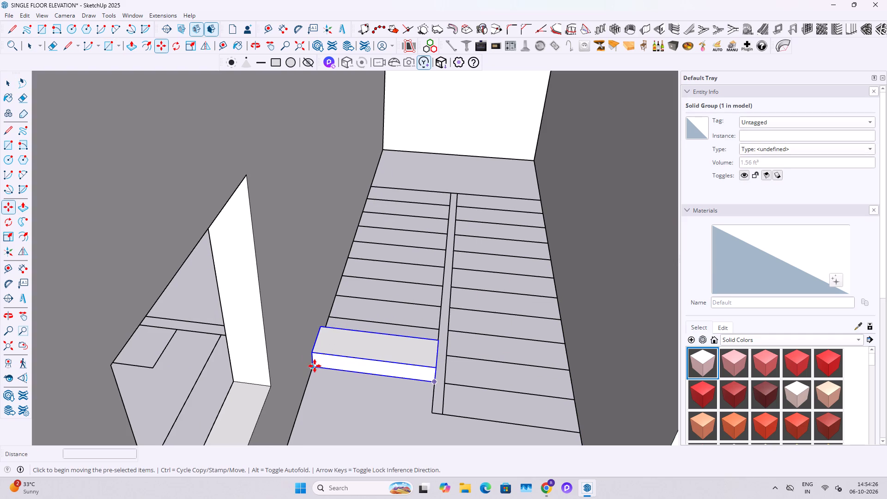
click(323, 327)
click(322, 329)
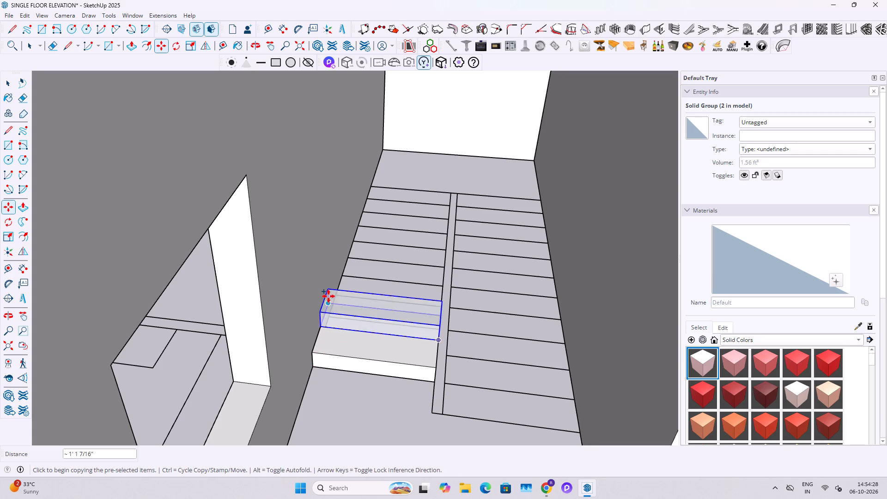
click(322, 325)
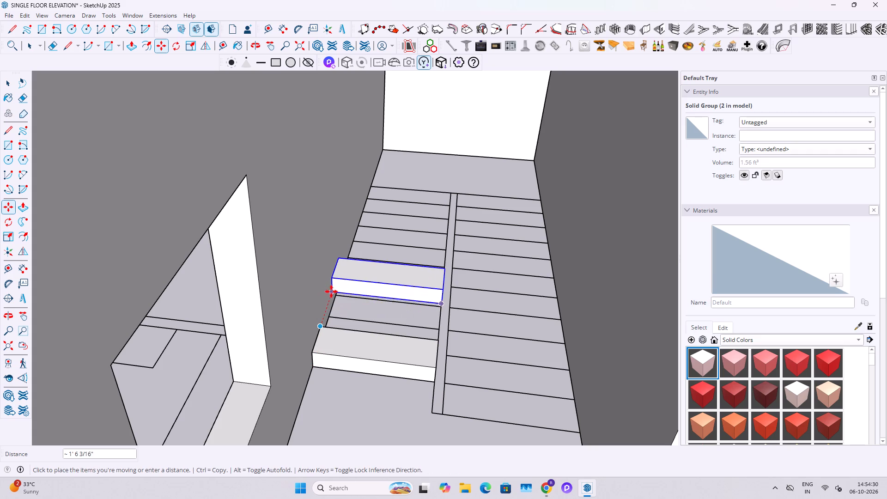
click(331, 290)
click(330, 289)
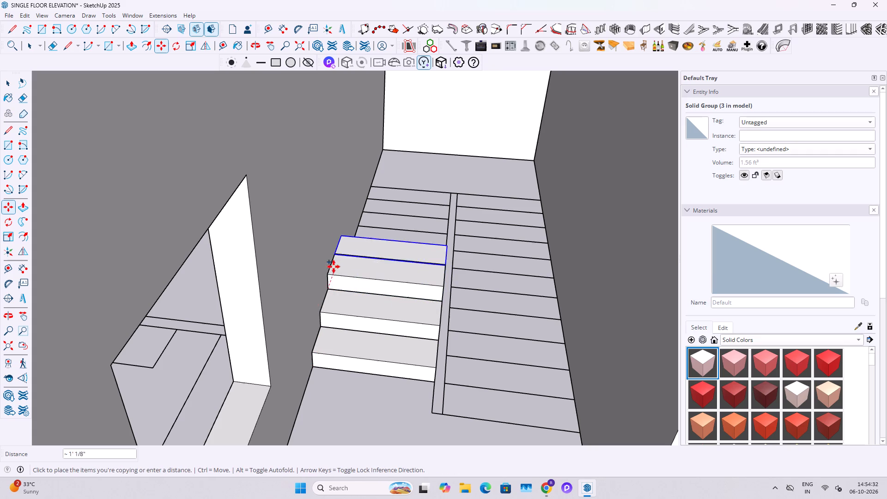
click(335, 257)
click(337, 255)
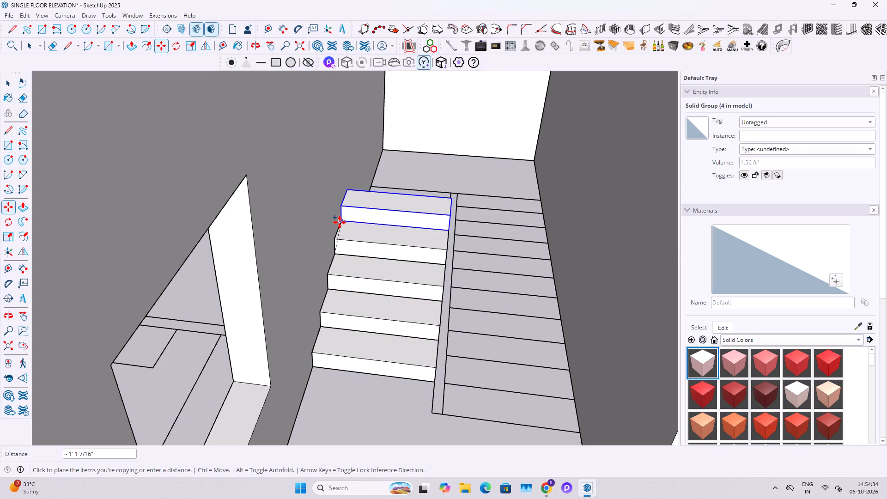
click(340, 222)
shift+middle_drag(368, 224, 340, 338)
shift+scroll(363, 237, up, 1)
scroll(332, 325, up, 2)
click(307, 334)
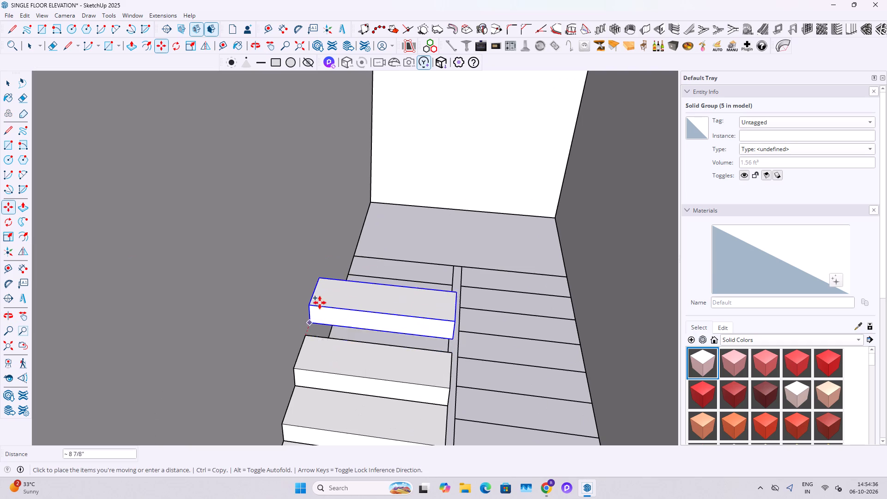
click(315, 290)
click(318, 290)
click(324, 246)
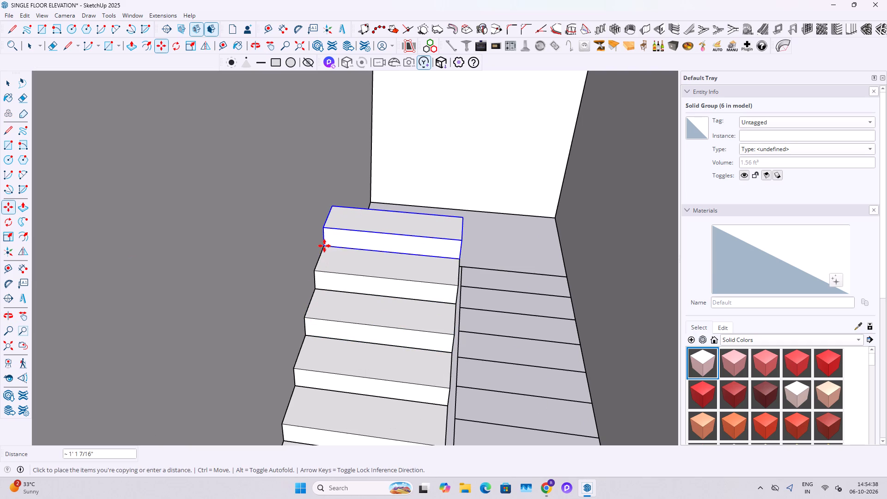
key(space)
Place a vertical guide on the house wall at the plan line where the first flight meets the landing.
middle_drag(389, 222, 295, 276)
middle_drag(464, 266, 459, 302)
key(t)
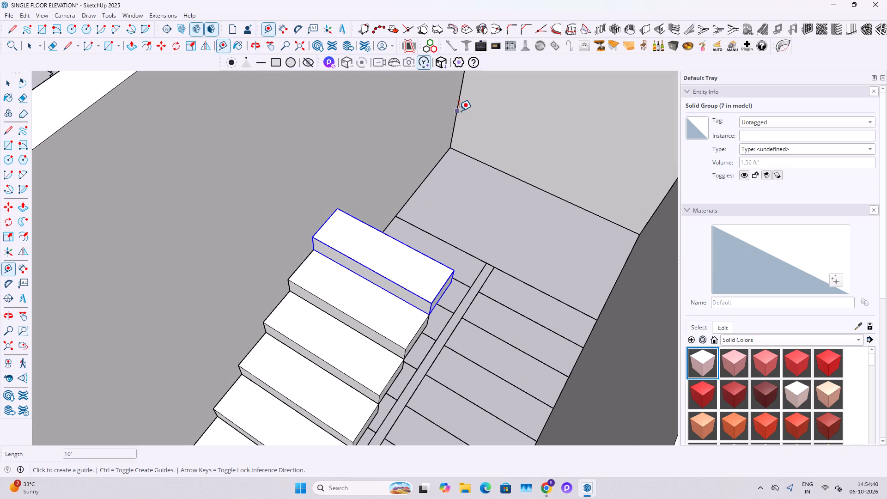
click(459, 111)
click(398, 217)
key(space)
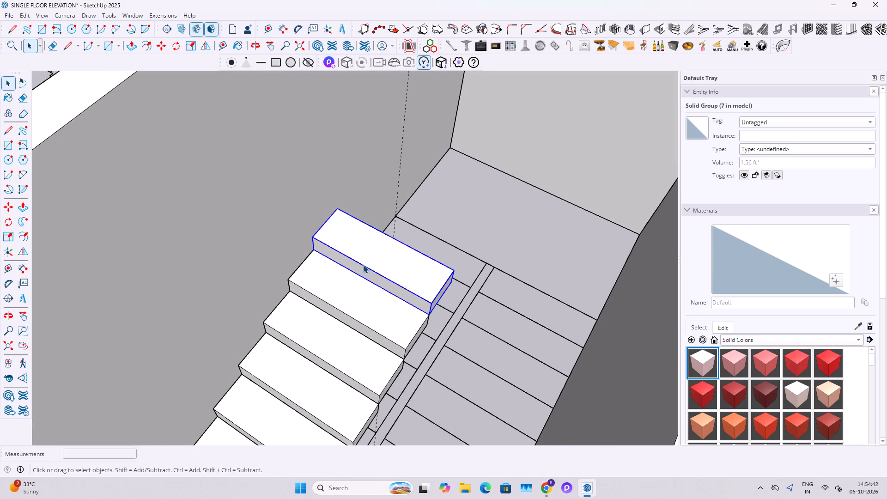
Copy the top step group three more times up the first flight, corner to corner, until it reaches the vertical guide.
key(m)
click(315, 253)
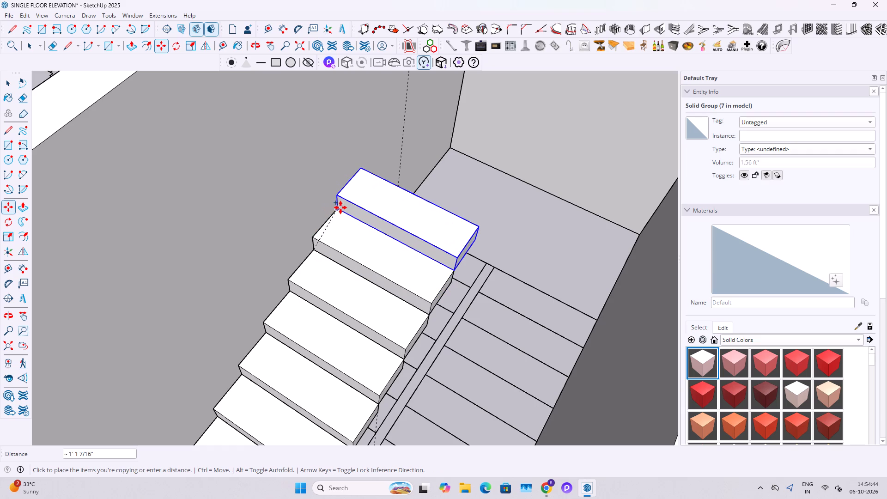
click(340, 207)
click(336, 211)
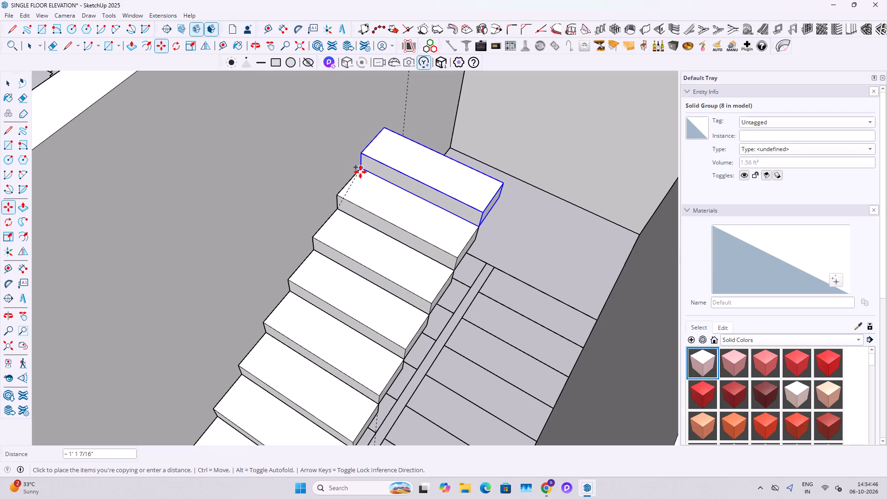
click(360, 172)
click(367, 169)
shift+middle_drag(385, 134, 349, 219)
scroll(370, 201, up, 3)
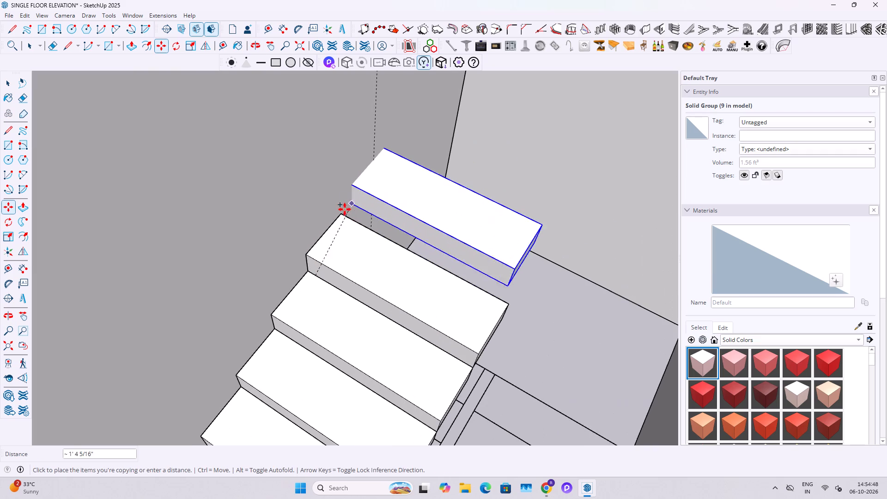
scroll(357, 233, up, 2)
key(space)
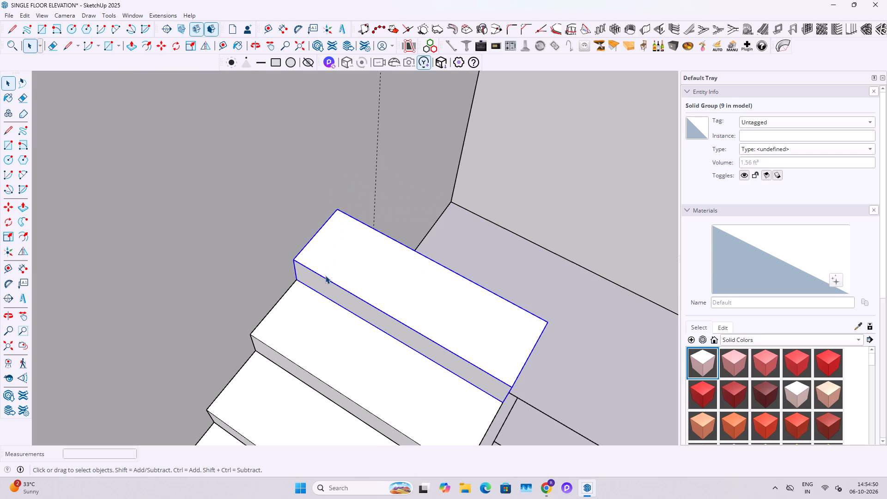
key(m)
click(295, 283)
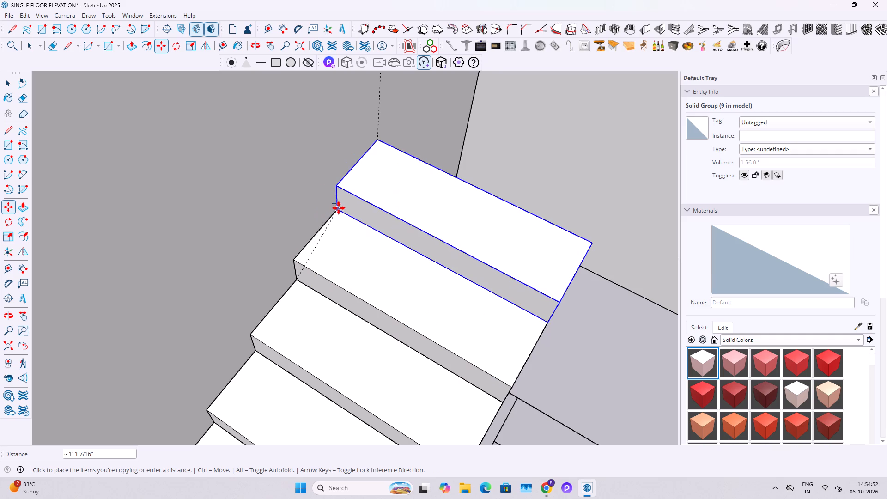
click(339, 208)
middle_drag(393, 205, 108, 188)
scroll(328, 241, down, 5)
key(space)
Copy the top step once more past the guide as the base block for the landing.
middle_drag(388, 306, 387, 328)
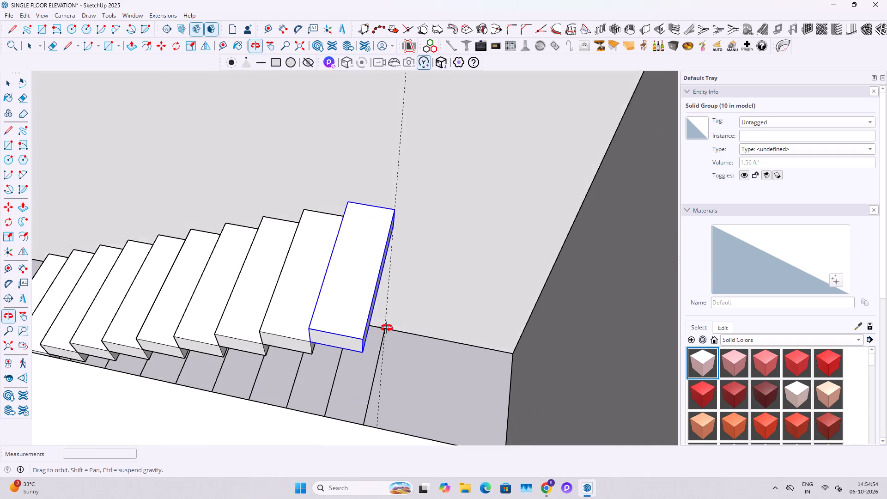
middle_drag(387, 328, 388, 329)
middle_drag(324, 326, 470, 314)
key(m)
scroll(358, 246, up, 3)
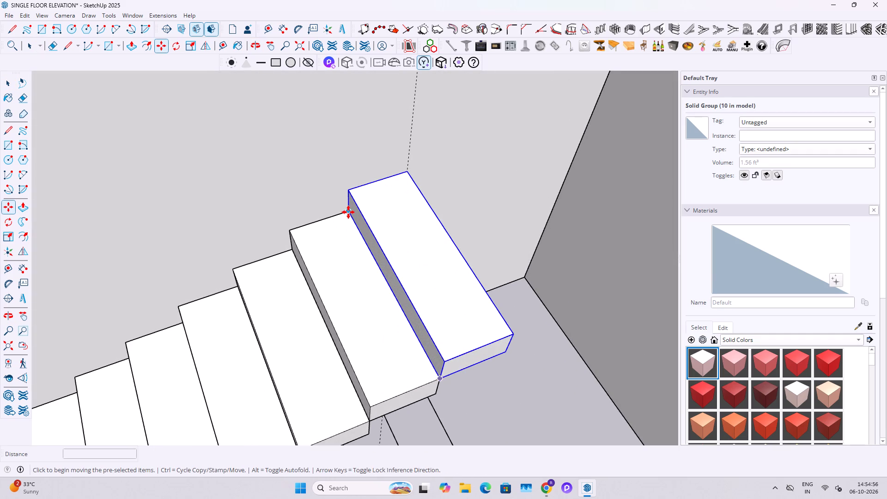
click(348, 212)
click(411, 172)
key(space)
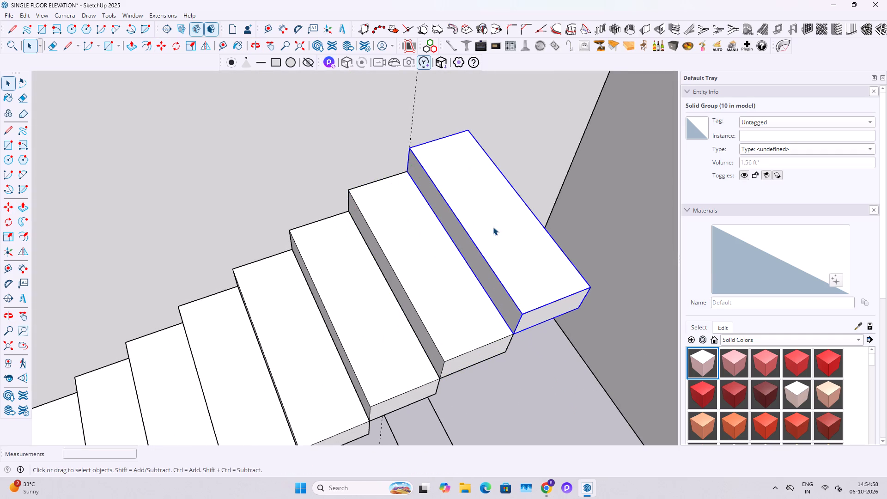
Open the landing block group for editing and extend its back face to the rear wall.
double_click(493, 227)
shift+middle_drag(536, 274, 255, 294)
middle_drag(261, 306, 221, 309)
middle_drag(274, 287, 232, 287)
scroll(232, 287, up, 1)
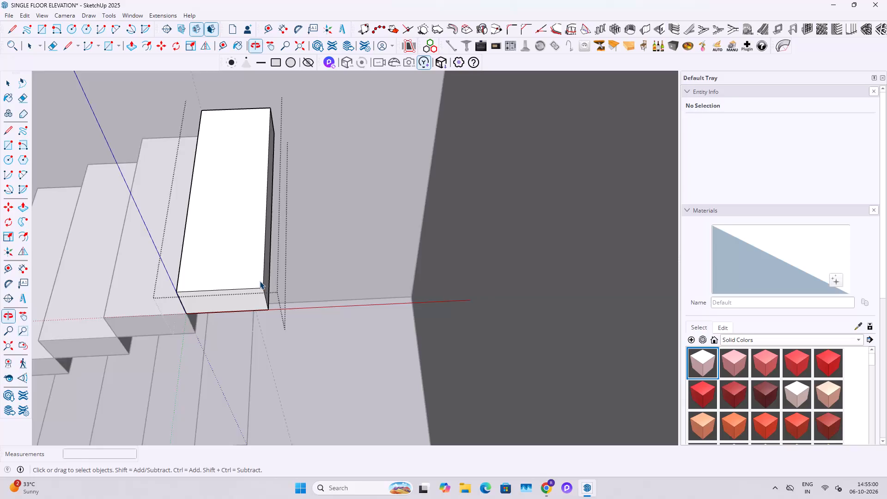
scroll(260, 281, up, 2)
click(267, 282)
key(p)
click(268, 283)
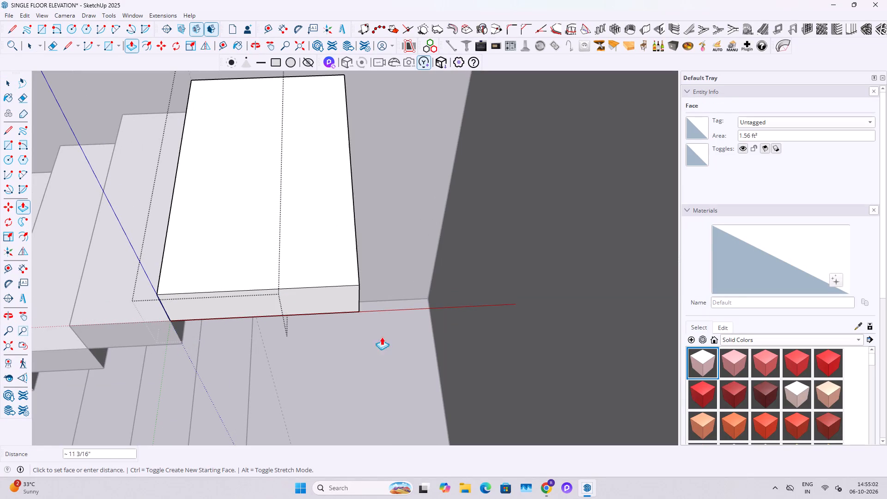
click(445, 401)
key(space)
Extend the landing block's side face 3' 4 1/2" across to the opposite side wall and close the group.
click(395, 295)
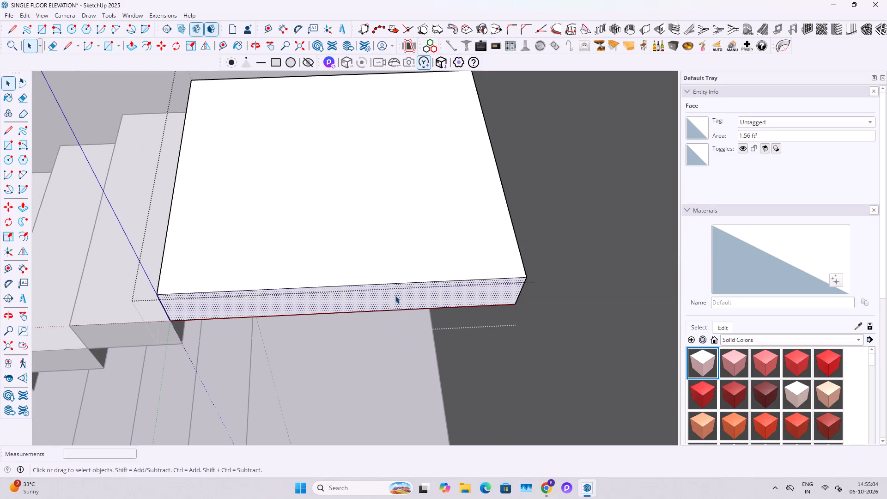
key(p)
click(395, 295)
scroll(398, 334, down, 11)
middle_drag(355, 334, 656, 361)
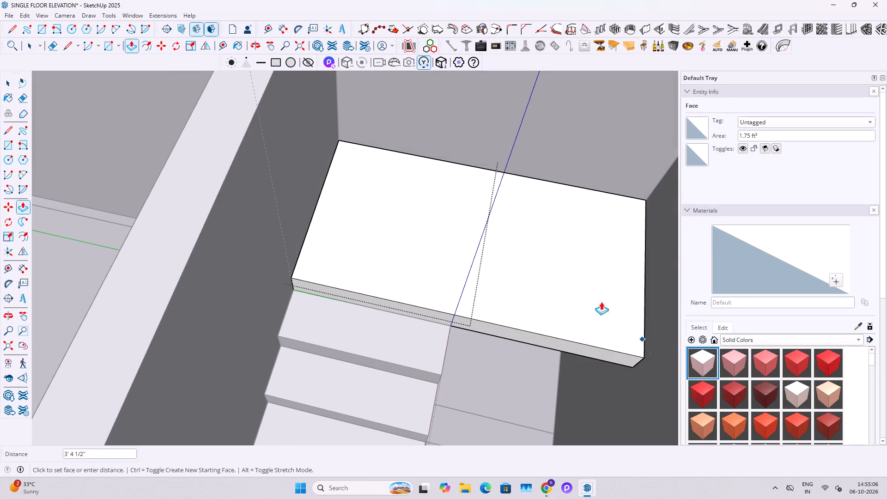
click(666, 181)
key(space)
key(space)
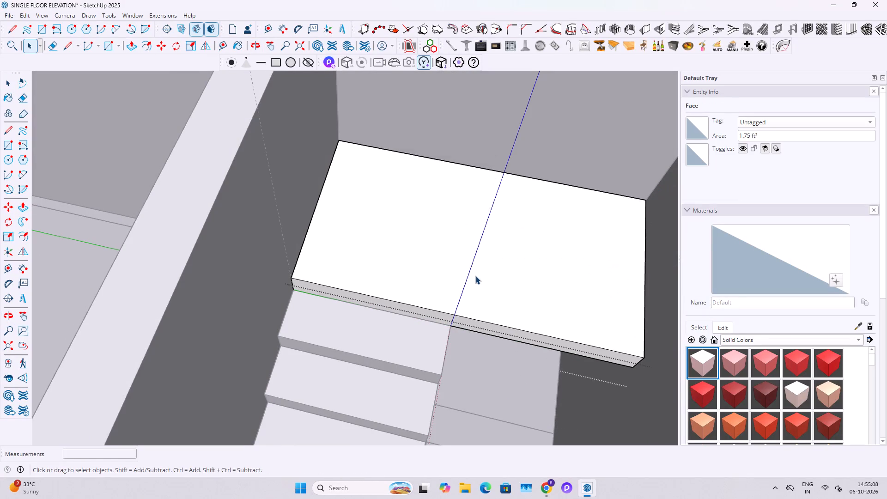
key(Escape)
Place a vertical guide at the inner corner of the second flight where it meets the landing in the plan.
middle_drag(404, 346, 274, 321)
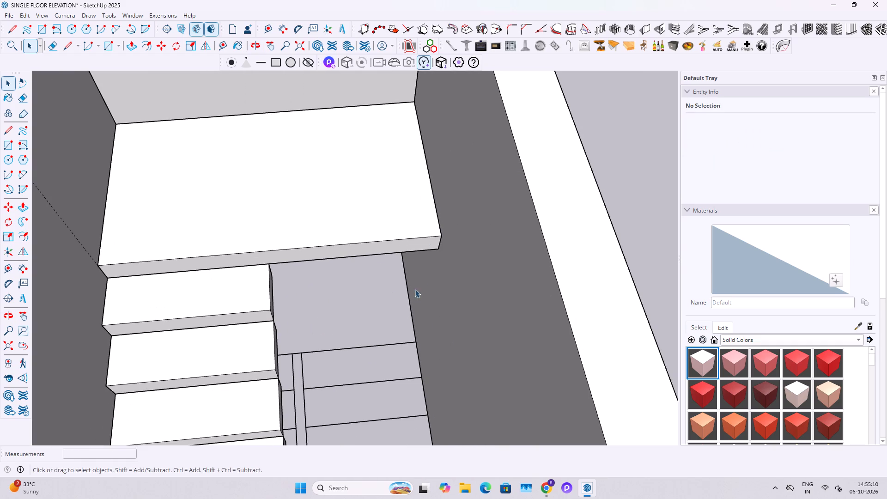
key(t)
click(415, 89)
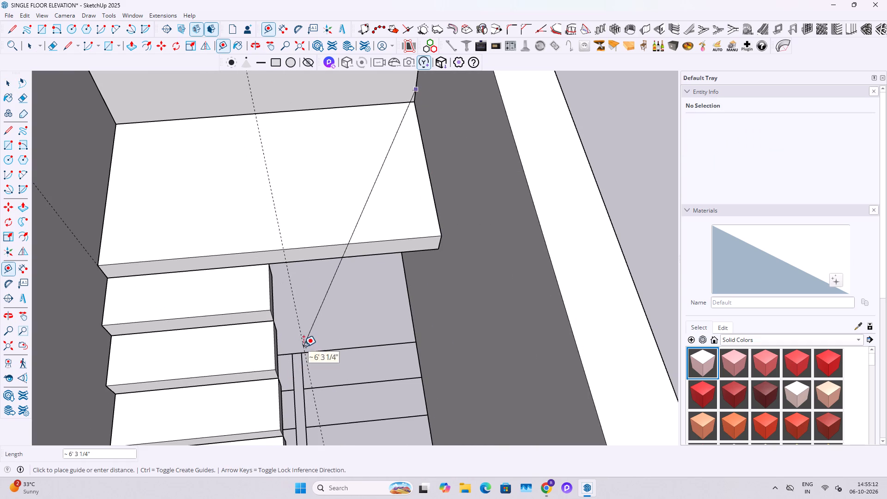
click(299, 353)
key(space)
Copy the first flight's top step across to the second flight, against the landing's front edge at the guide.
click(217, 313)
middle_drag(197, 309, 231, 315)
key(m)
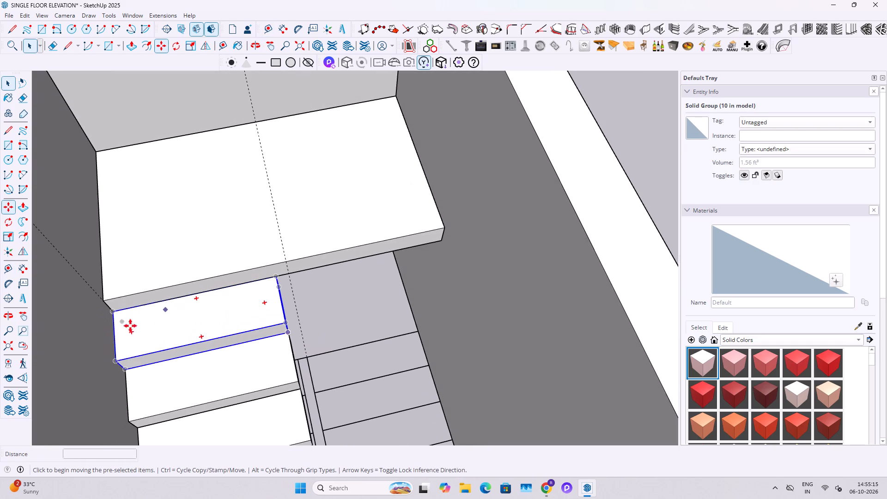
click(125, 326)
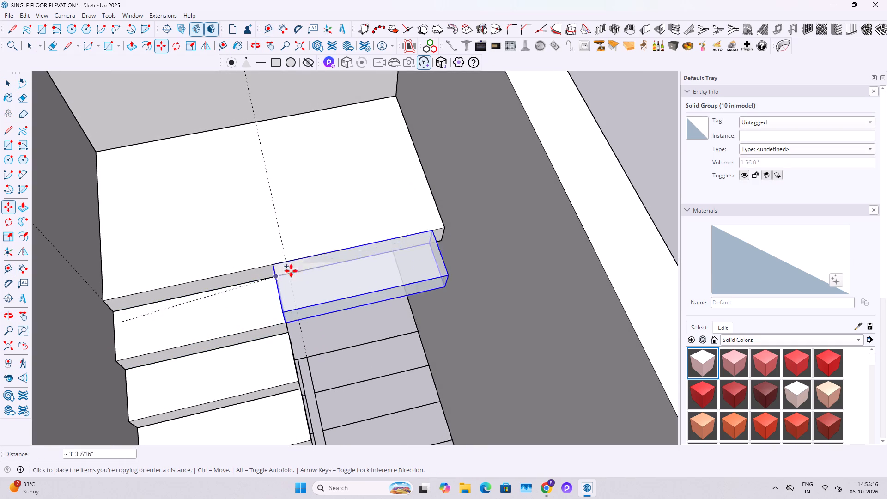
click(287, 263)
middle_drag(327, 257, 493, 242)
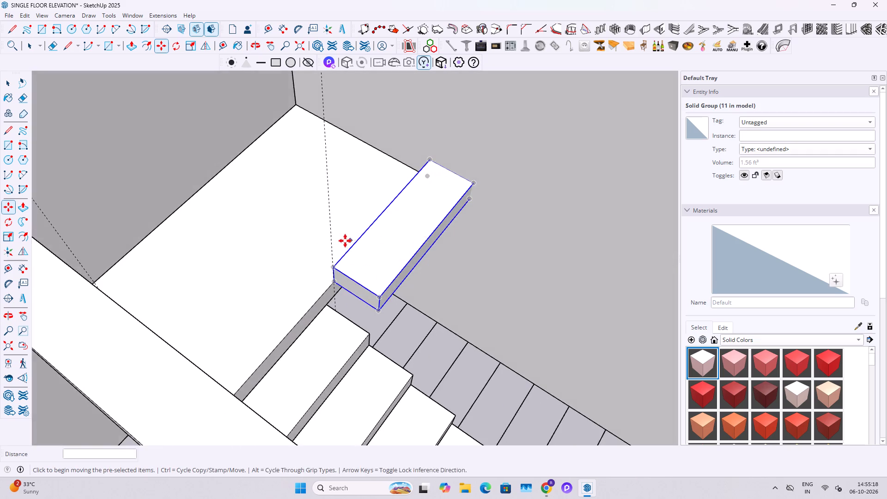
scroll(342, 243, up, 3)
middle_drag(370, 279, 490, 280)
shift+middle_drag(416, 225, 196, 354)
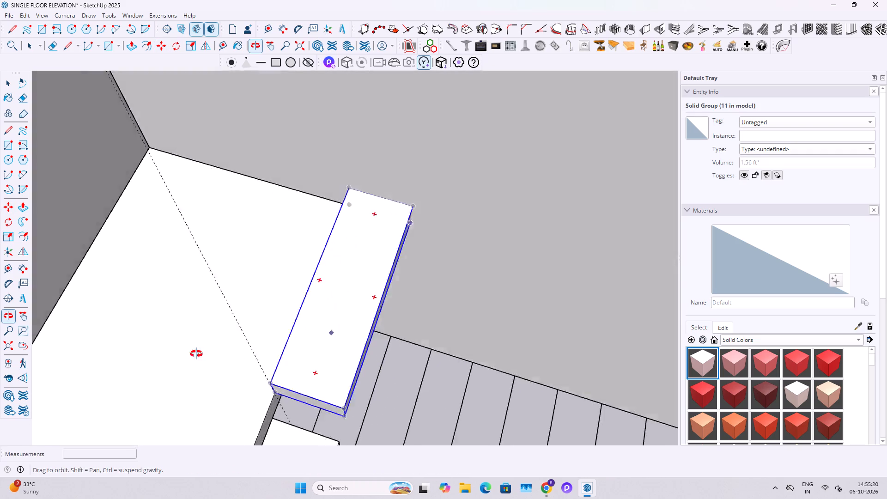
shift+middle_drag(196, 354, 112, 318)
middle_drag(331, 303, 215, 303)
key(space)
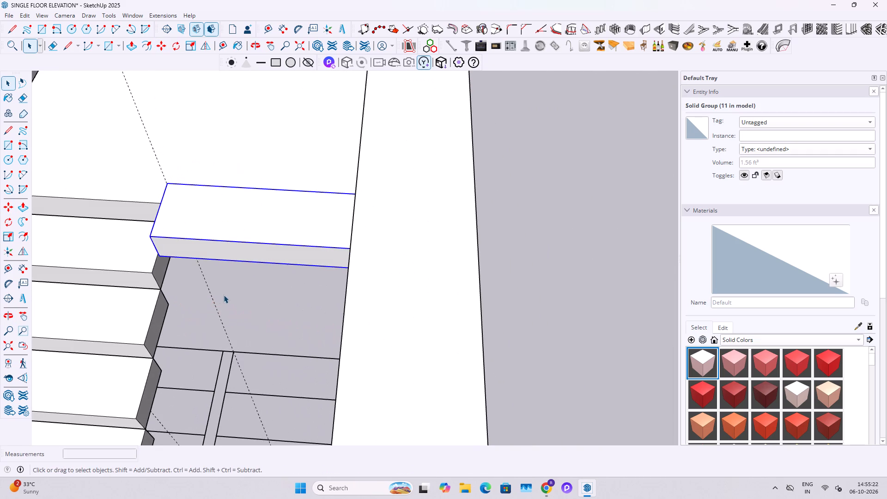
Scale the second flight's copied step along its length so its end meets the side wall.
middle_drag(201, 220, 196, 231)
key(s)
middle_drag(356, 236, 237, 219)
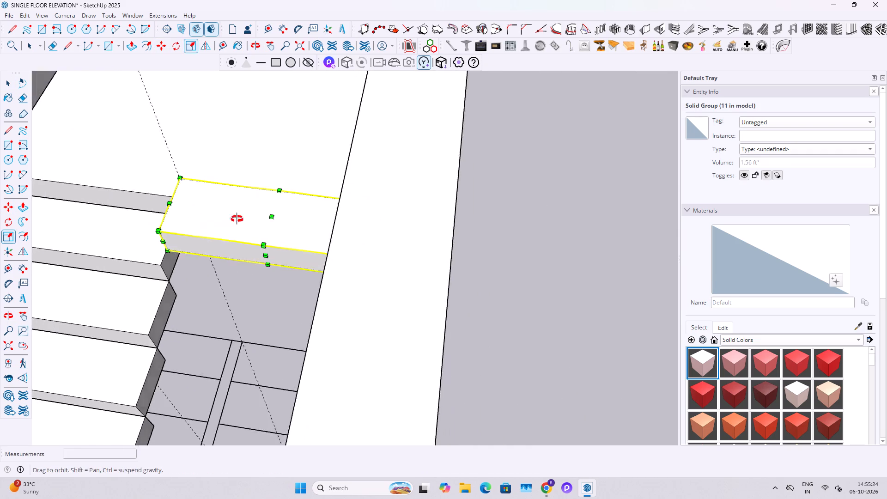
middle_drag(237, 219, 205, 204)
scroll(420, 287, up, 2)
key(k)
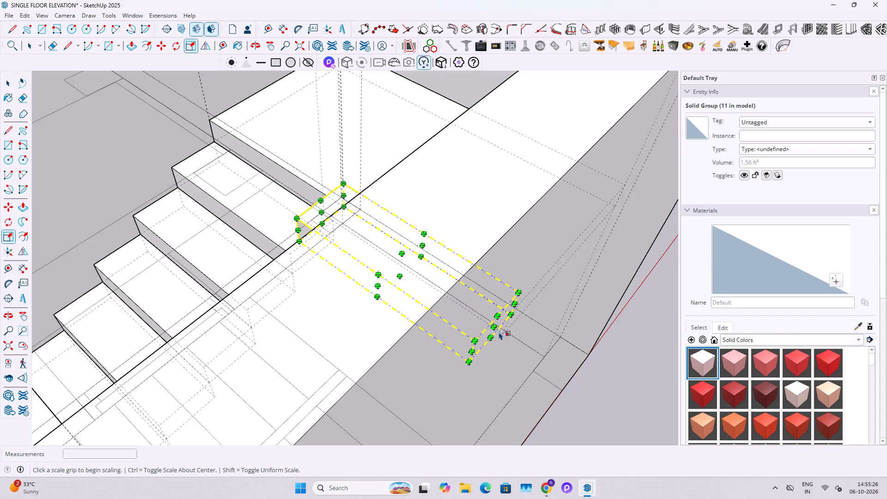
click(494, 326)
middle_drag(382, 268, 554, 291)
key(k)
middle_drag(317, 280, 428, 268)
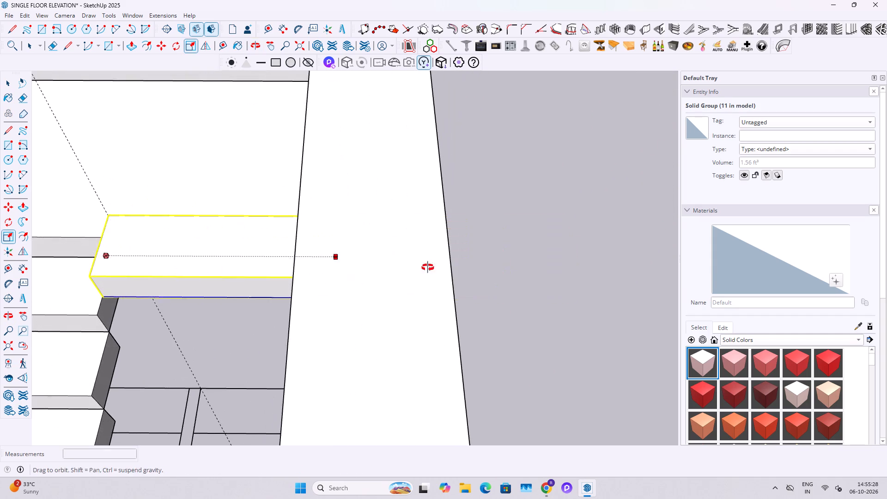
middle_drag(428, 268, 497, 259)
click(131, 310)
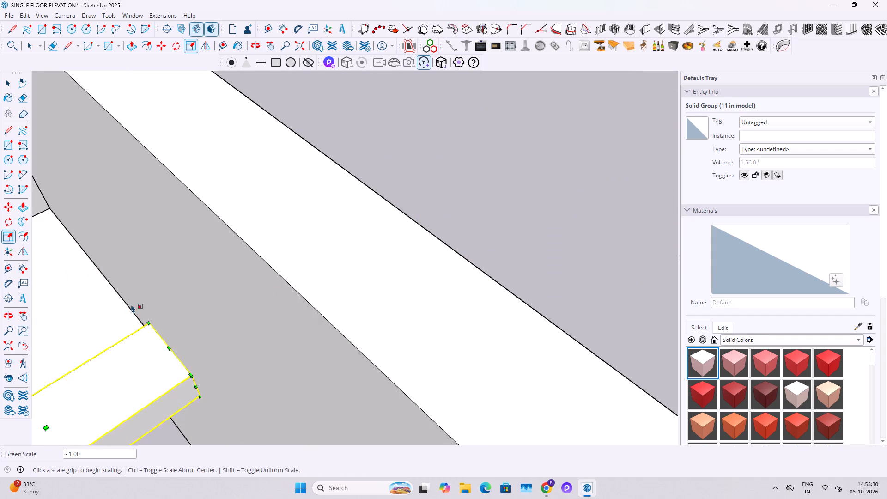
key(space)
scroll(186, 238, down, 6)
key(Escape)
Copy the second flight's first step upward and outward from the landing three times, each copy starting at the previous step's top front corner.
middle_drag(101, 353, 308, 272)
middle_drag(247, 360, 348, 355)
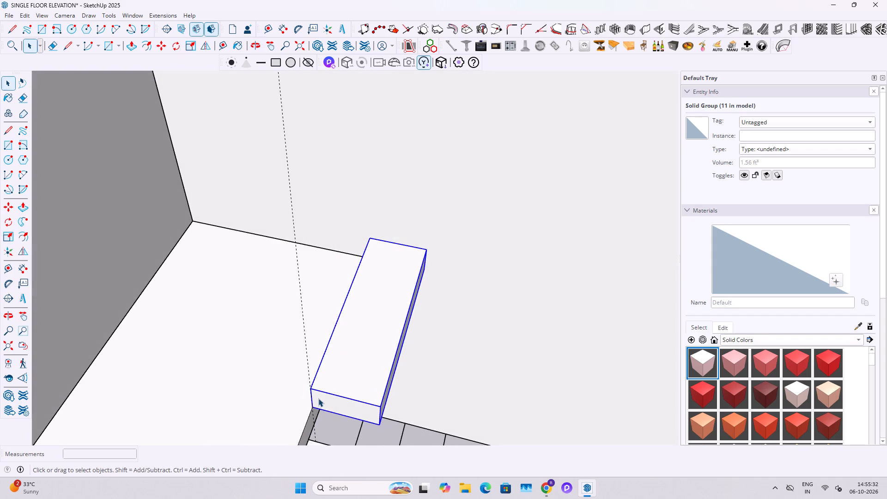
key(m)
click(310, 409)
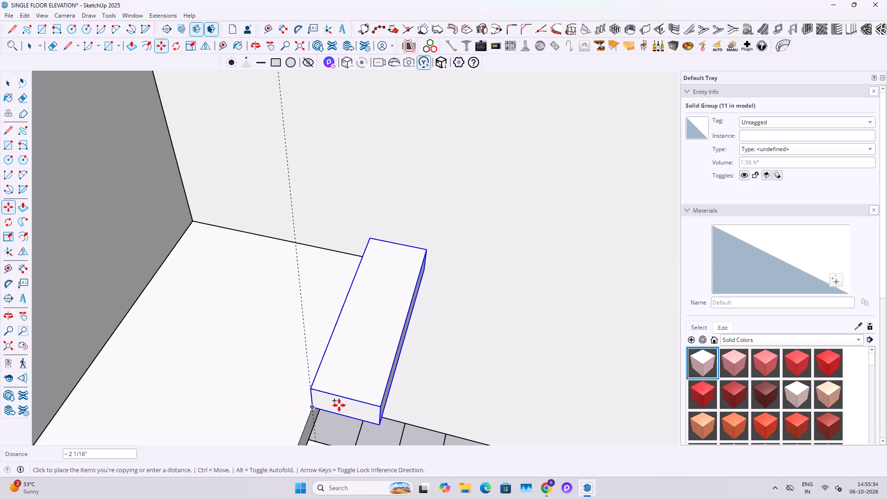
click(377, 407)
click(382, 408)
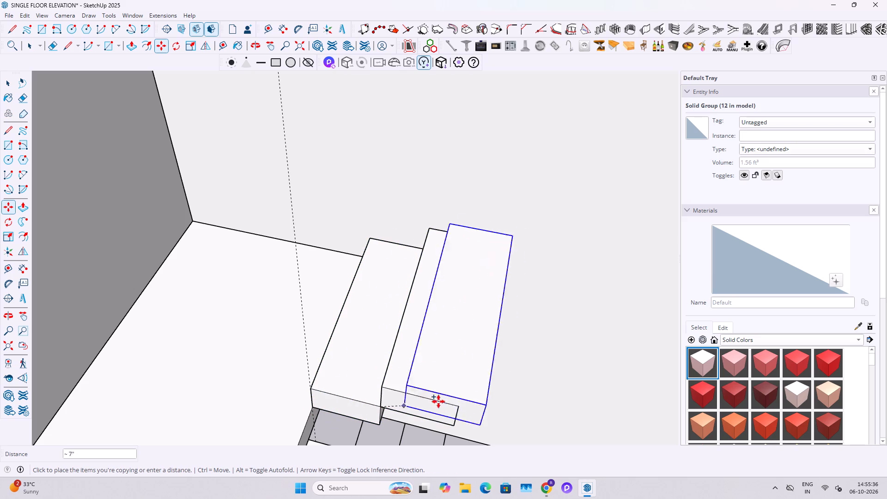
click(456, 404)
scroll(425, 389, down, 2)
shift+middle_drag(422, 389, 396, 385)
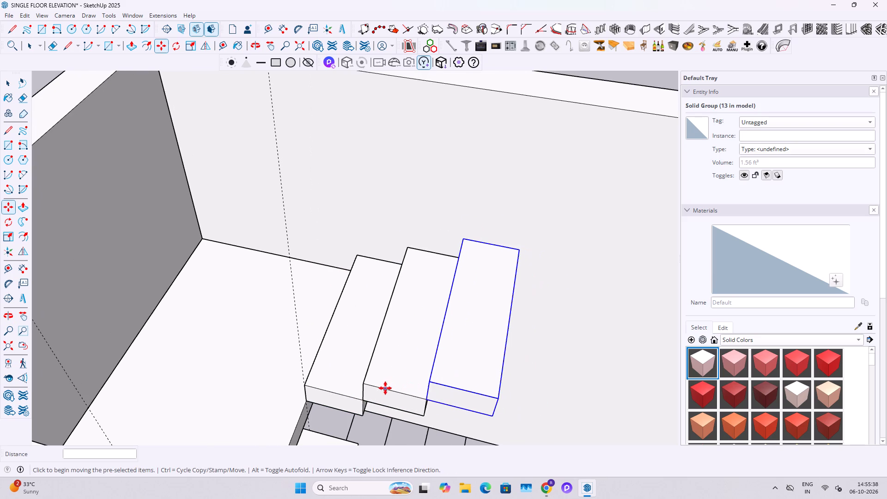
click(425, 401)
click(494, 399)
Add three more step copies to the second flight, each offset about 1' 1 7/16" to the previous step's top front corner.
shift+middle_drag(494, 399, 368, 402)
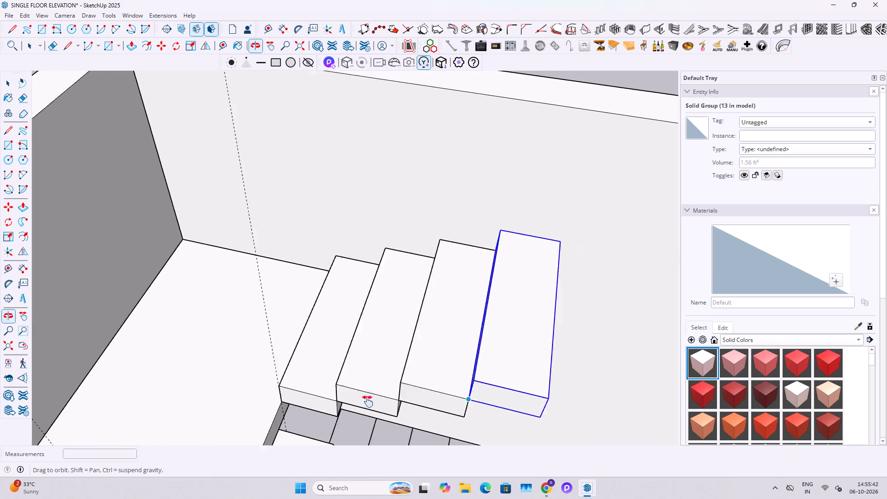
shift+middle_drag(368, 402, 333, 401)
scroll(351, 390, down, 2)
click(341, 400)
click(396, 398)
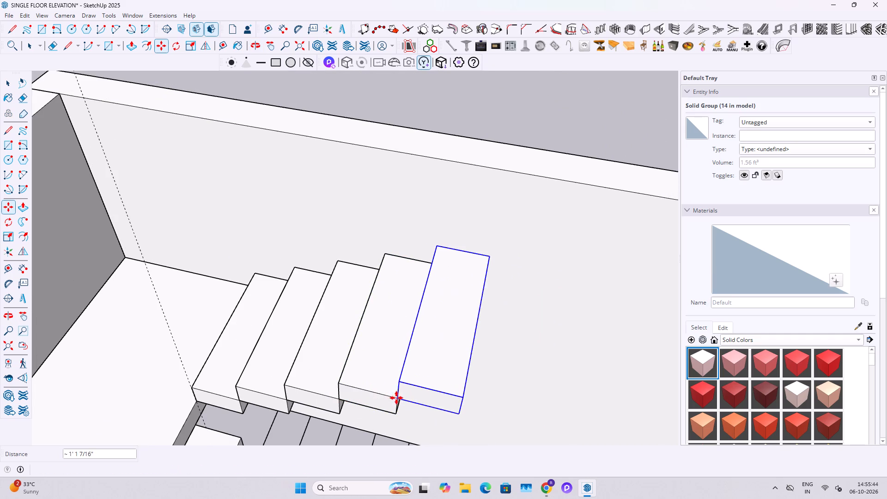
click(399, 396)
click(464, 398)
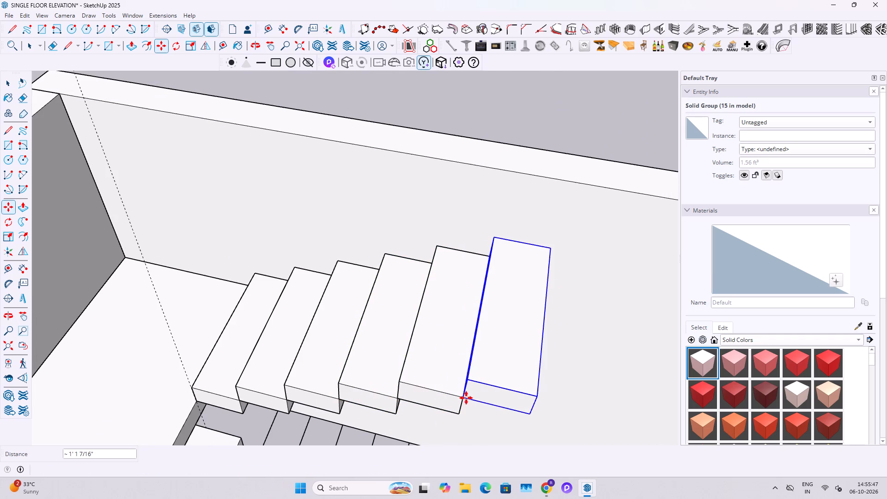
shift+middle_drag(472, 398, 331, 372)
scroll(346, 378, up, 1)
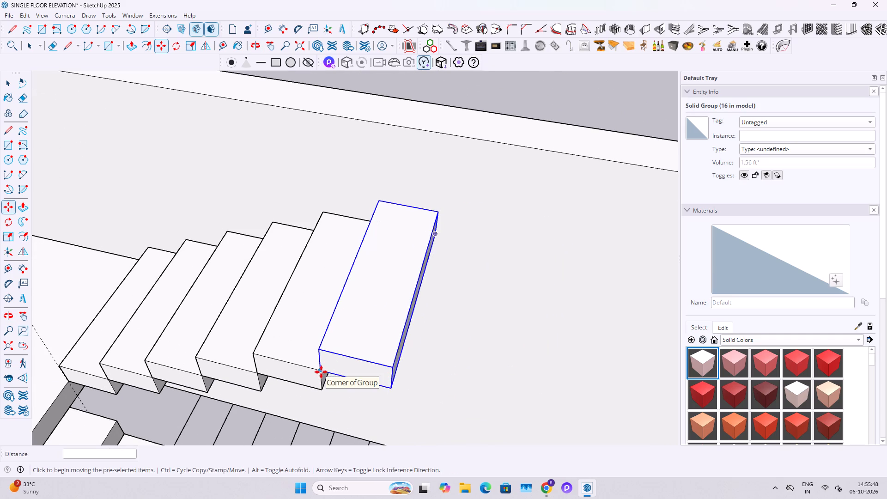
click(321, 372)
click(393, 366)
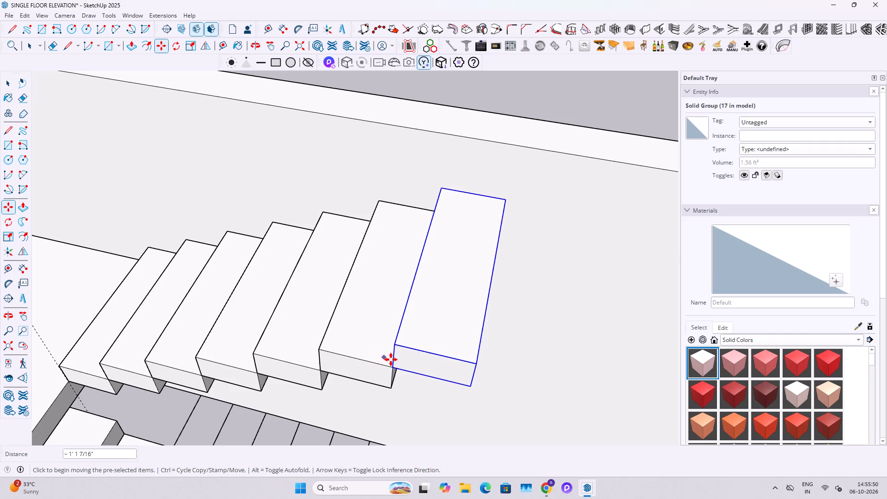
Add the last two step copies at the top of the second flight, keeping the same corner-to-corner offset.
click(390, 368)
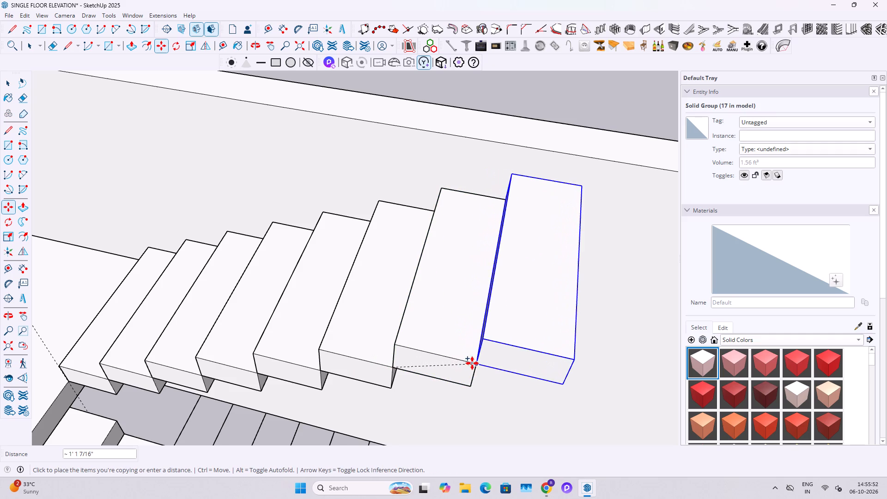
click(472, 363)
scroll(290, 335, down, 11)
middle_drag(358, 339, 327, 306)
scroll(346, 339, up, 4)
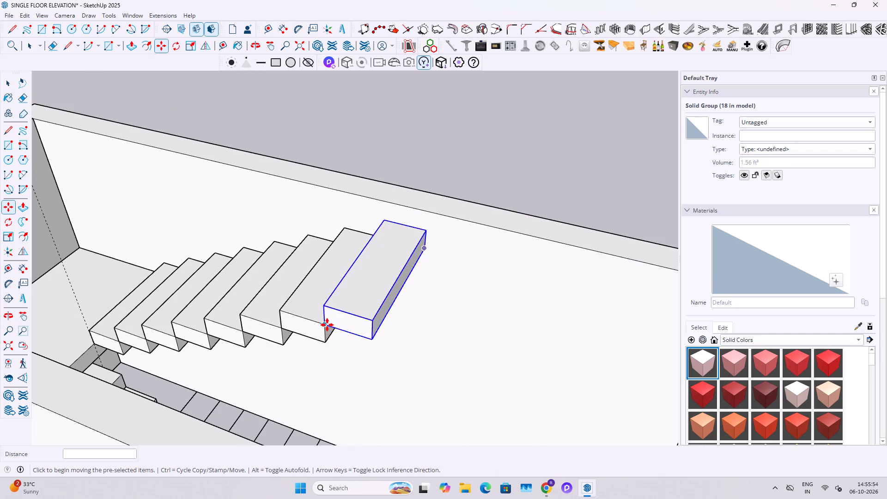
click(327, 325)
click(372, 320)
scroll(302, 312, down, 3)
key(space)
Group the first flight's steps, the landing and all the second flight's steps into one staircase group, leaving the walls out.
middle_drag(376, 304, 354, 302)
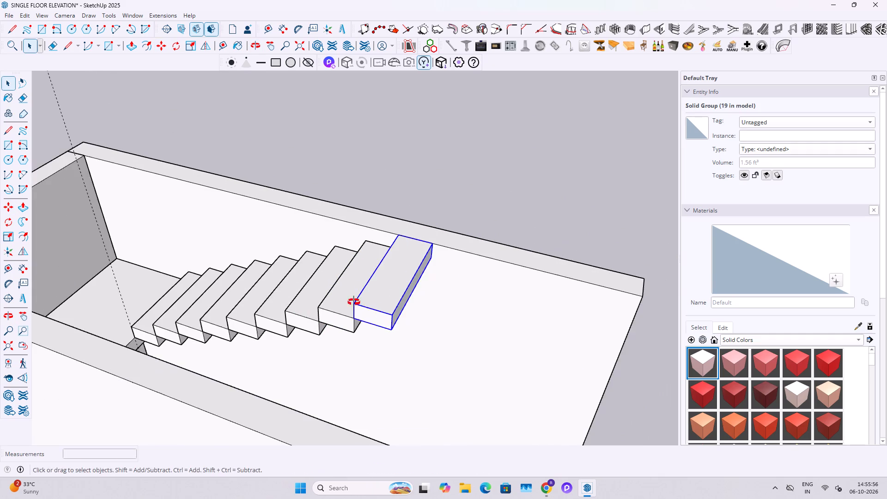
middle_drag(354, 302, 199, 284)
scroll(255, 275, down, 3)
middle_drag(227, 345, 164, 347)
shift+middle_drag(194, 401, 194, 398)
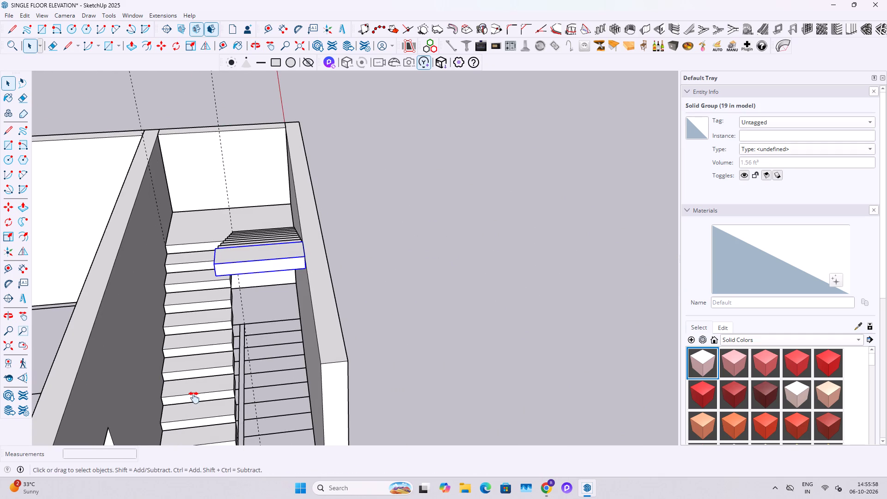
shift+middle_drag(194, 398, 210, 343)
ctrl+click(221, 402)
ctrl+click(219, 368)
click(229, 378)
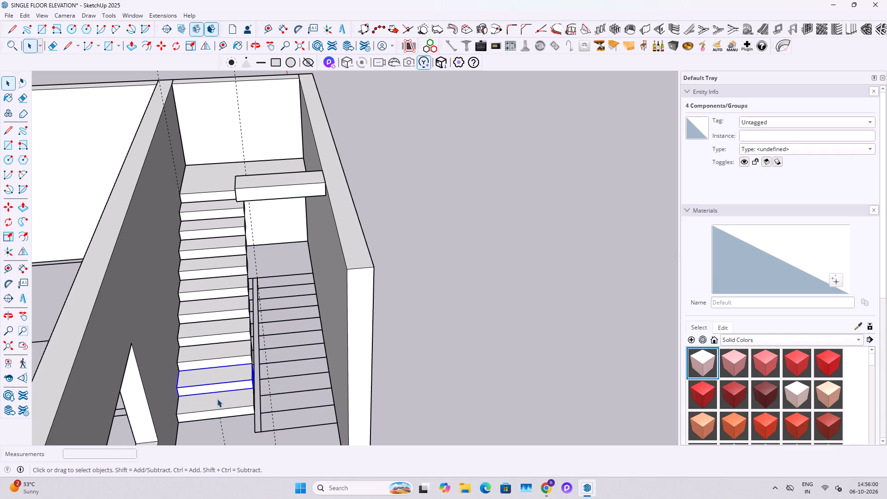
click(217, 399)
ctrl+click(215, 360)
ctrl+click(213, 339)
ctrl+click(213, 321)
ctrl+click(219, 288)
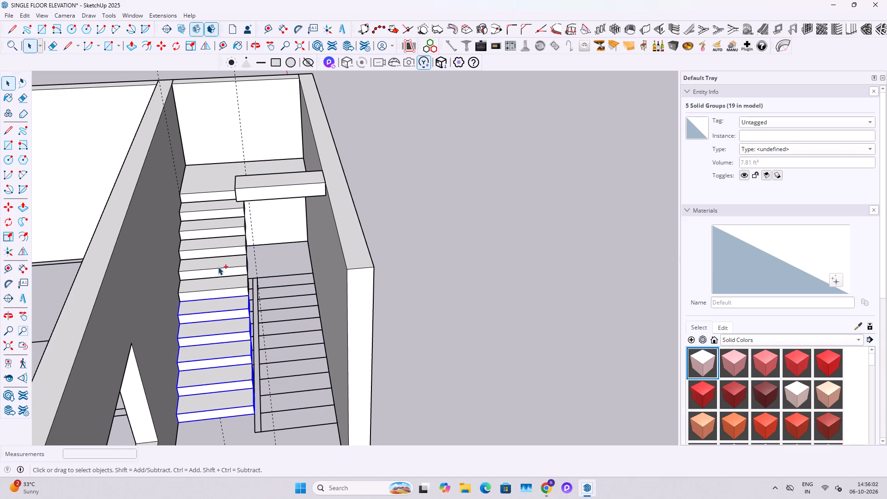
ctrl+click(218, 267)
ctrl+click(220, 246)
ctrl+drag(222, 229, 221, 225)
ctrl+drag(219, 208, 219, 203)
ctrl+click(207, 190)
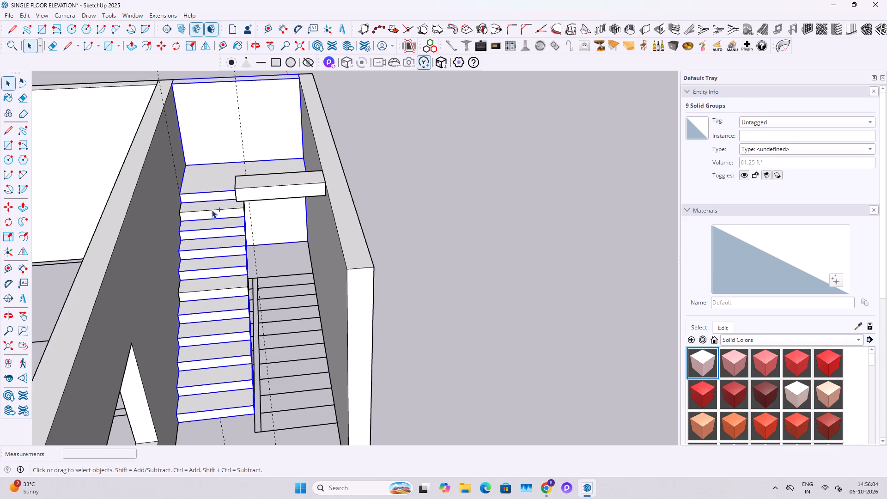
ctrl+click(212, 210)
ctrl+click(220, 286)
shift+click(266, 129)
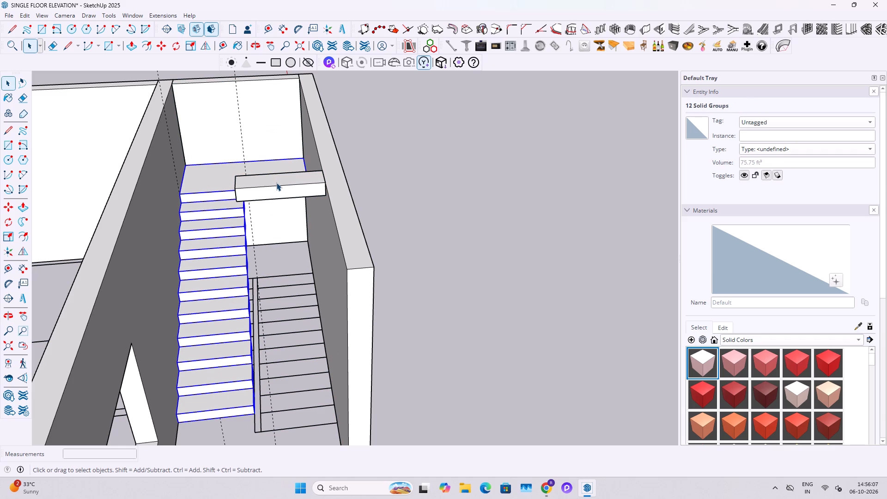
ctrl+click(276, 183)
middle_drag(270, 200, 373, 251)
ctrl+scroll(280, 216, up, 2)
ctrl+click(297, 238)
ctrl+click(261, 238)
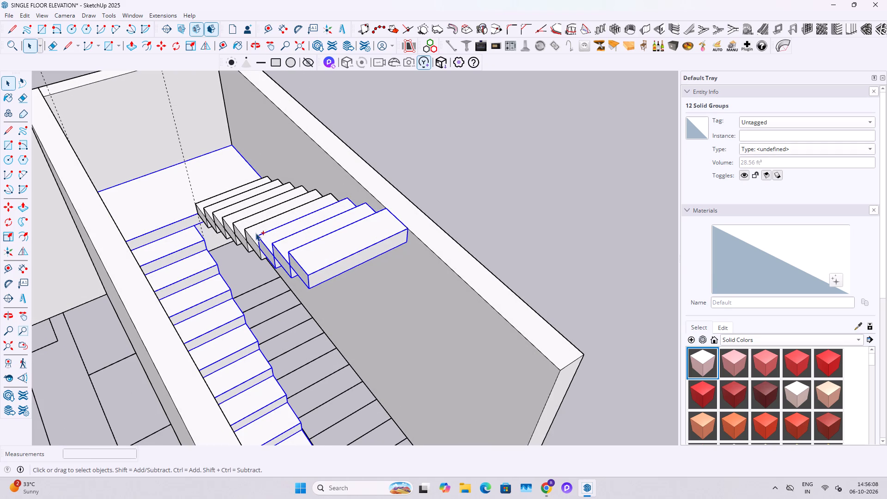
ctrl+click(253, 230)
ctrl+click(249, 226)
ctrl+click(239, 222)
ctrl+click(234, 220)
ctrl+click(226, 216)
ctrl+click(221, 215)
ctrl+click(215, 212)
ctrl+click(211, 208)
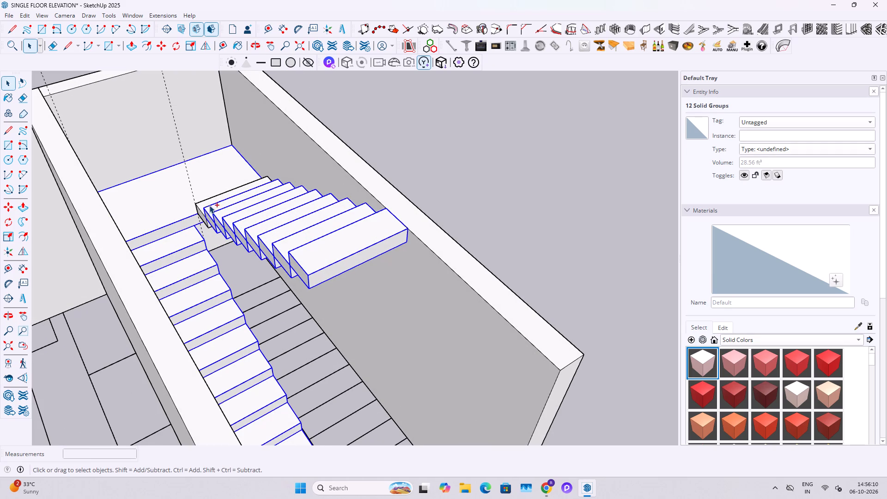
ctrl+click(209, 205)
ctrl+click(208, 201)
right_click(208, 201)
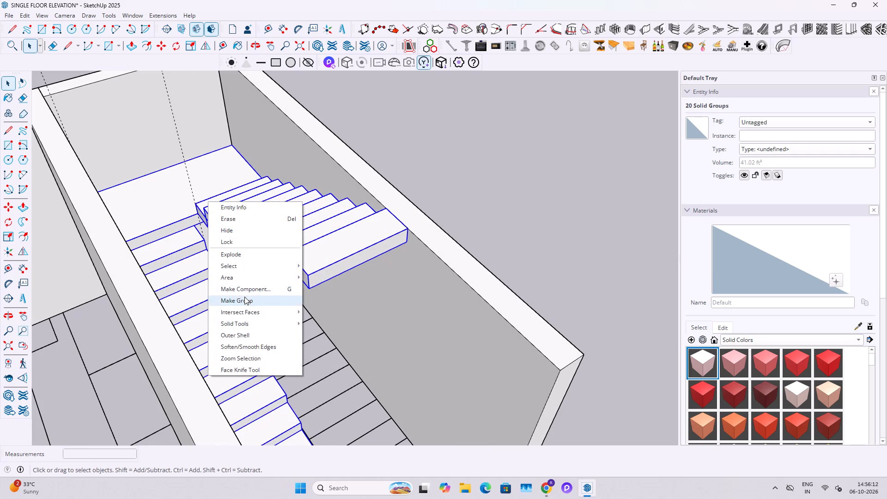
click(244, 297)
Flip the staircase group across its width so the two flights swap sides, and deselect it.
middle_drag(290, 262, 168, 256)
right_click(251, 212)
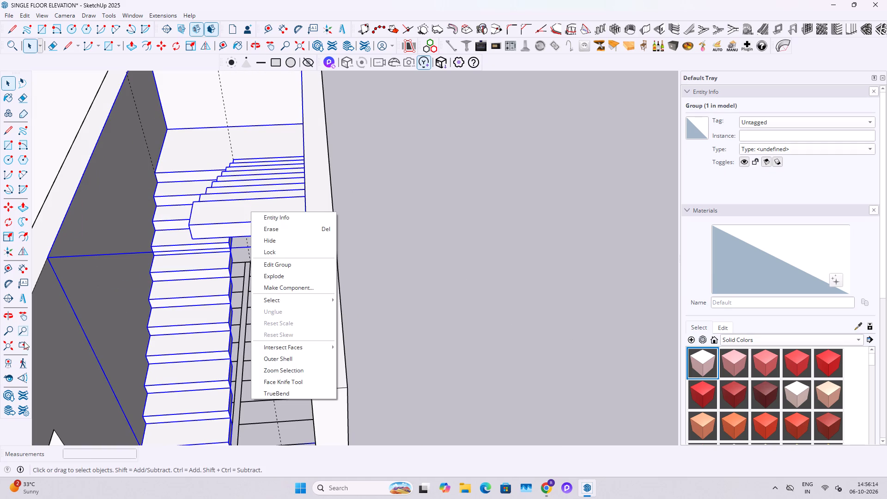
click(24, 253)
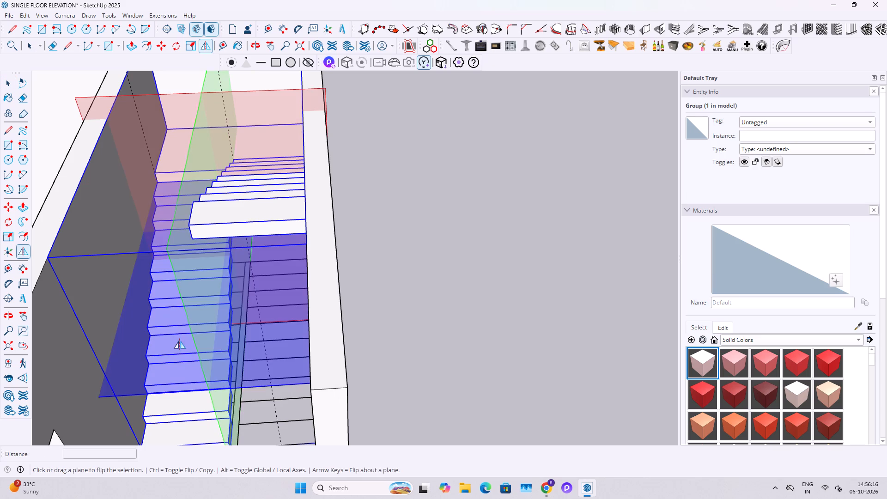
click(201, 158)
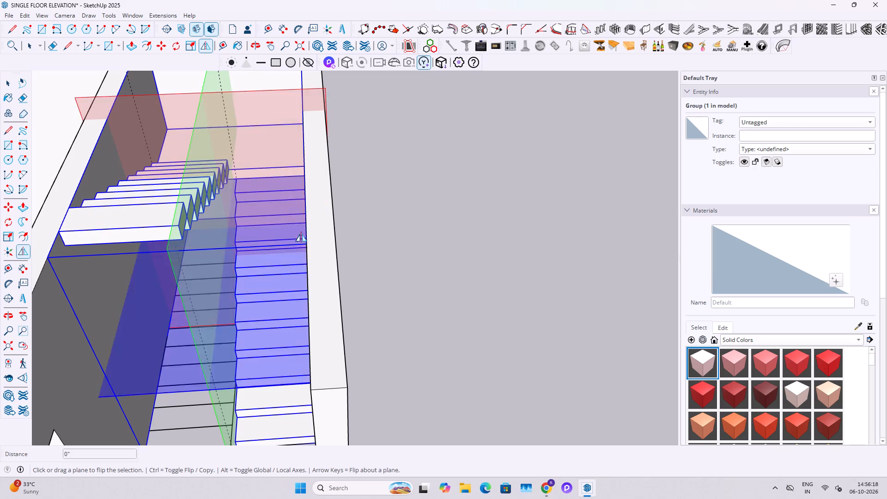
key(space)
click(401, 261)
Examine the flipped staircase from several angles, including how the upper flight meets the side wall and the wall tops.
scroll(461, 258, down, 4)
middle_drag(385, 341, 418, 371)
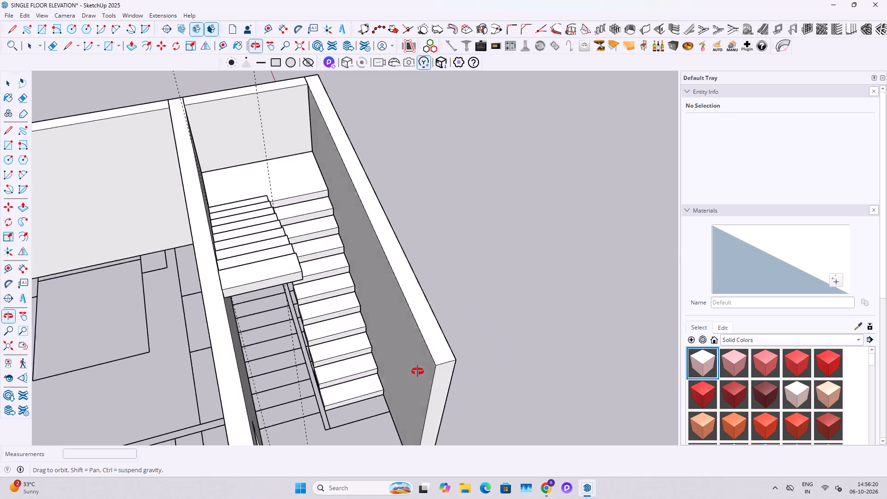
middle_drag(418, 371, 305, 397)
scroll(200, 286, up, 4)
middle_drag(171, 237, 352, 199)
scroll(352, 192, up, 9)
middle_drag(375, 181, 313, 172)
scroll(415, 192, up, 6)
middle_drag(408, 195, 340, 133)
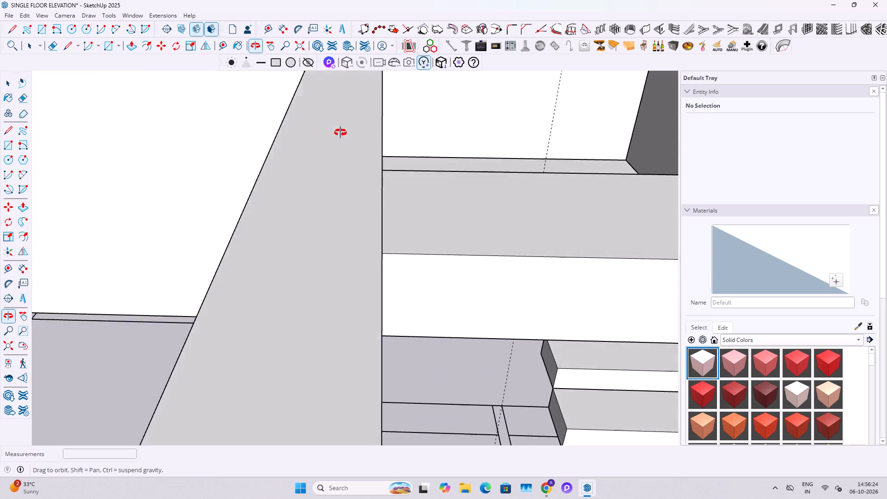
middle_drag(340, 133, 510, 56)
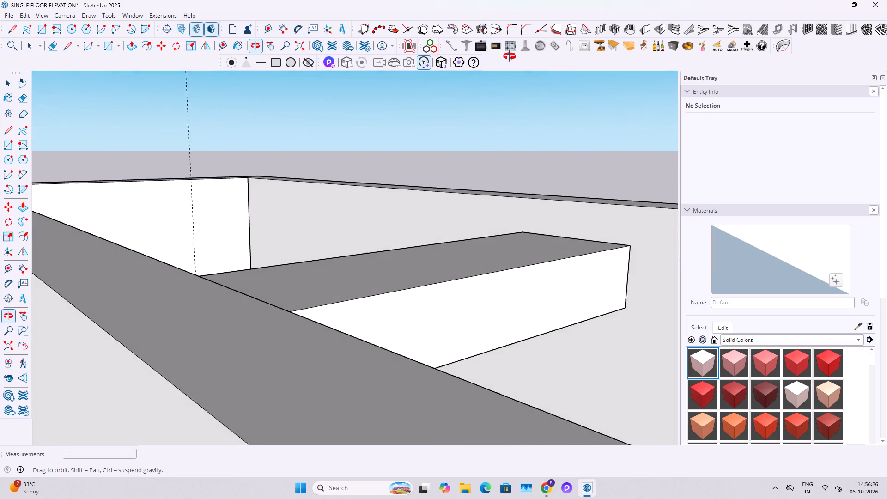
middle_drag(510, 56, 307, 198)
scroll(297, 205, down, 20)
scroll(297, 205, down, 9)
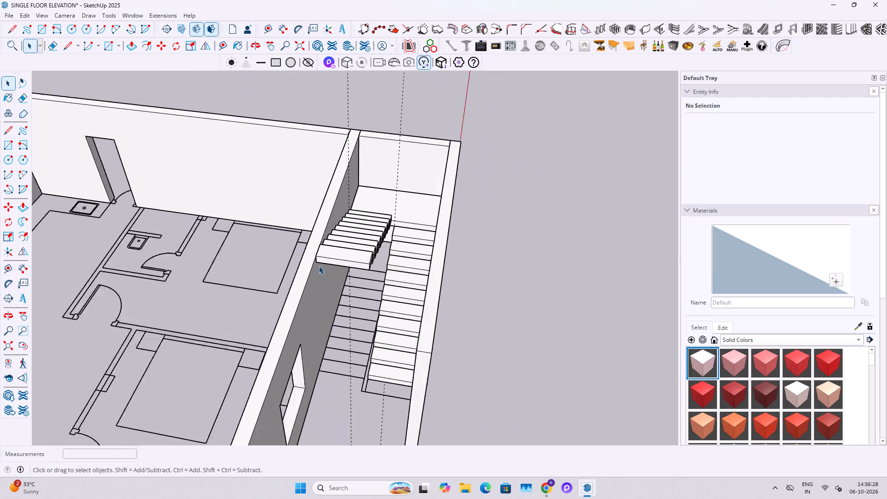
scroll(319, 266, down, 7)
middle_drag(371, 277, 417, 138)
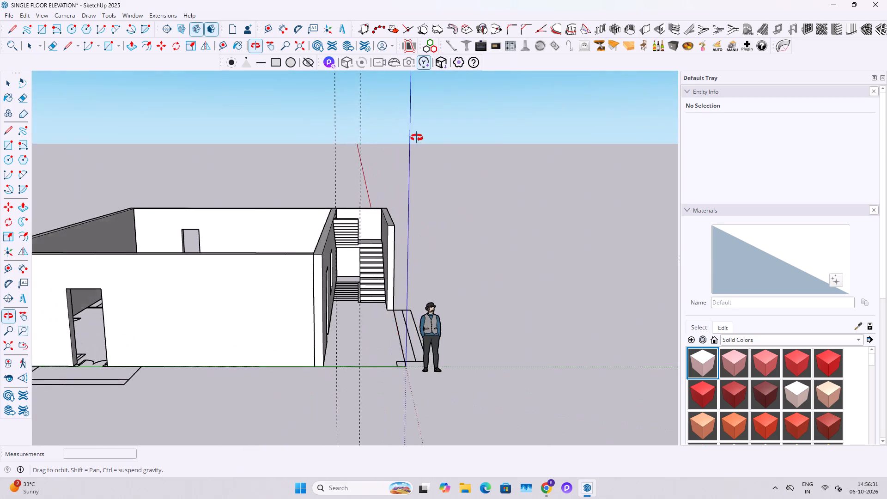
middle_drag(417, 138, 175, 230)
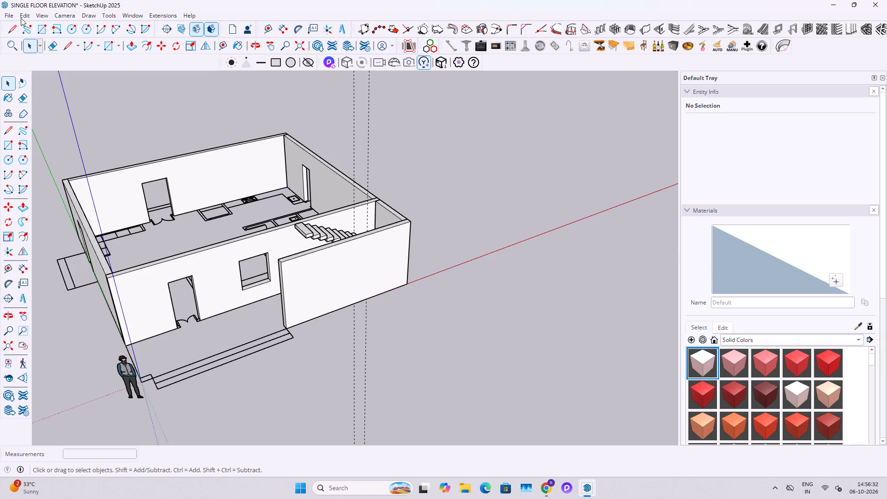
Delete all guides from the model.
click(21, 18)
click(53, 111)
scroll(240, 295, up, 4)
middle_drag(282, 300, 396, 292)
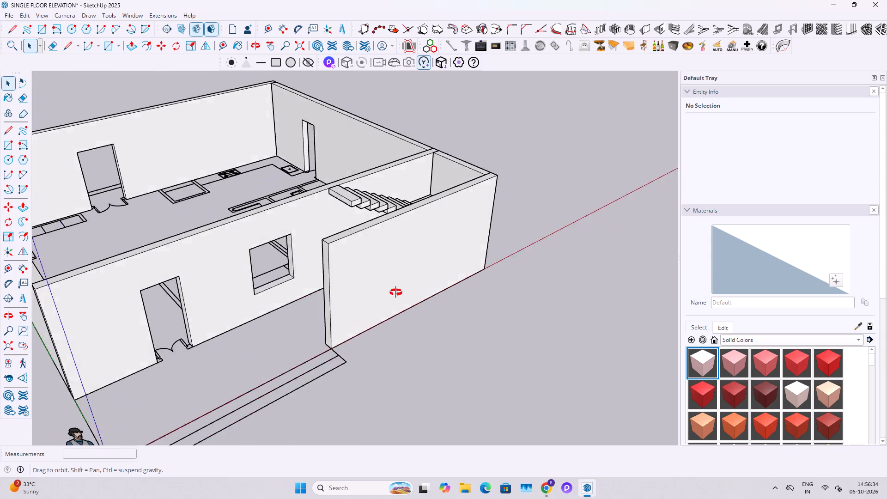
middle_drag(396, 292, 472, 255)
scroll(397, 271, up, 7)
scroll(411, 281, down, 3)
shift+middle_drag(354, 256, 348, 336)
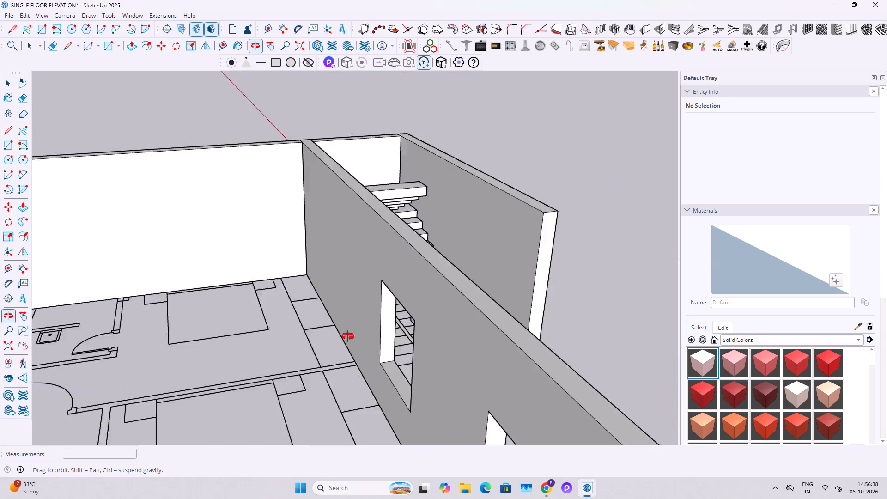
Save the house model with the flipped staircase.
shift+middle_drag(348, 336, 131, 355)
shift+middle_drag(166, 276, 297, 321)
key(ctrl+s)
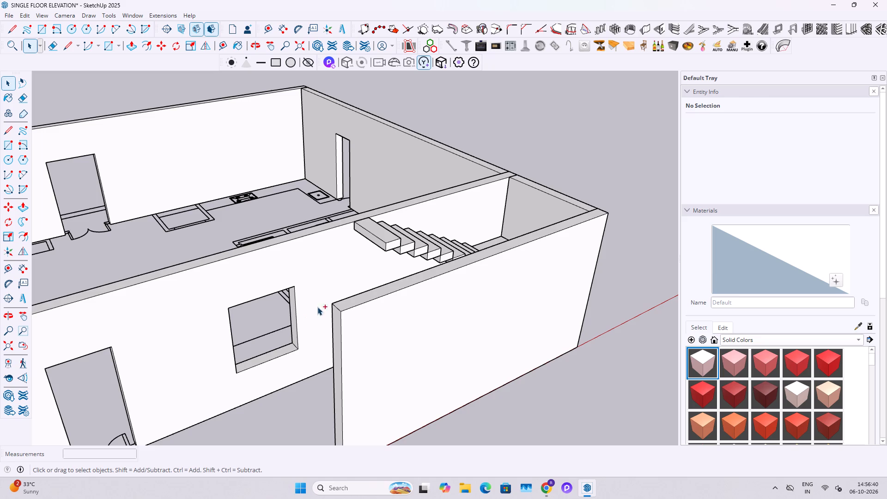
scroll(326, 307, down, 4)
middle_drag(358, 361, 337, 364)
key(space)
scroll(353, 334, down, 5)
key(space)
middle_drag(381, 338, 308, 323)
scroll(209, 332, up, 3)
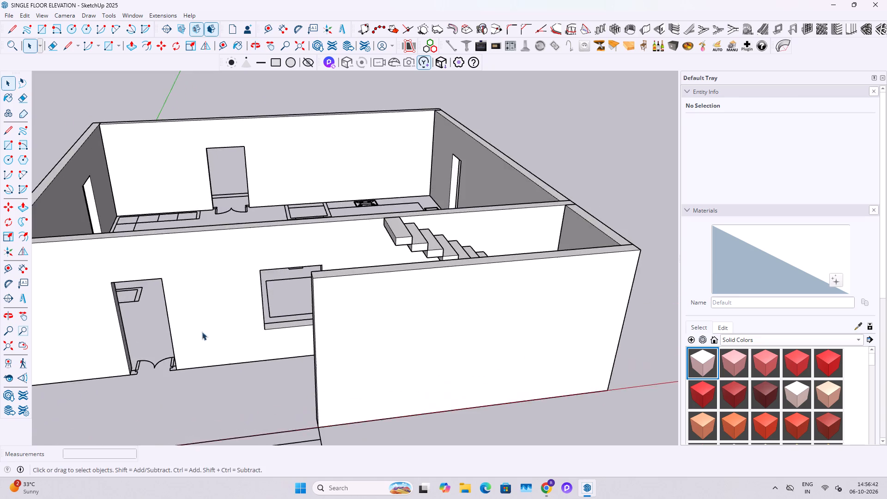
scroll(202, 332, up, 2)
shift+middle_drag(166, 336, 300, 310)
key(ctrl+s)
Switch to Google Chrome and open the 3D Warehouse website in a new tab through a web search.
click(547, 491)
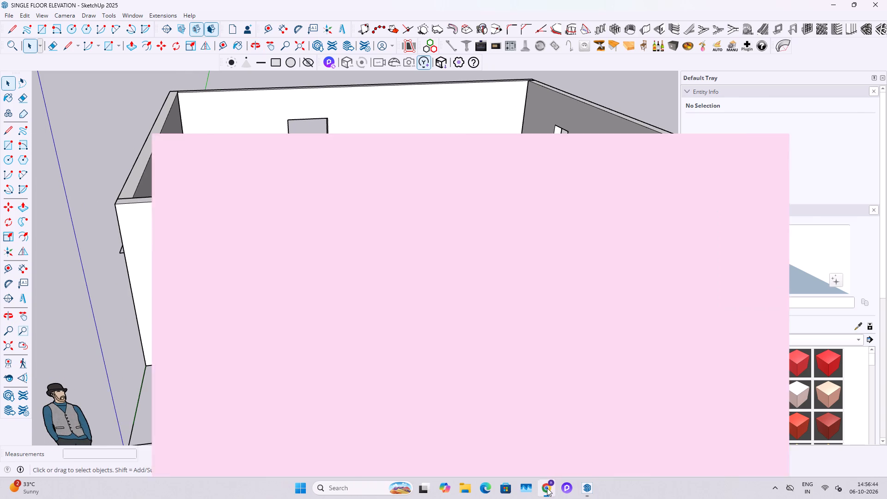
click(100, 6)
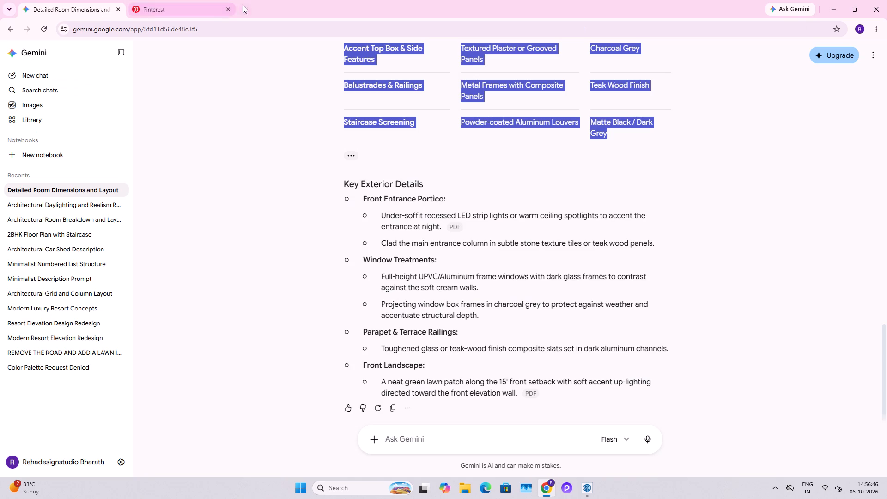
click(249, 9)
click(236, 23)
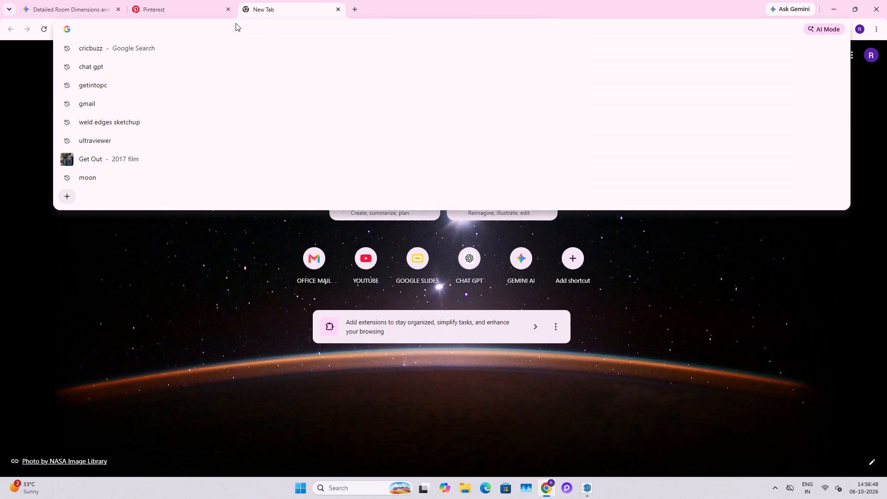
text(3d)
click(133, 43)
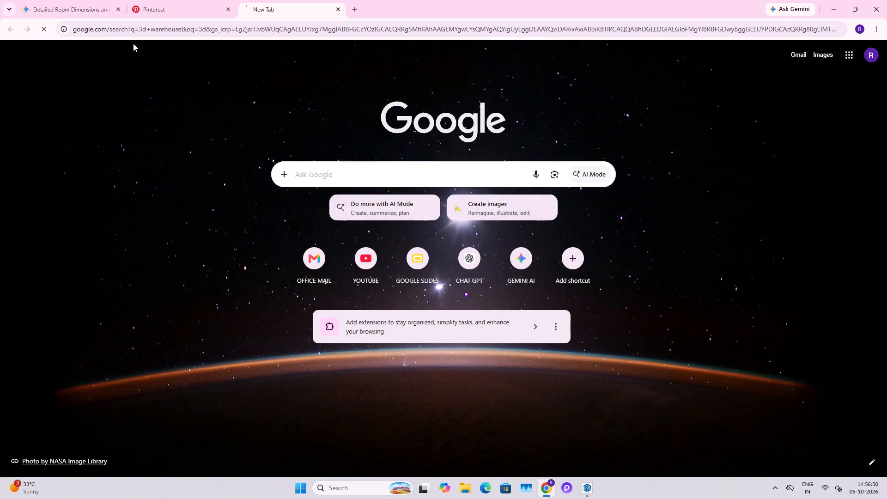
click(169, 138)
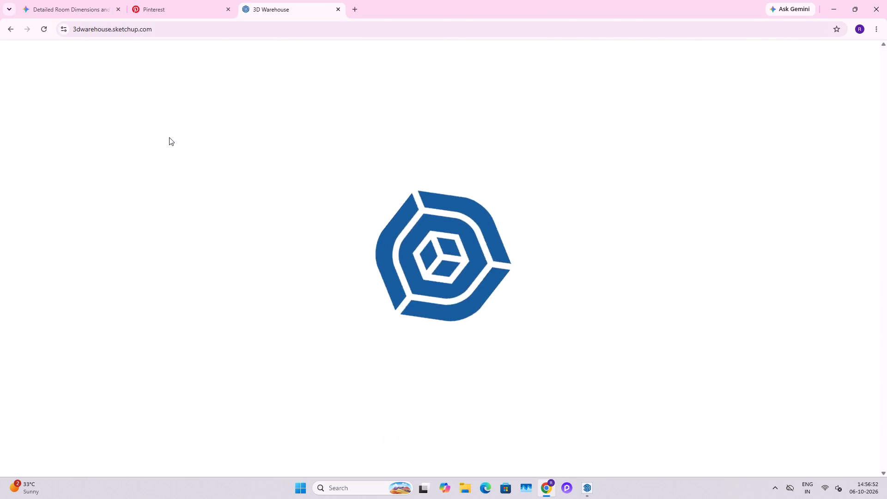
Search the 3D Warehouse models for "door double".
click(349, 197)
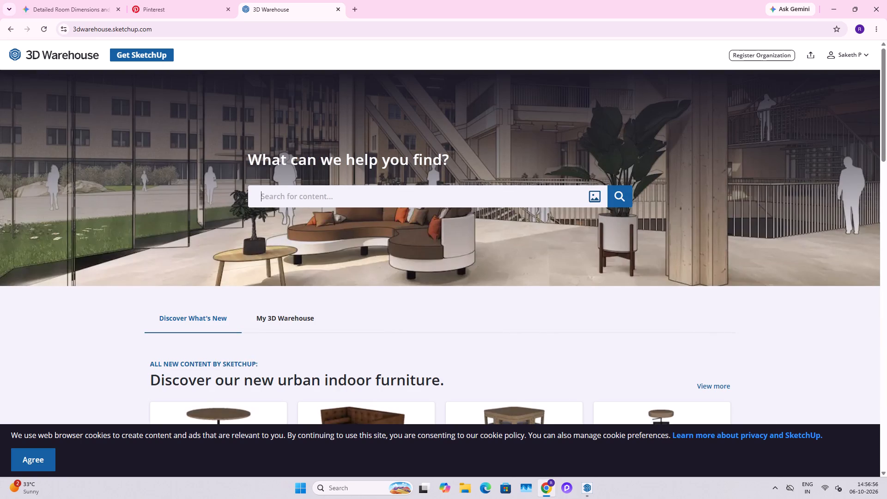
text(dorr)
key(space)
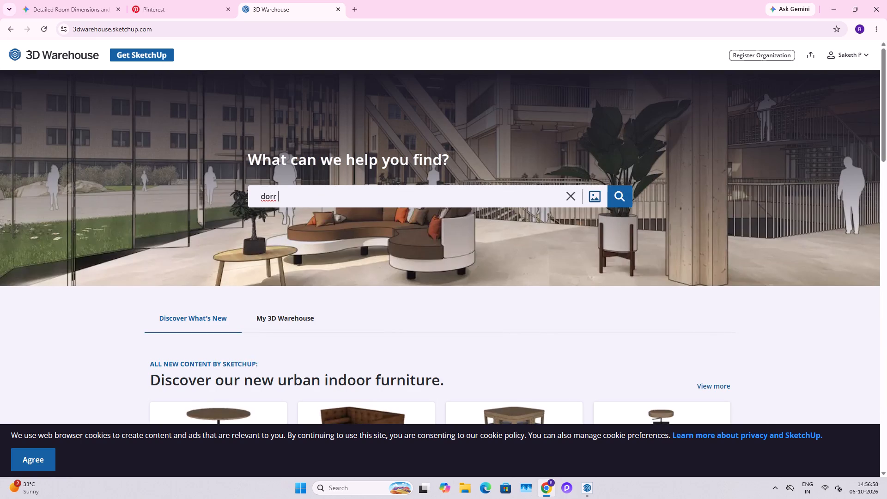
text(double)
key(Return)
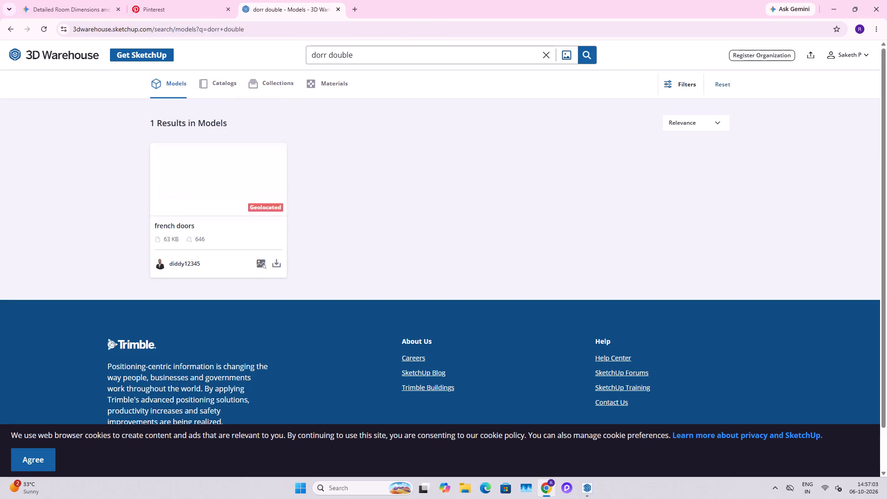
scroll(346, 209, up, 1)
click(328, 55)
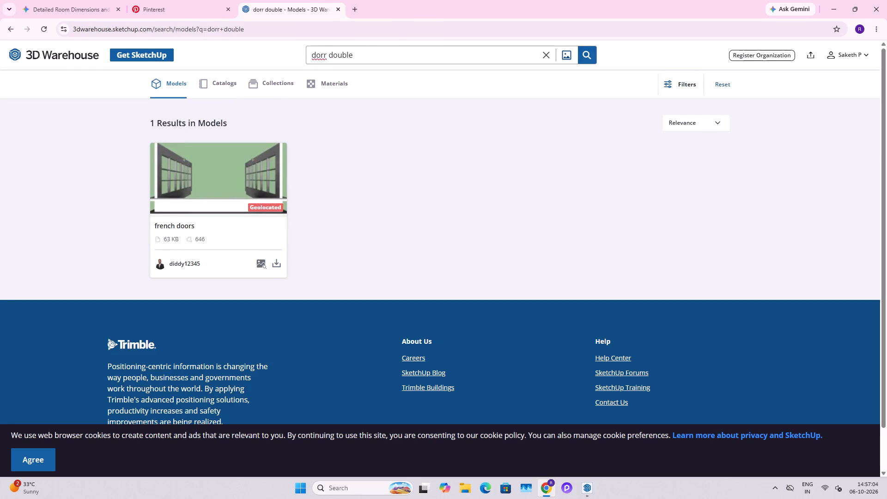
key(BackSpace)
key(BackSpace)
text(or)
key(space)
key(Return)
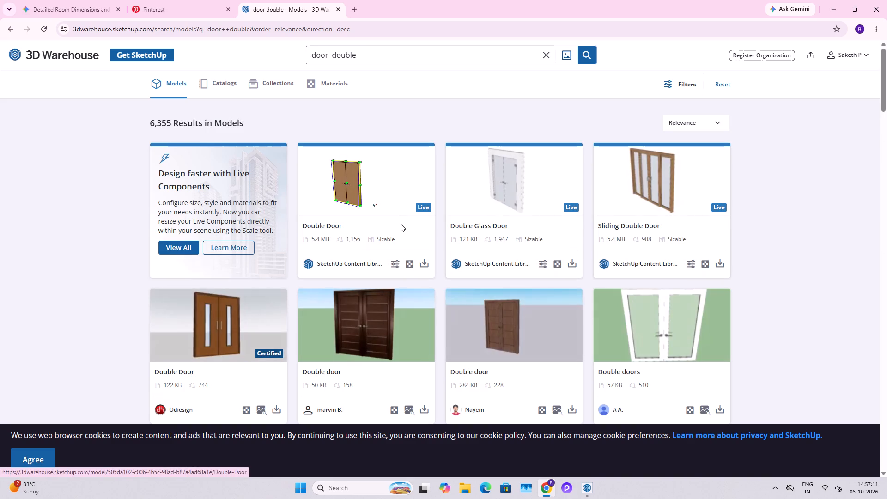
Browse the double door models for one suited to the house entrance, loading more results at the end of the list.
scroll(401, 224, down, 12)
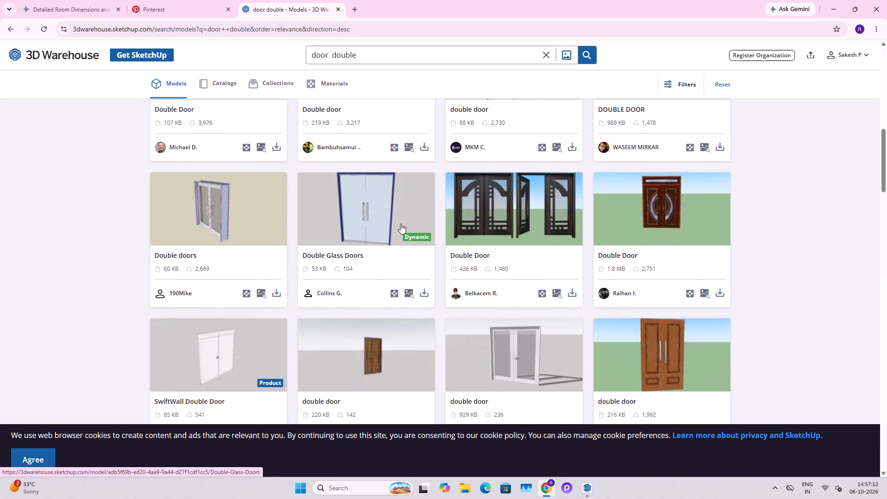
scroll(401, 224, down, 12)
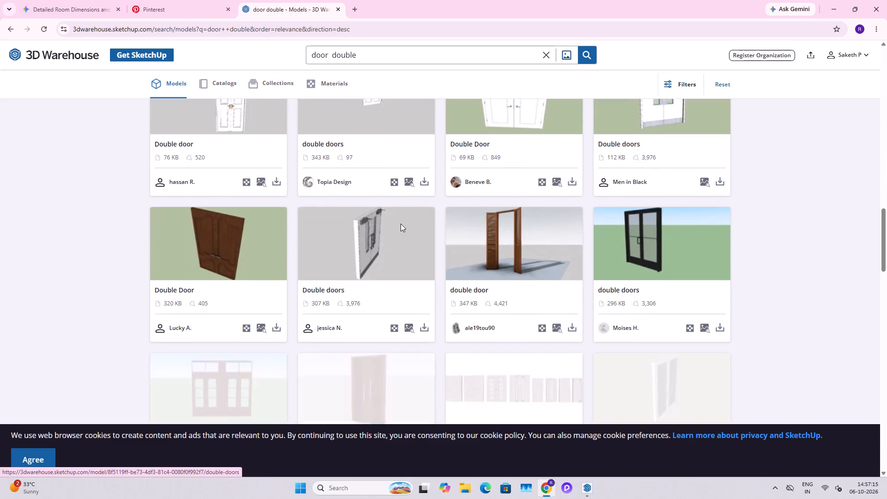
scroll(401, 224, down, 16)
scroll(401, 224, down, 5)
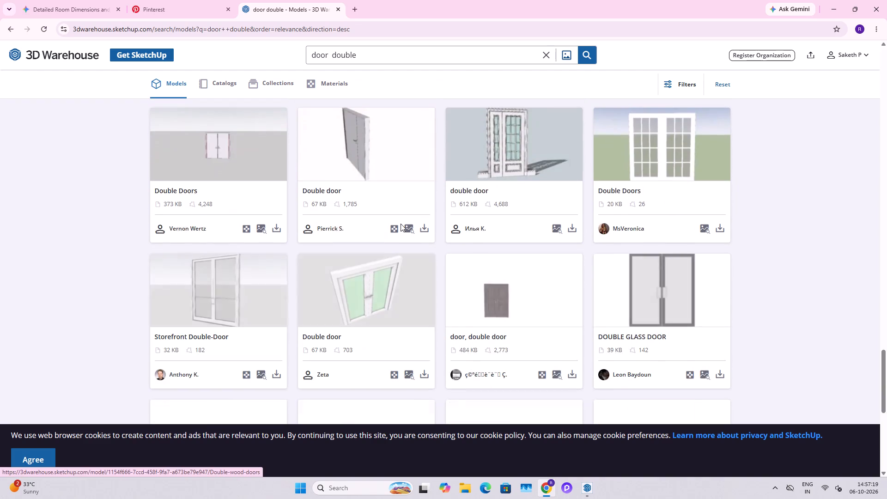
scroll(401, 224, down, 7)
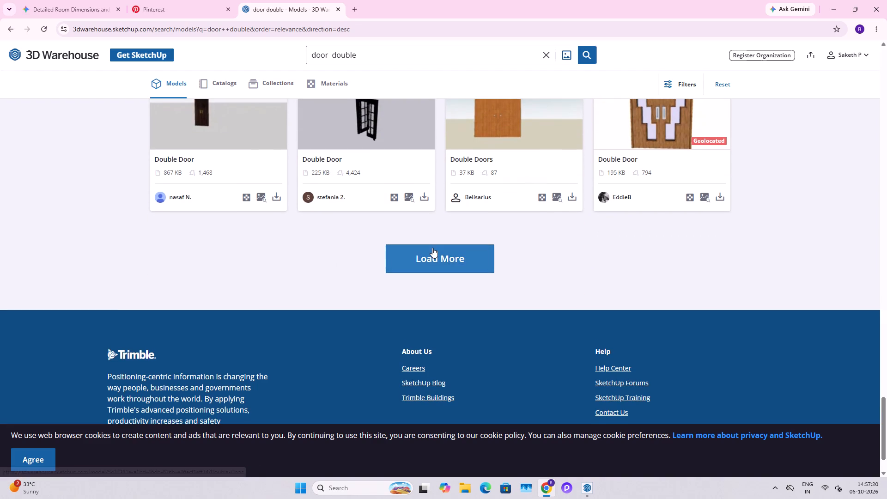
click(434, 255)
scroll(430, 255, up, 3)
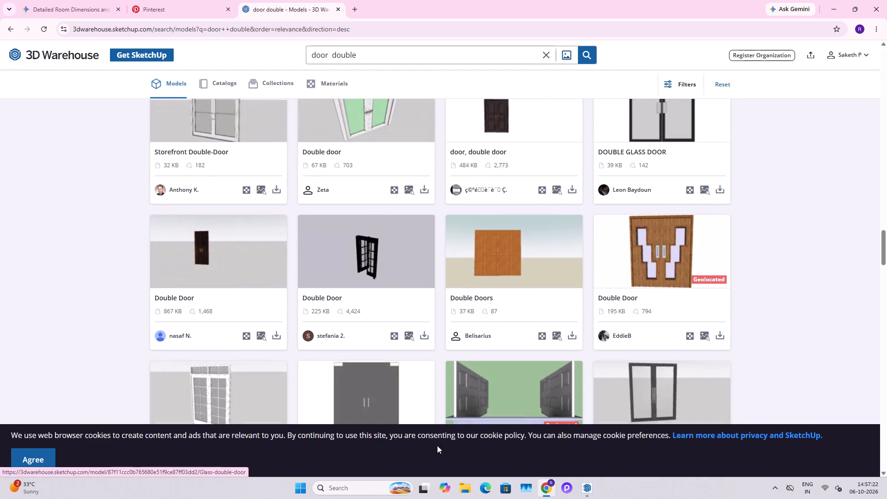
Bring up the overview of open windows and desktops to switch away from the browser.
click(429, 492)
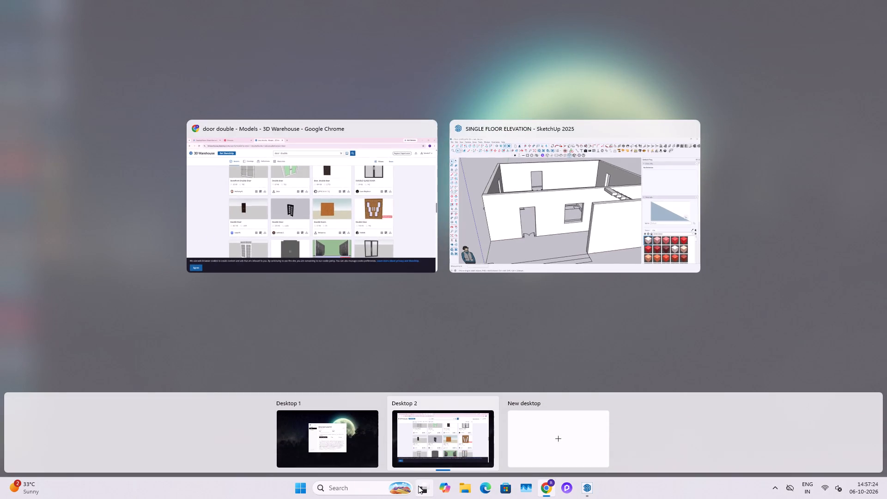
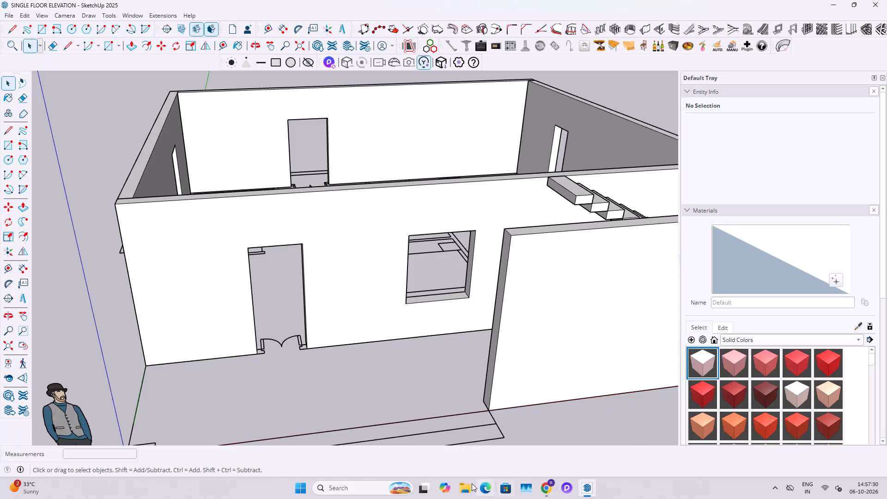
Switch to Google Chrome and look through further double door models in the 3D Warehouse results for the house entrance.
click(555, 485)
scroll(457, 342, down, 2)
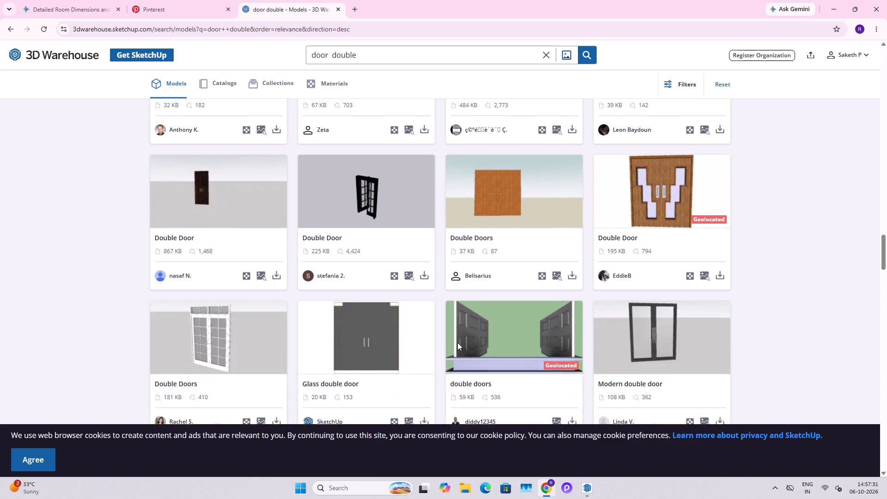
scroll(457, 341, down, 9)
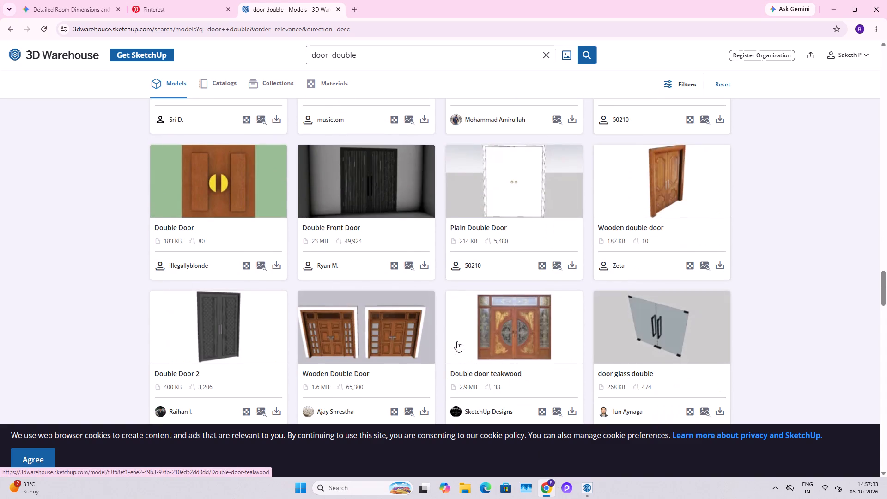
scroll(457, 341, down, 3)
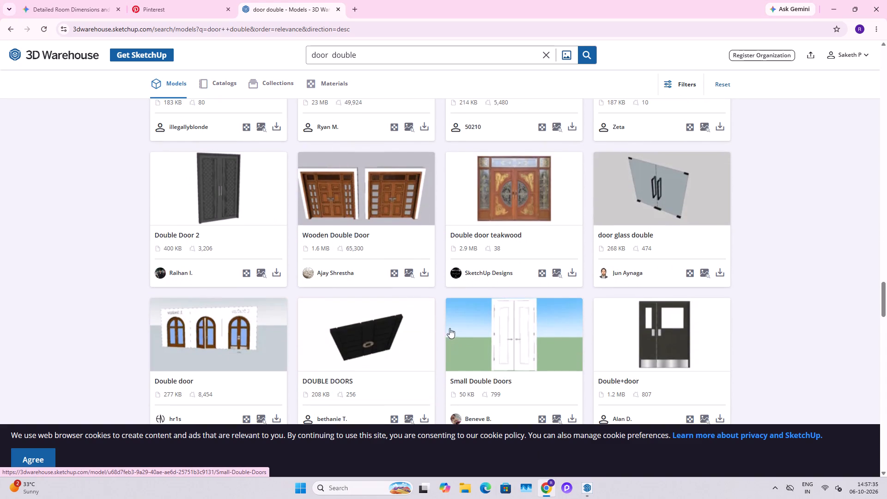
scroll(380, 279, down, 4)
scroll(380, 279, up, 1)
scroll(380, 279, down, 2)
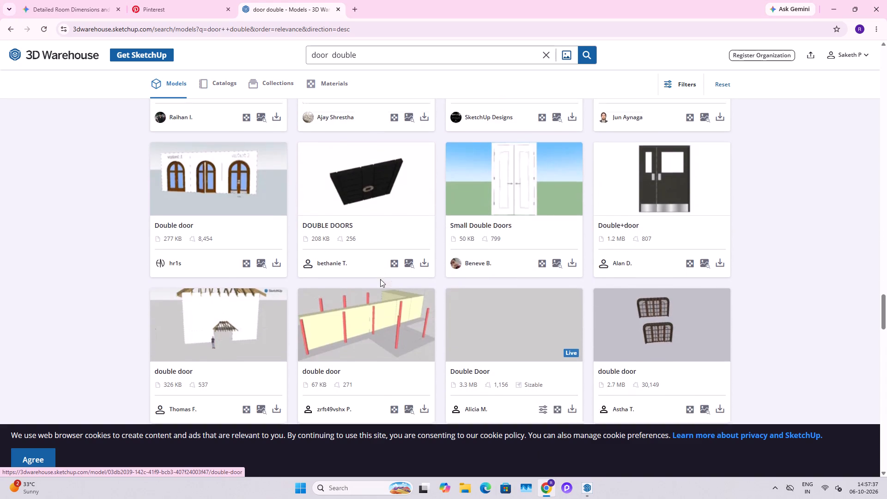
scroll(380, 279, down, 9)
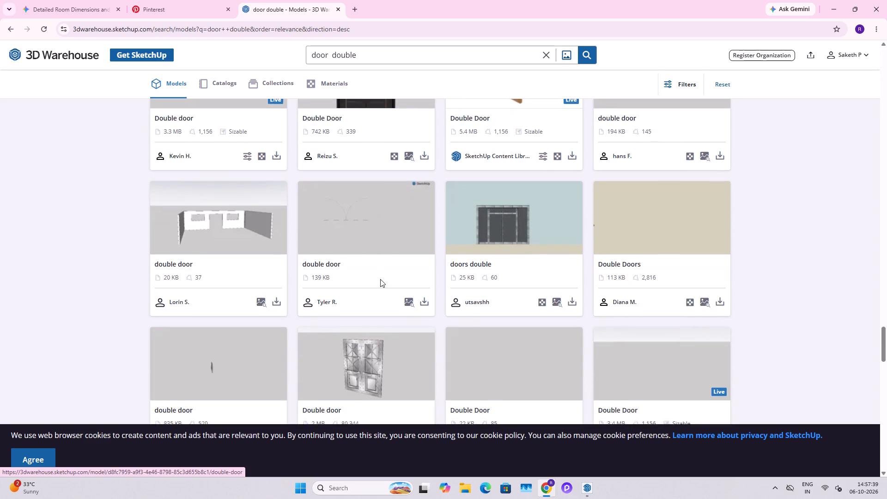
scroll(380, 279, down, 2)
scroll(380, 279, up, 17)
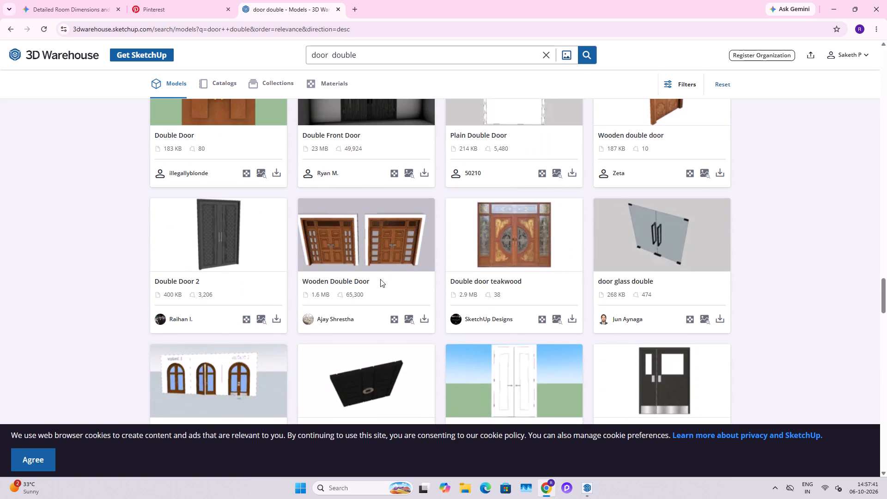
Download the 1.6 MB "Wooden Double Door" model as a SketchUp file named Main+Door into the Downloads folder.
click(429, 319)
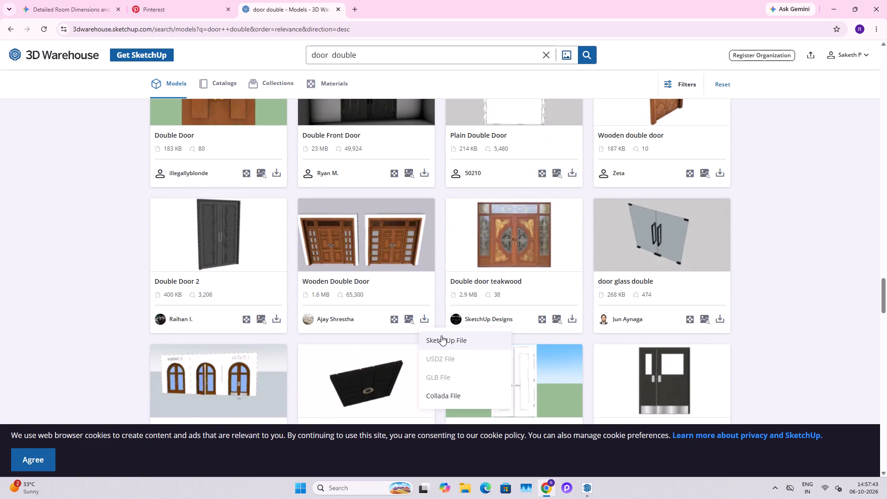
click(441, 337)
scroll(355, 253, down, 5)
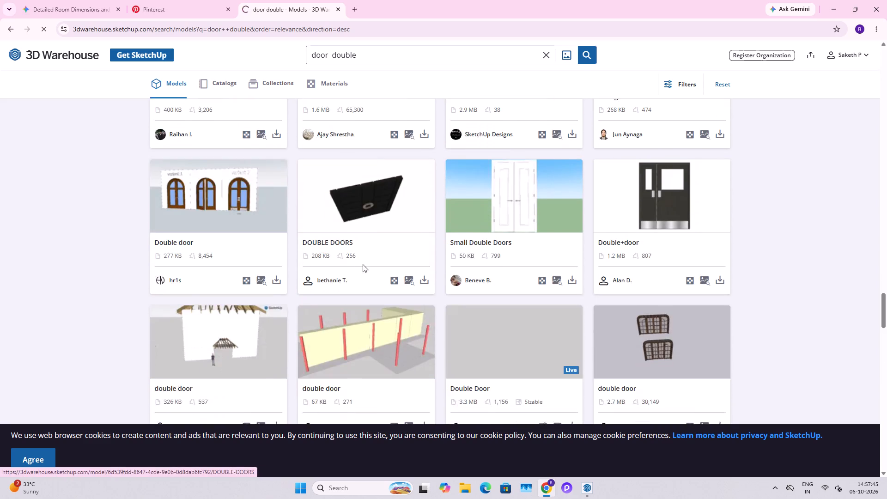
scroll(363, 264, down, 13)
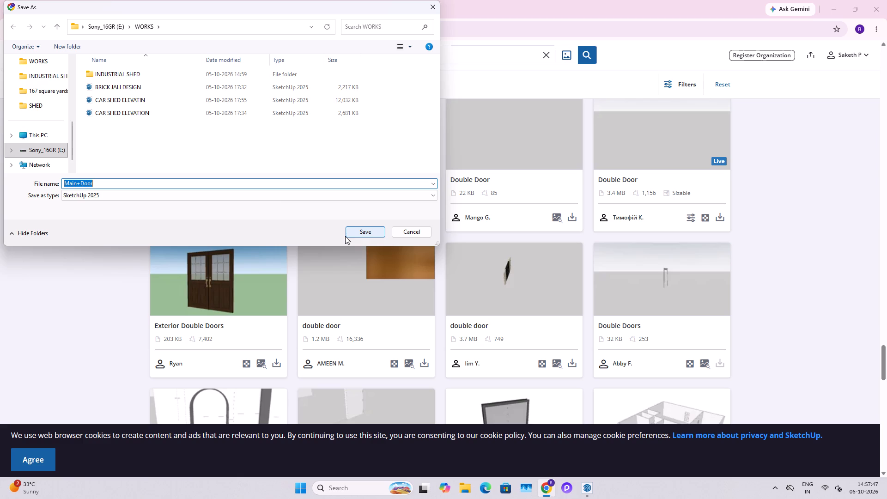
scroll(55, 118, up, 2)
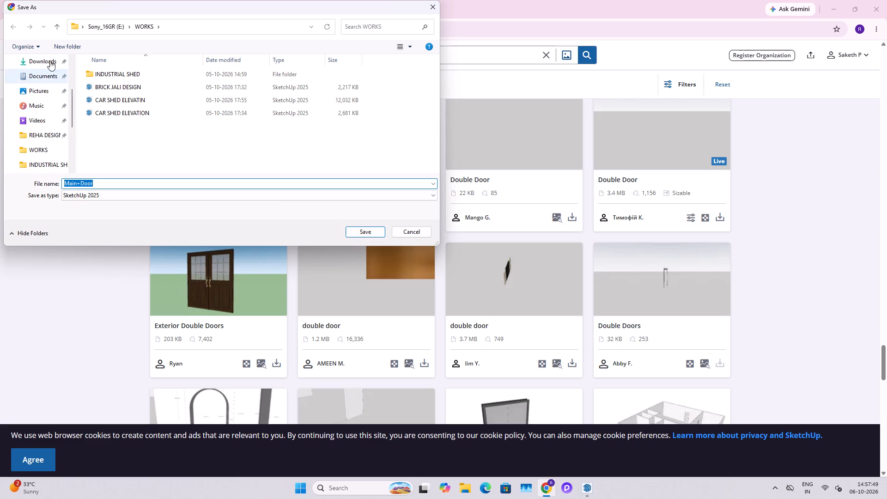
click(49, 58)
click(365, 231)
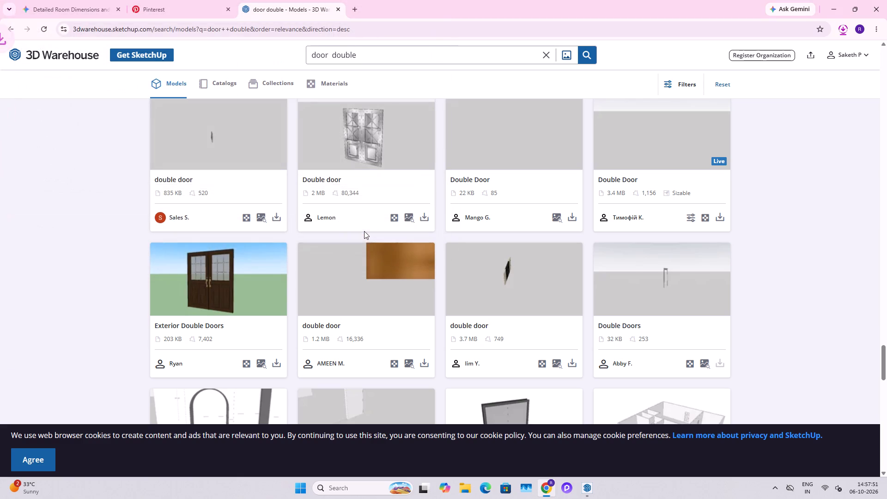
Look through the remaining double door models, loading more results at the end of the list.
scroll(455, 272, down, 12)
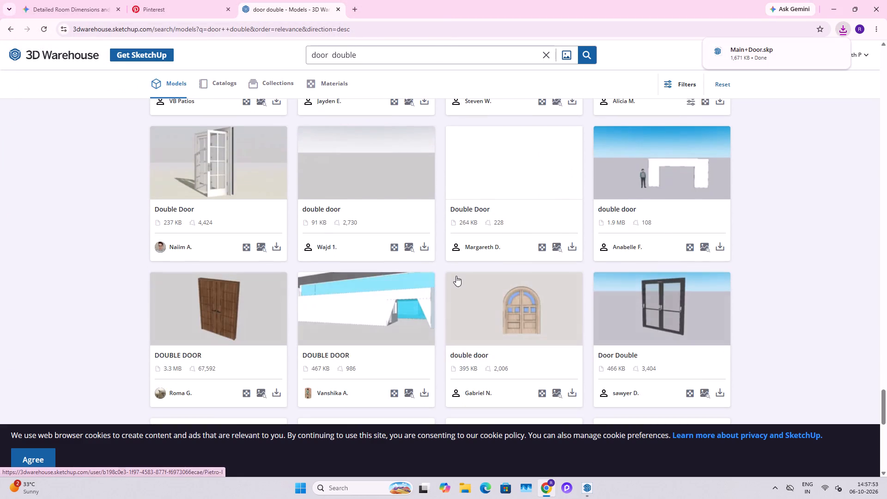
scroll(456, 276, down, 9)
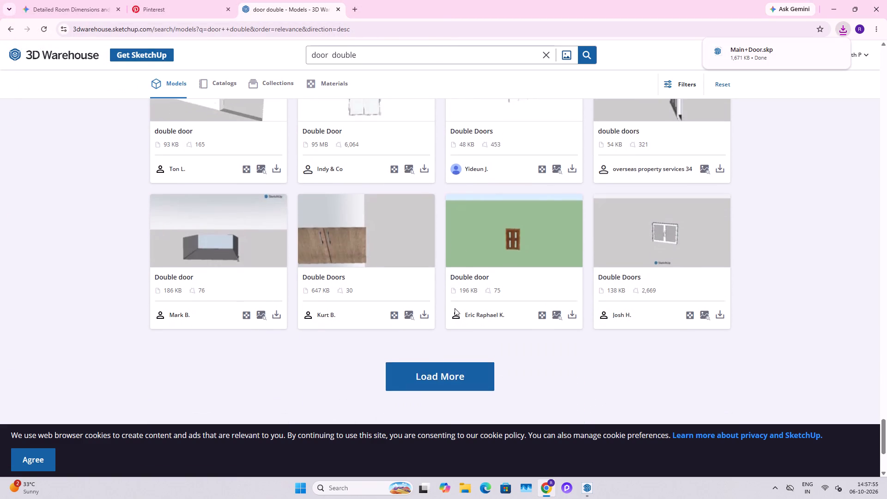
click(449, 338)
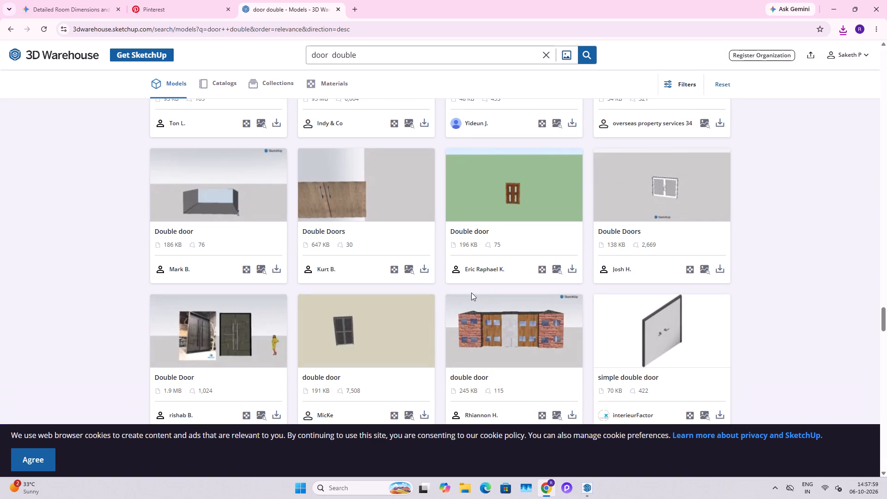
scroll(468, 292, down, 5)
scroll(577, 221, up, 9)
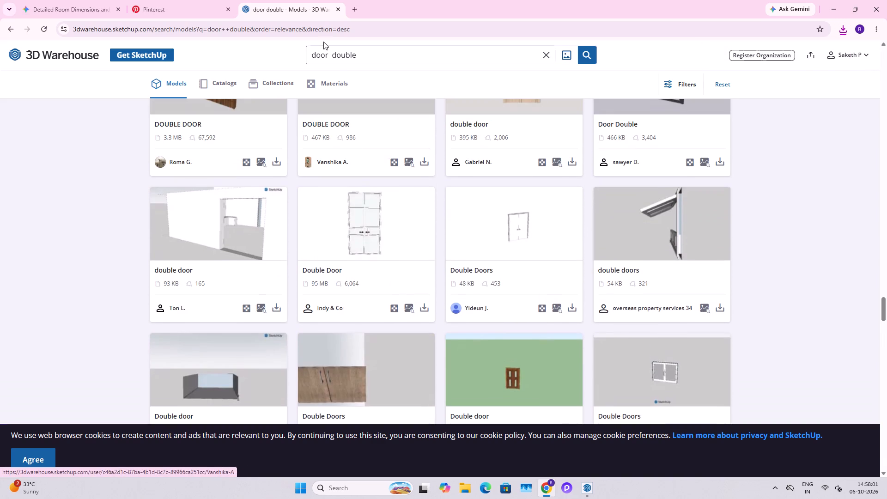
Search the 3D Warehouse models for "window" and go to the first results.
drag(362, 57, 260, 73)
text(window)
key(Return)
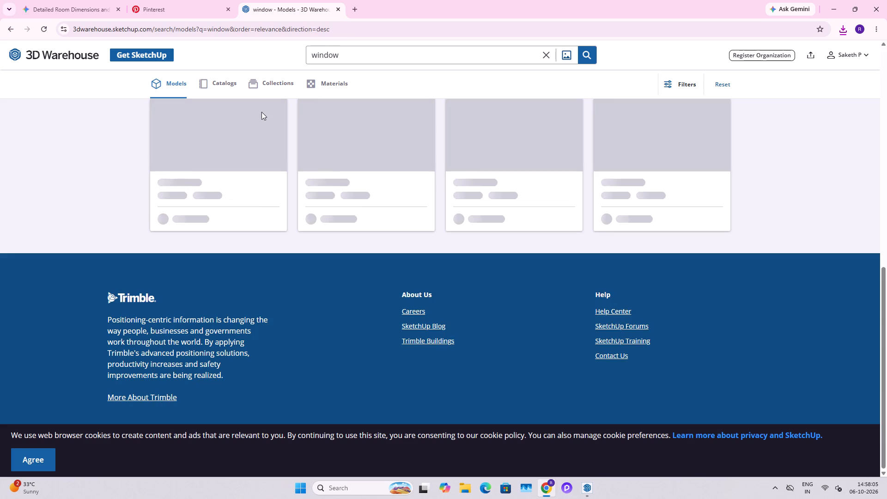
scroll(310, 211, up, 9)
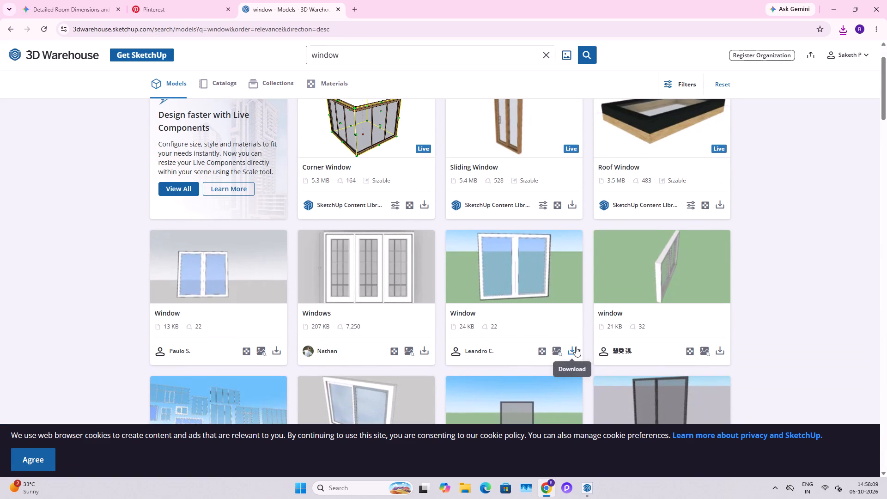
Try to download the 24 KB white two-pane Window model, skip the unlock video and decline the subscription offer.
click(576, 347)
click(580, 370)
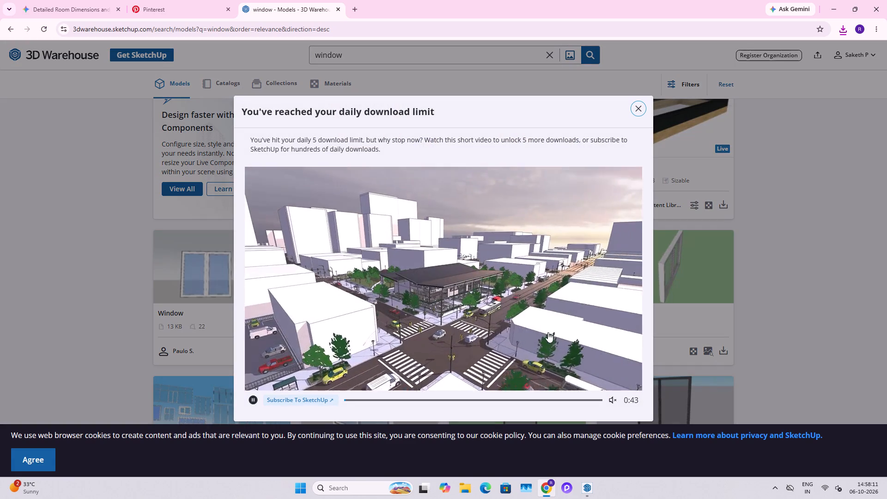
scroll(498, 302, down, 4)
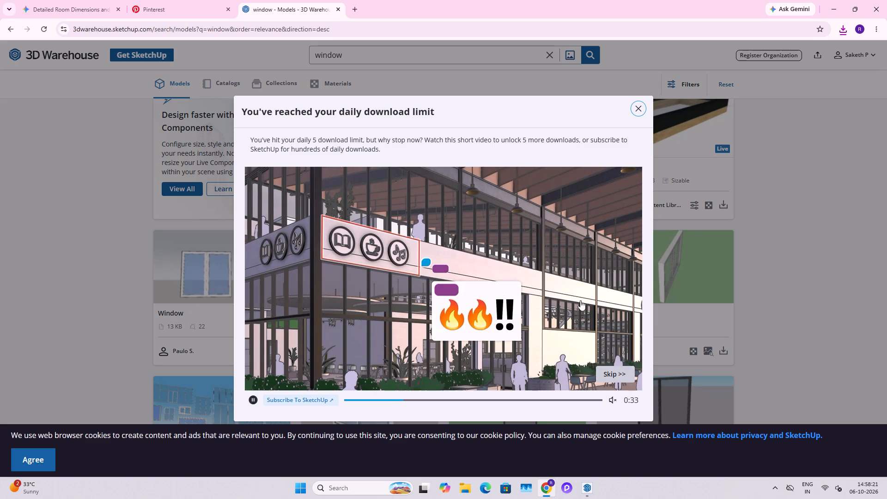
click(622, 373)
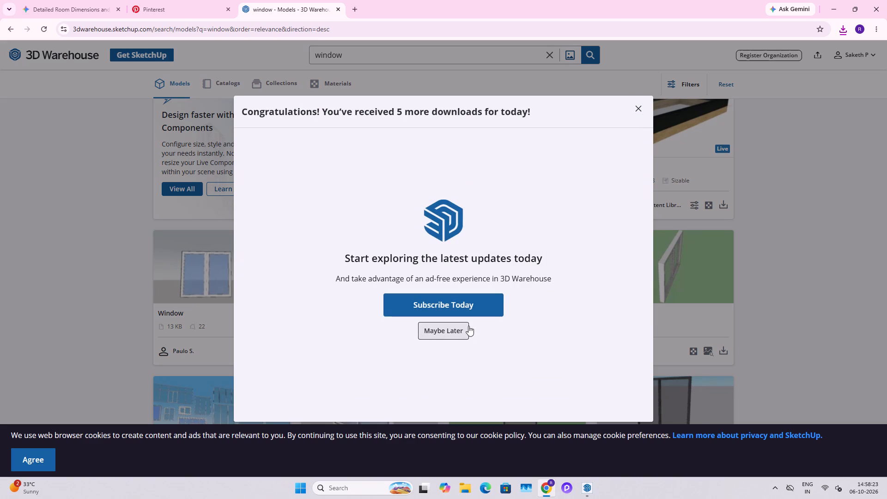
click(468, 326)
Insert the downloaded Main+Door.skp into the SketchUp house model and place it in the open area beside the house.
click(835, 28)
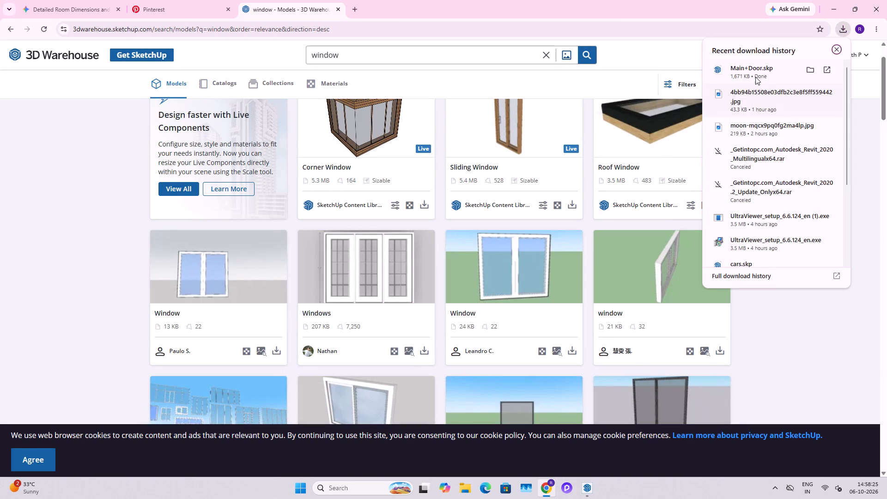
drag(755, 77, 593, 489)
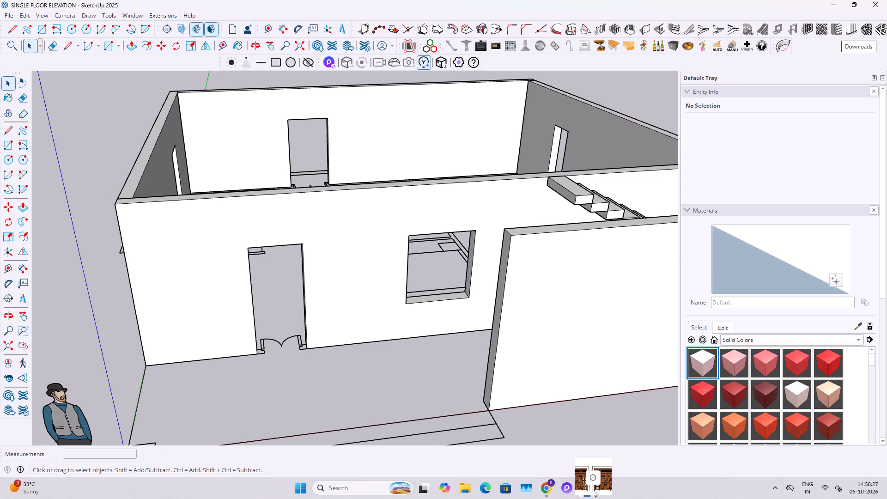
drag(593, 489, 415, 387)
scroll(417, 343, down, 2)
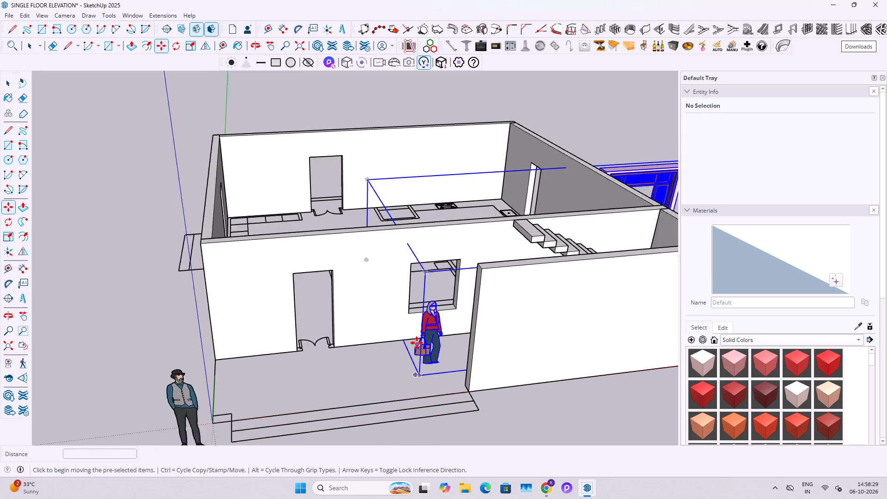
scroll(417, 343, down, 6)
click(419, 344)
shift+middle_drag(509, 394, 394, 379)
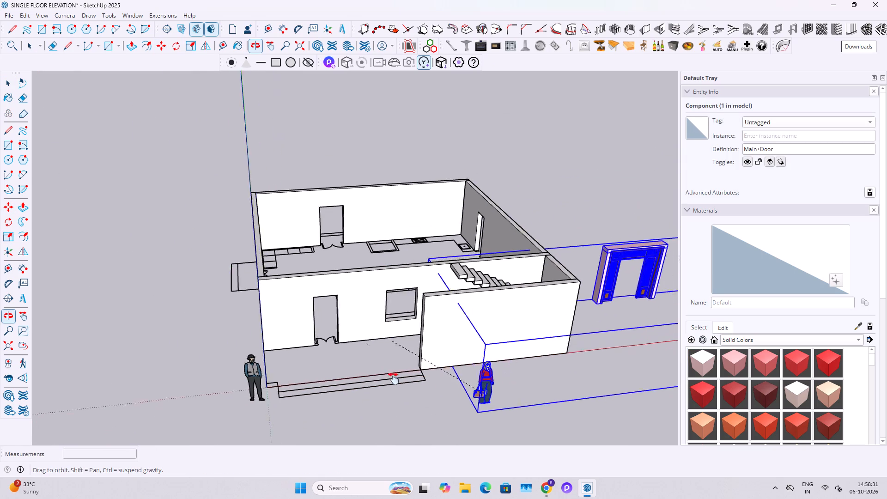
shift+middle_drag(394, 379, 244, 360)
click(365, 372)
key(v)
key(space)
click(516, 335)
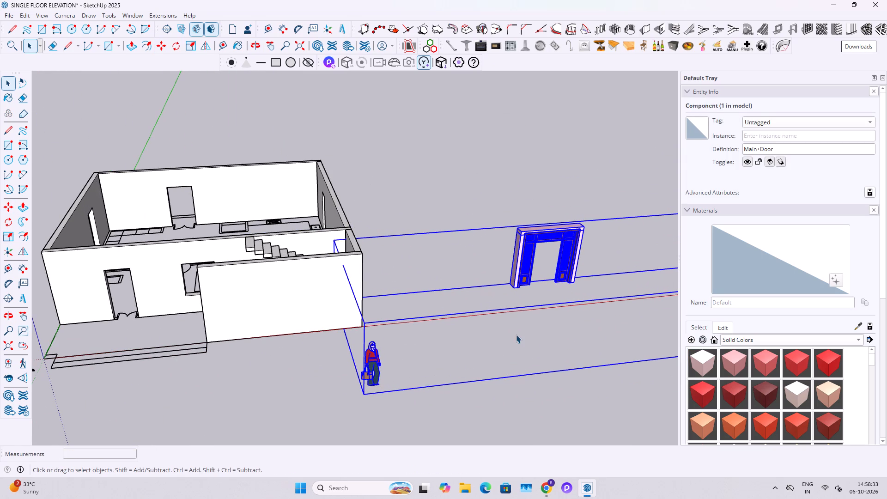
Inside the Main+Door component, delete the open door frame that stands apart from the two complete double doors.
scroll(545, 266, up, 8)
middle_drag(530, 219, 377, 200)
middle_drag(358, 208, 77, 256)
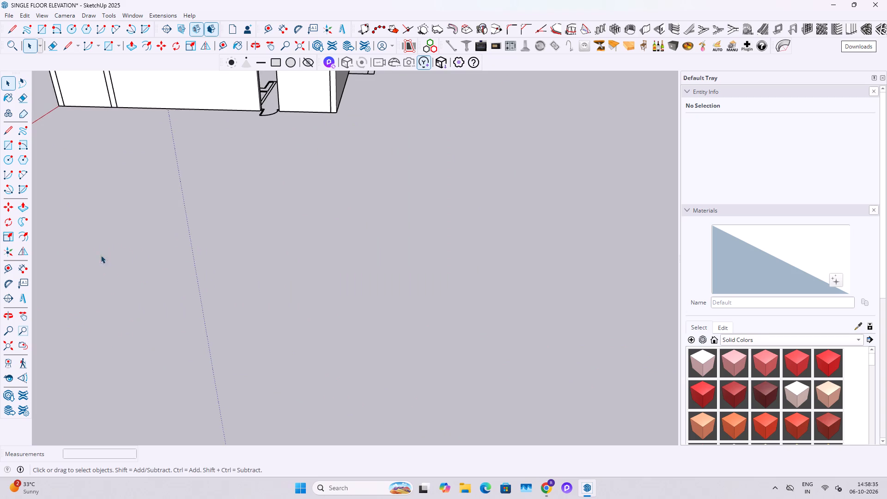
shift+middle_drag(136, 243, 356, 362)
middle_drag(261, 310, 145, 292)
scroll(182, 276, up, 12)
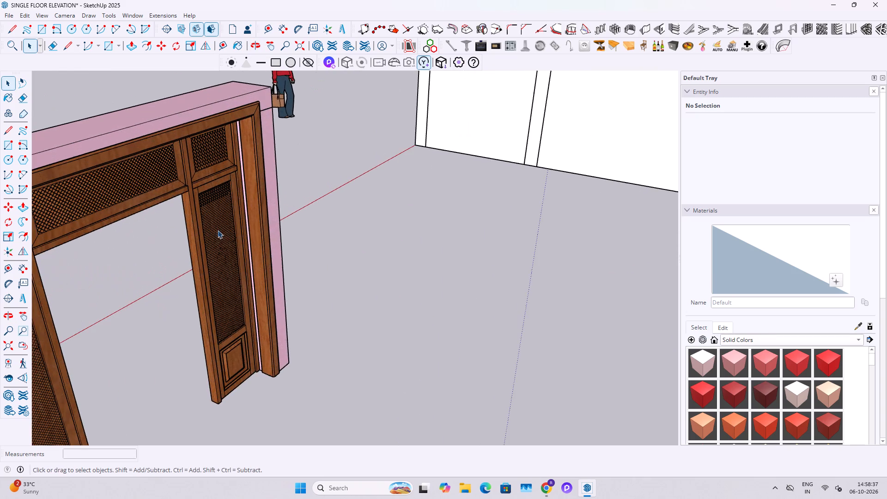
scroll(215, 232, down, 8)
middle_drag(208, 249, 510, 255)
scroll(403, 272, down, 15)
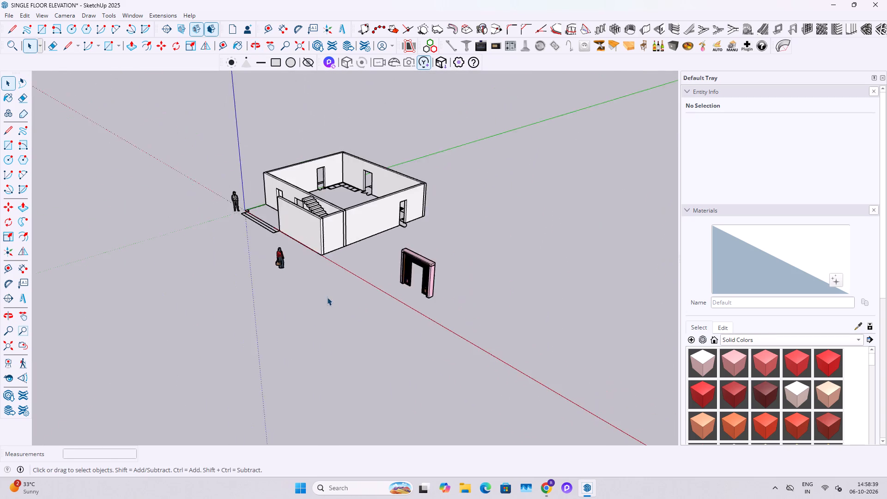
scroll(327, 297, down, 5)
middle_drag(390, 299, 492, 261)
shift+middle_drag(541, 288, 485, 287)
double_click(358, 252)
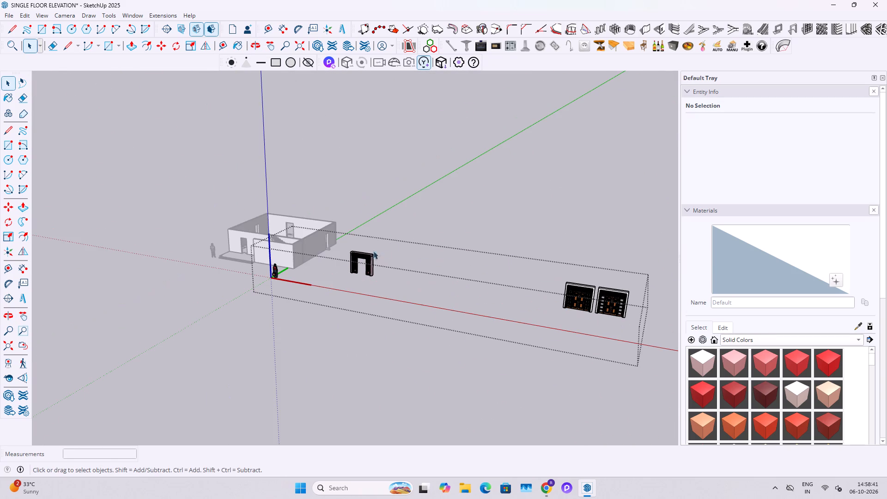
drag(390, 243, 328, 286)
key(Delete)
Delete the woman scale figure from inside the Main+Door component and leave component editing.
scroll(260, 285, up, 9)
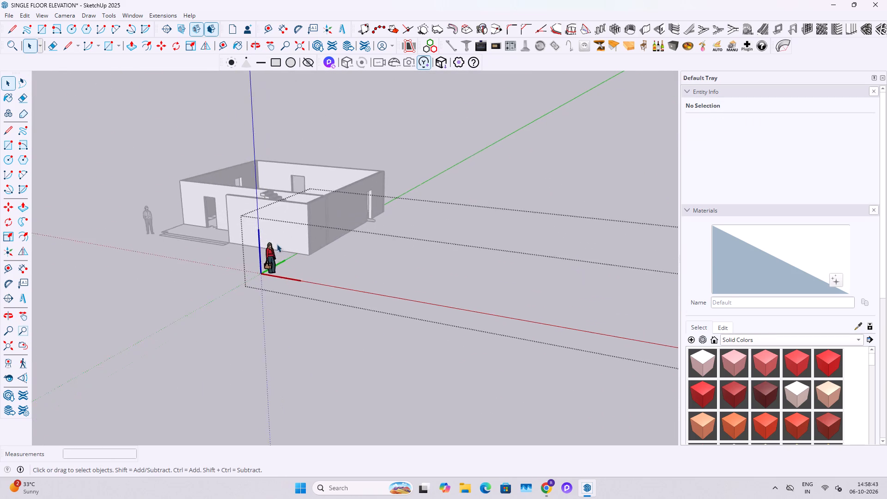
scroll(277, 244, up, 11)
click(272, 258)
key(Delete)
scroll(224, 279, down, 6)
key(Escape)
Examine the two remaining wooden double doors up close, including how the handles are grouped within the first door.
scroll(303, 293, down, 3)
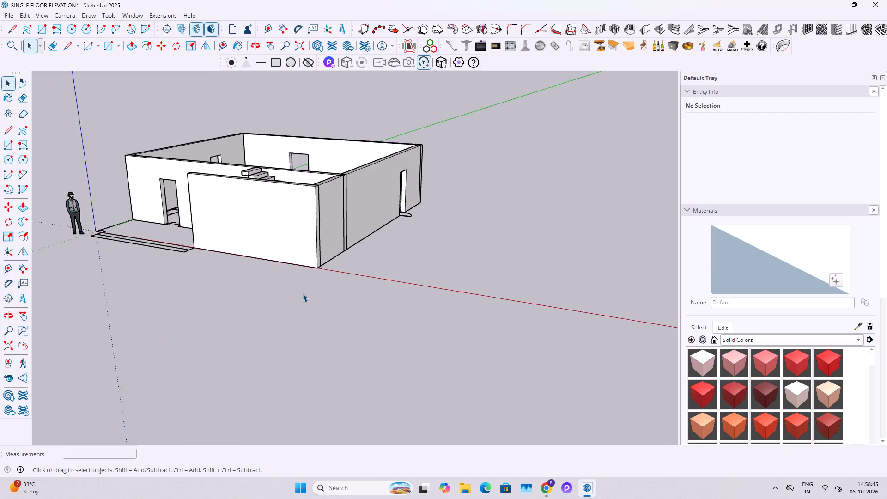
scroll(303, 293, down, 4)
shift+middle_drag(437, 314, 259, 325)
scroll(553, 336, up, 4)
shift+middle_drag(577, 347, 241, 299)
scroll(580, 377, up, 7)
middle_drag(615, 380, 632, 377)
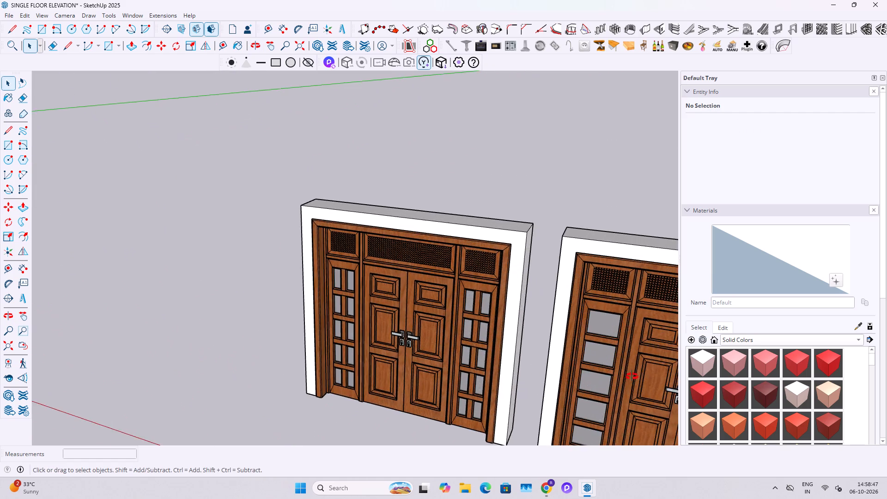
middle_drag(632, 377, 689, 368)
scroll(321, 373, up, 5)
shift+middle_drag(365, 374, 290, 323)
scroll(322, 317, down, 4)
double_click(359, 317)
click(358, 282)
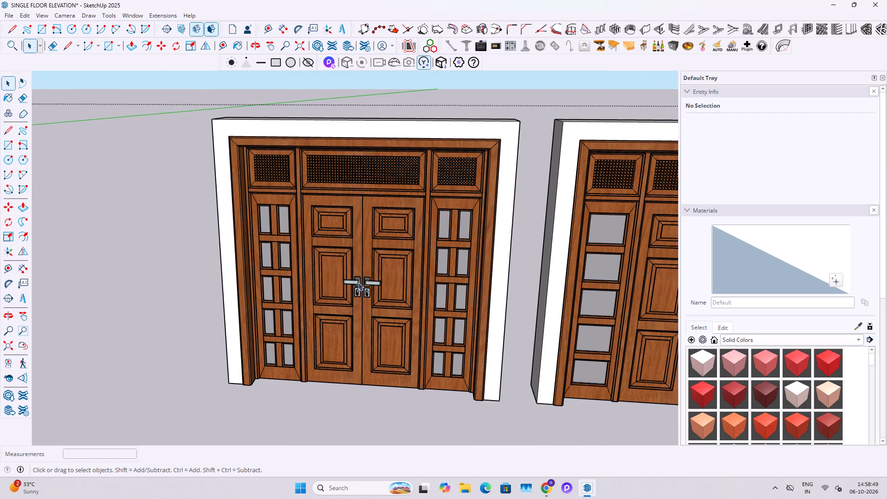
double_click(366, 278)
click(372, 265)
double_click(353, 279)
click(350, 281)
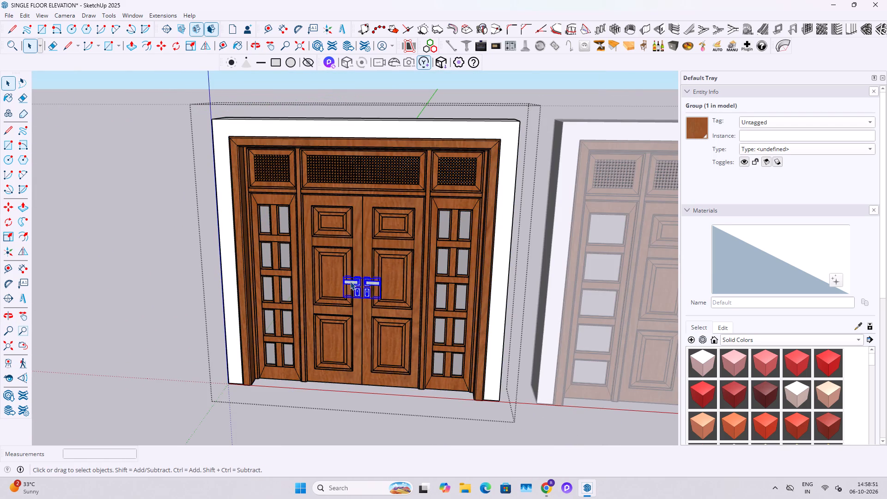
key(Escape)
key(Escape)
scroll(214, 305, down, 10)
key(Escape)
key(Escape)
key(Escape)
Delete the entire Main+Door component with its two wooden double doors from the model.
click(396, 268)
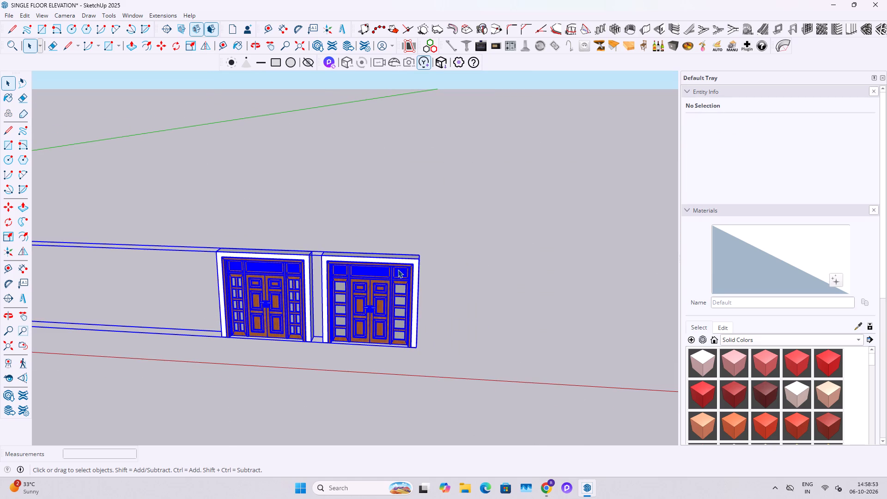
key(Delete)
In Chrome, close the 3D Warehouse image search and download the 107 KB white-framed two-panel window as Group_78 into Downloads.
click(538, 482)
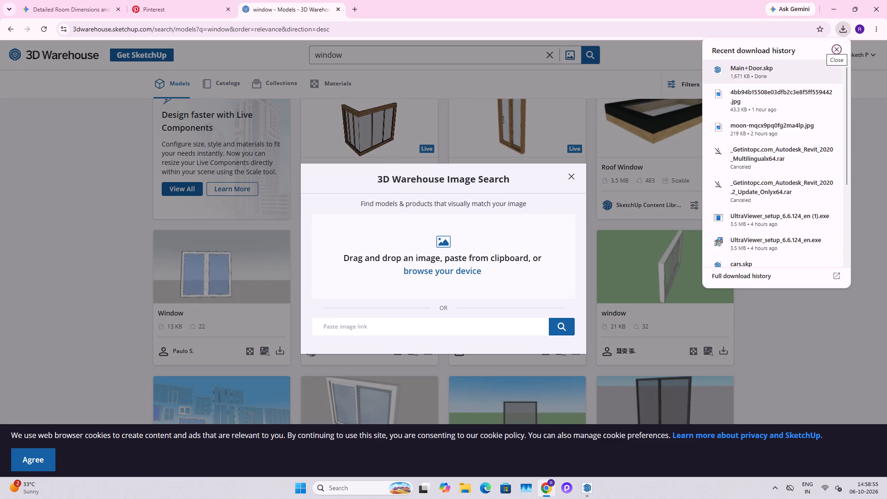
click(575, 176)
click(566, 342)
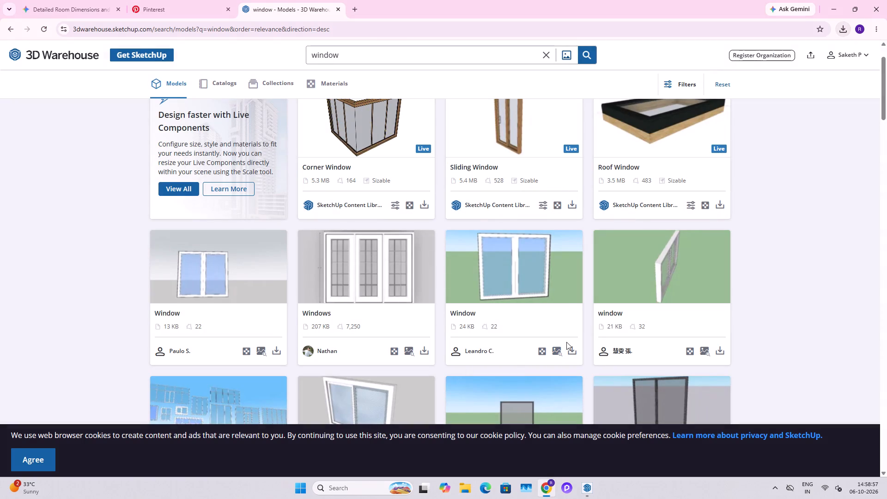
scroll(420, 281, down, 4)
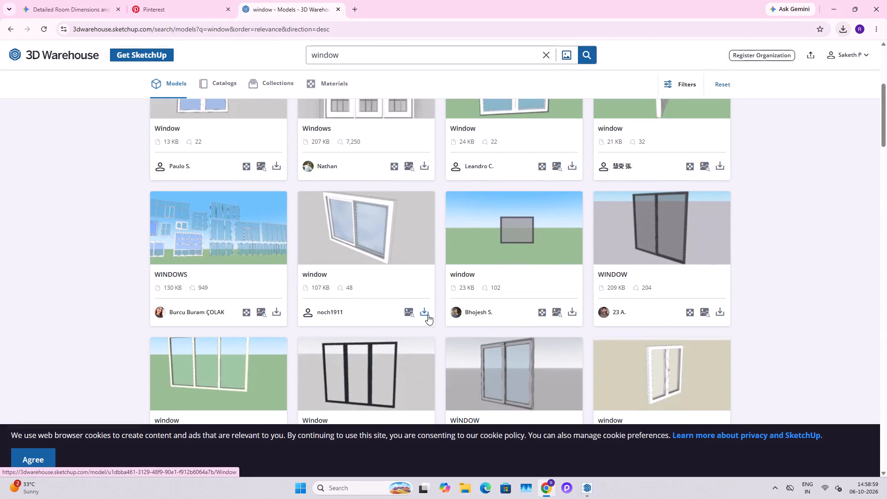
click(429, 309)
click(442, 333)
scroll(495, 290, down, 4)
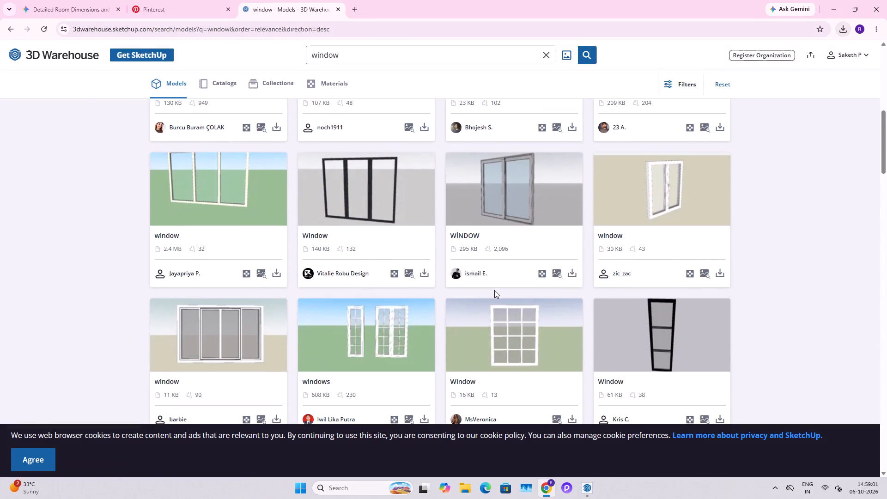
scroll(494, 290, down, 3)
scroll(494, 290, up, 3)
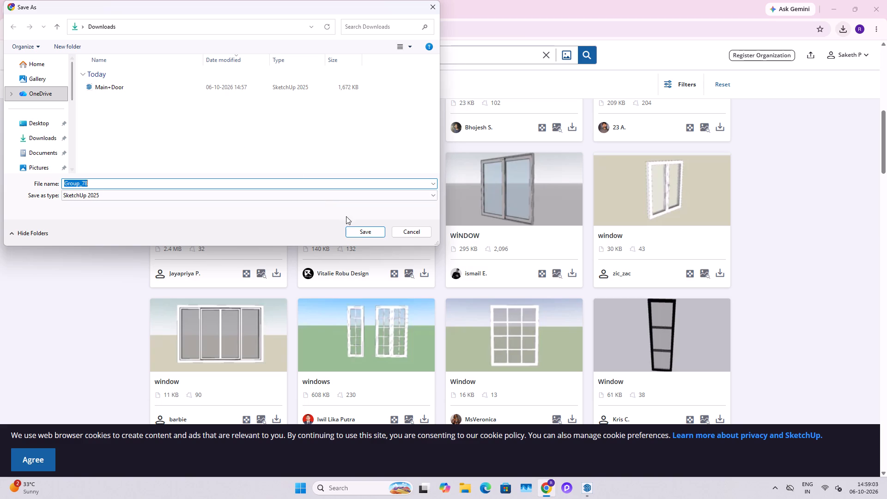
click(358, 230)
Search 3D Warehouse for "door" models.
scroll(379, 290, down, 8)
scroll(378, 291, up, 9)
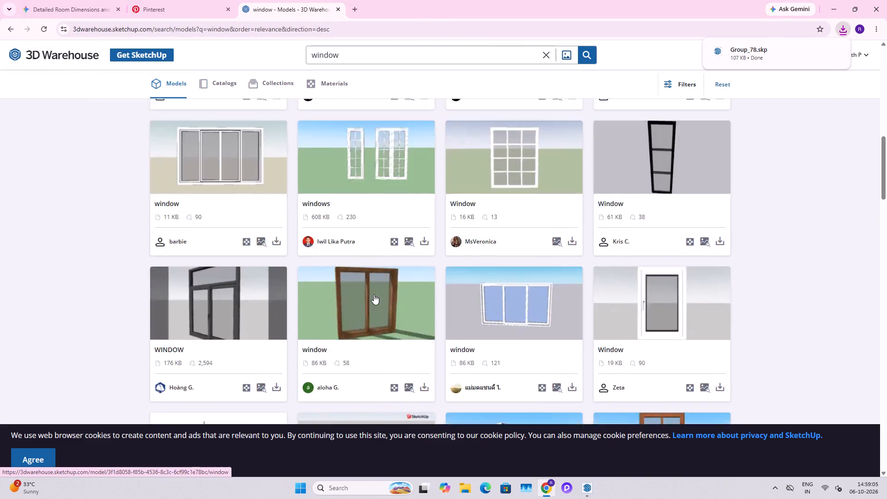
scroll(374, 294, up, 1)
drag(348, 65, 336, 64)
drag(359, 58, 283, 61)
text(door)
key(Return)
Download the 3.7 MB "doors" model, a slatted brown wooden door, from the results as Group6_1+(1) into Downloads.
scroll(325, 217, up, 3)
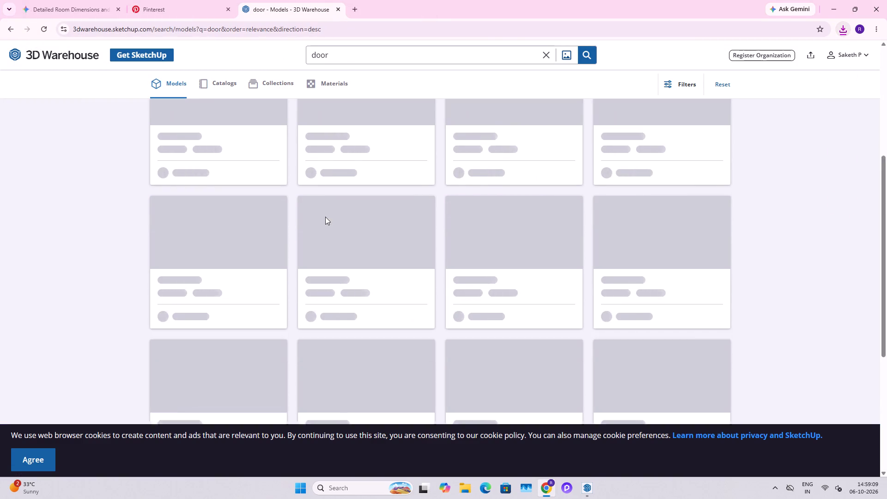
scroll(325, 217, up, 1)
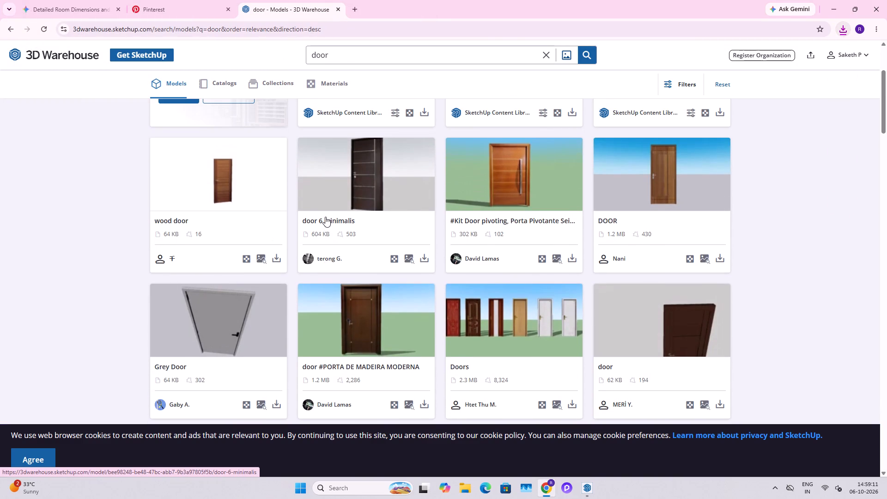
scroll(326, 217, down, 1)
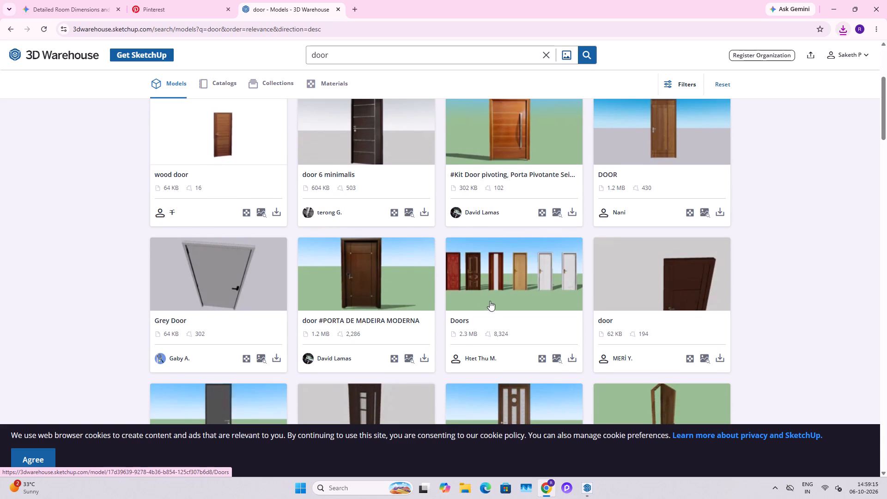
scroll(490, 301, down, 8)
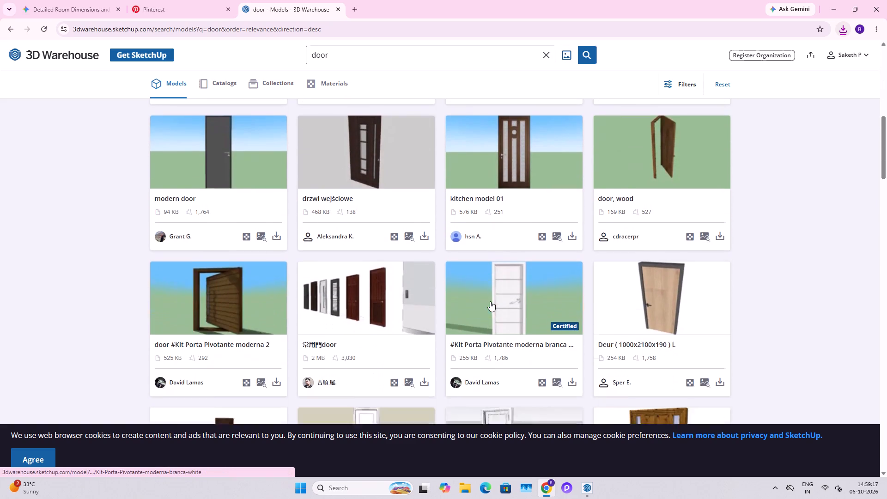
scroll(490, 301, down, 5)
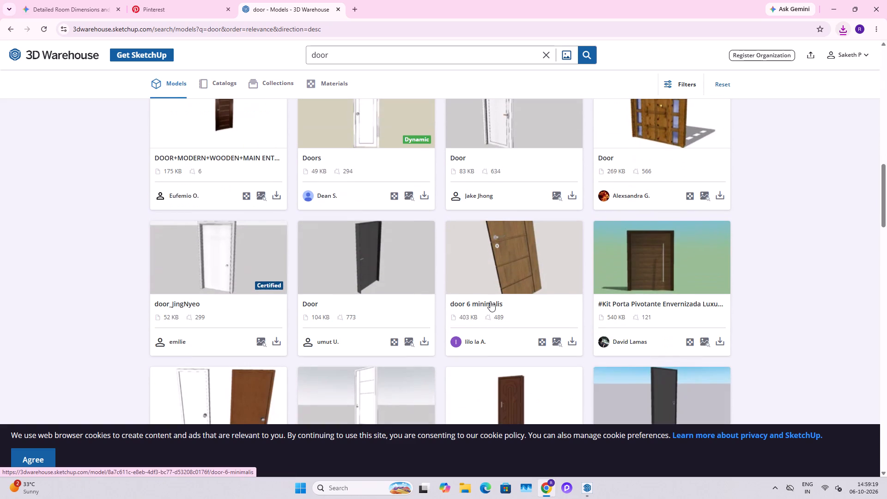
scroll(490, 301, down, 8)
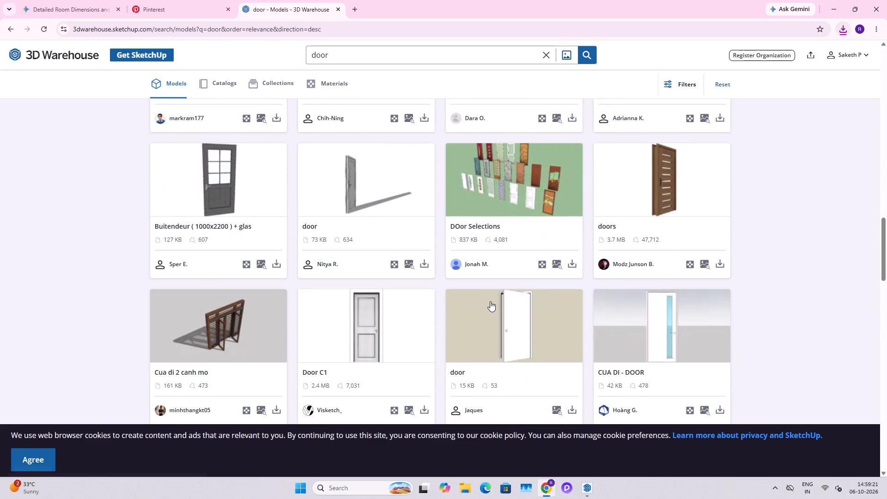
scroll(490, 301, down, 3)
scroll(490, 301, up, 5)
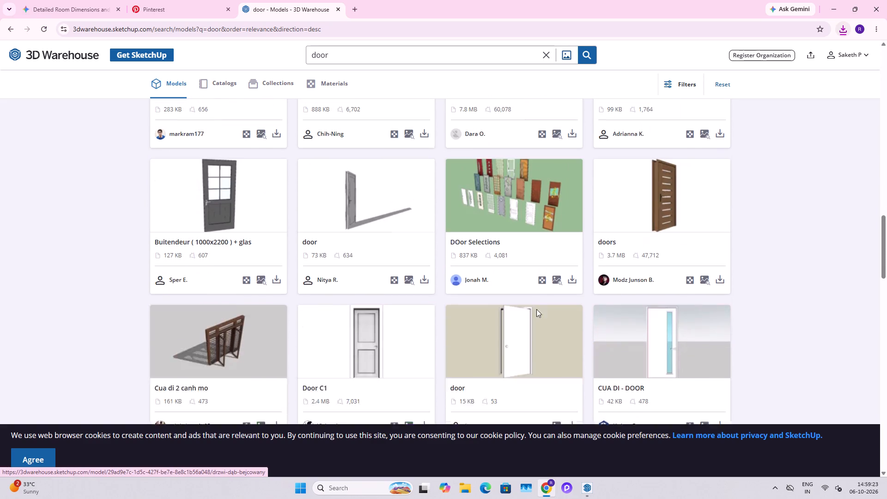
click(723, 355)
click(723, 373)
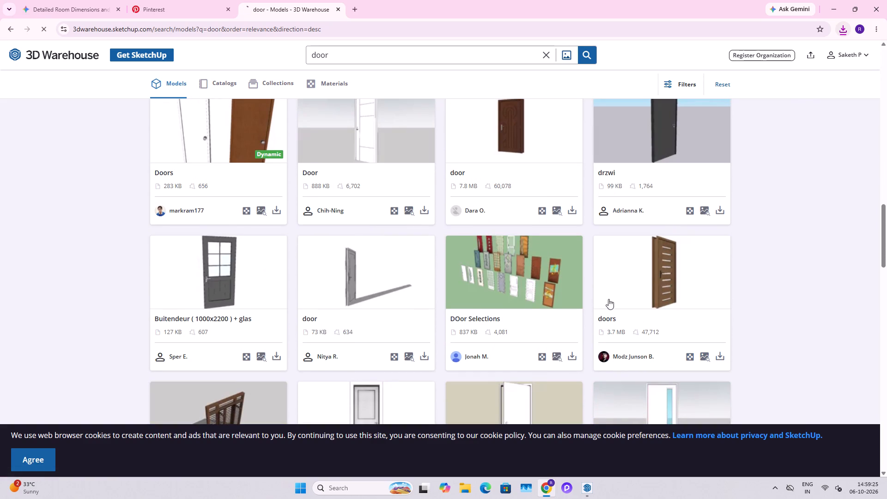
scroll(608, 299, down, 12)
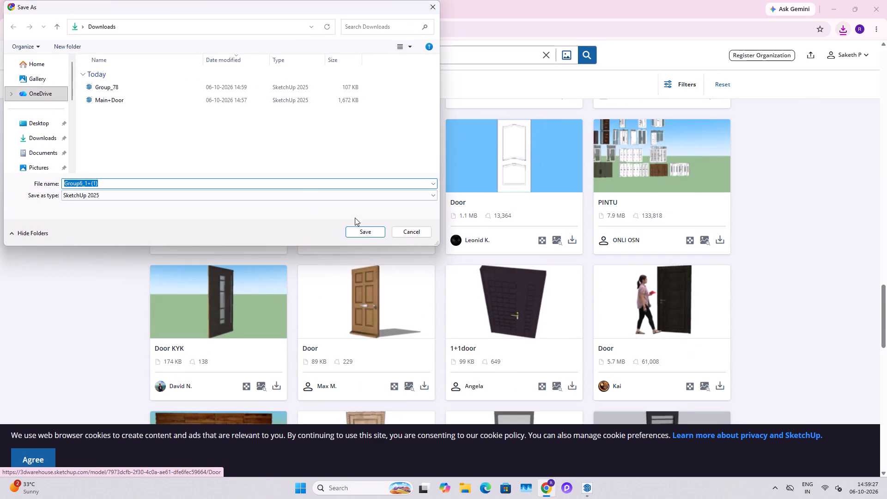
click(370, 231)
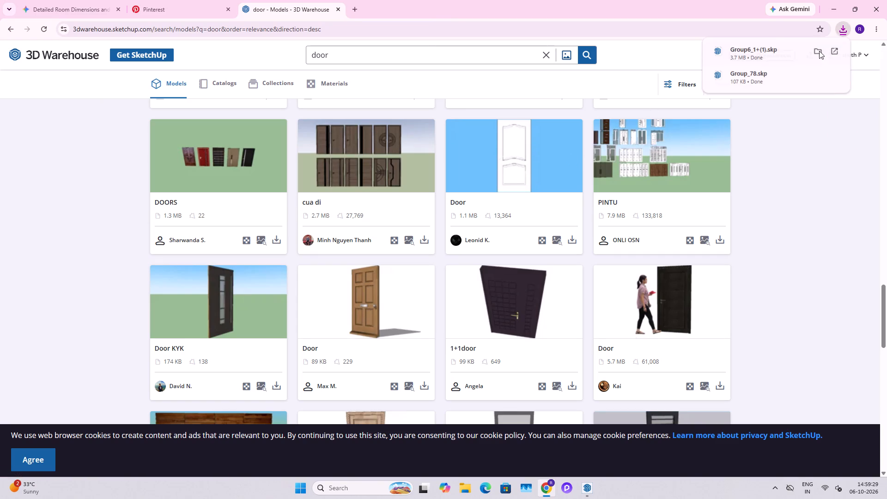
Insert the downloaded Group6_1+(1).skp into the SketchUp house model and place the wooden door in the open area.
drag(768, 49, 585, 482)
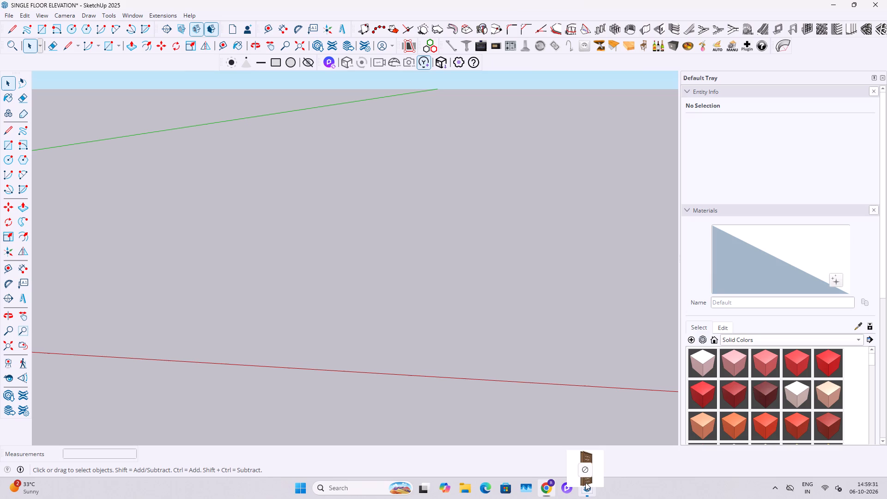
drag(585, 482, 456, 372)
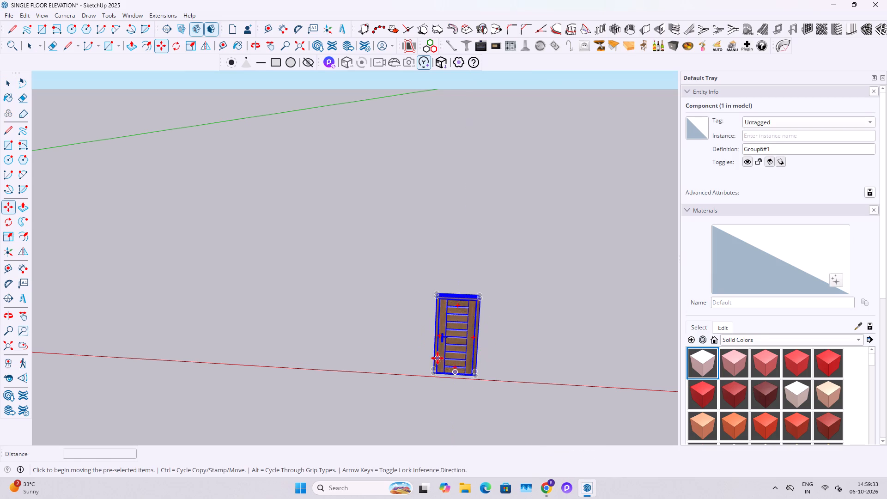
scroll(437, 358, up, 17)
key(space)
click(365, 321)
Examine the inserted wooden door from both faces, including its frame and slatted panels.
middle_drag(472, 311, 671, 300)
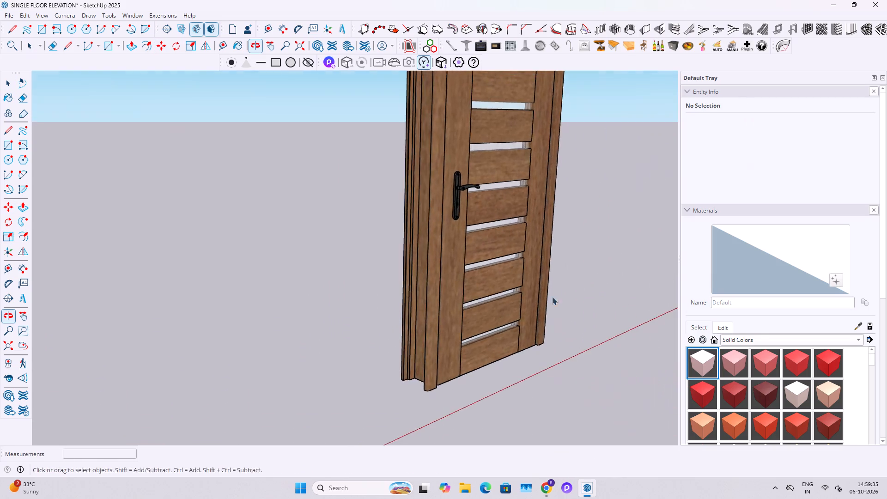
middle_drag(481, 294, 679, 286)
middle_drag(521, 292, 697, 292)
scroll(512, 285, up, 7)
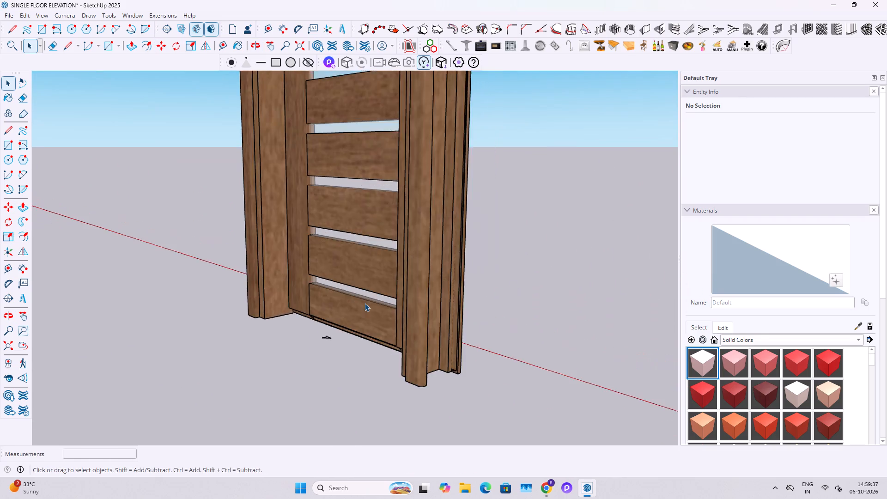
scroll(365, 303, up, 3)
scroll(365, 303, down, 12)
middle_drag(405, 308, 179, 349)
scroll(201, 332, down, 18)
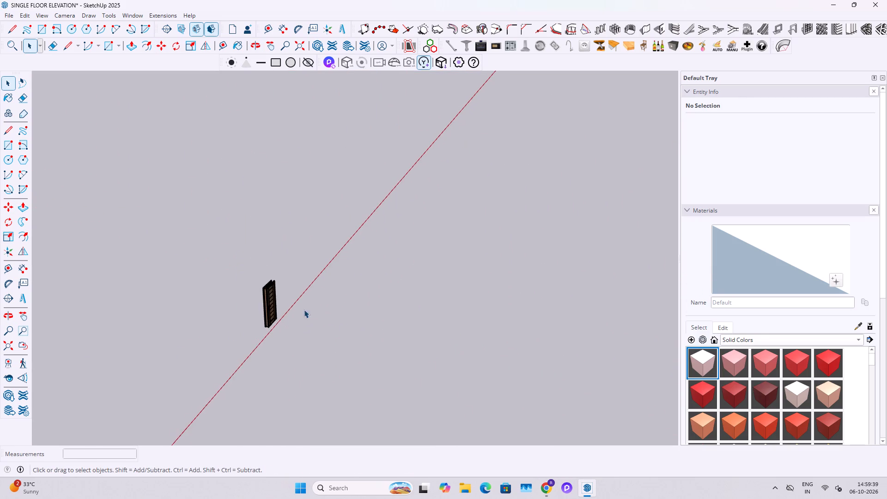
scroll(304, 310, down, 8)
middle_drag(322, 316, 118, 247)
scroll(320, 273, down, 3)
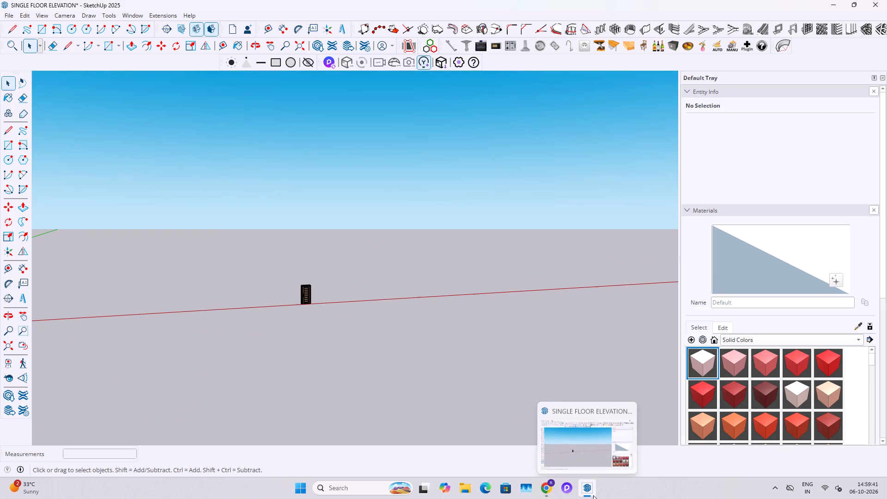
Move the wooden door by its bottom corner from the open area into the house wall's door opening beside the window opening.
key(Escape)
scroll(308, 308, down, 10)
key(Escape)
scroll(284, 319, up, 17)
click(306, 306)
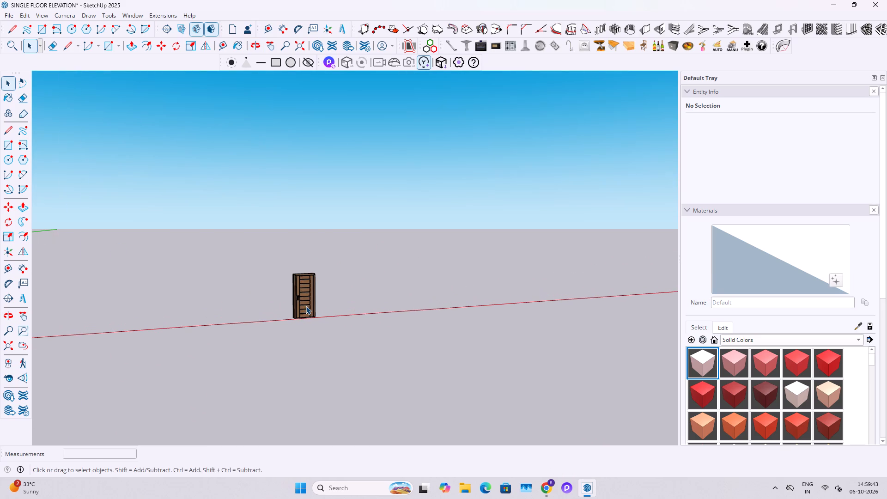
key(m)
scroll(300, 311, up, 2)
click(296, 321)
scroll(251, 343, down, 11)
shift+middle_drag(200, 362, 509, 332)
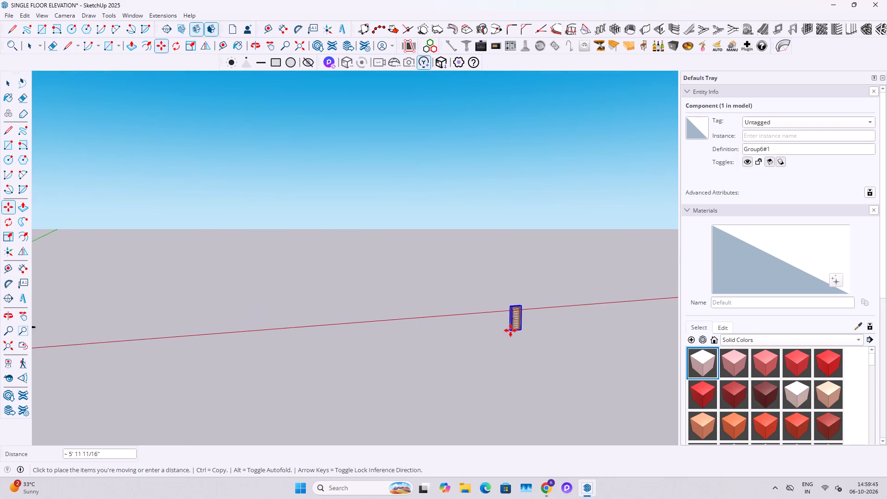
scroll(510, 330, down, 9)
scroll(251, 343, up, 20)
scroll(251, 343, up, 8)
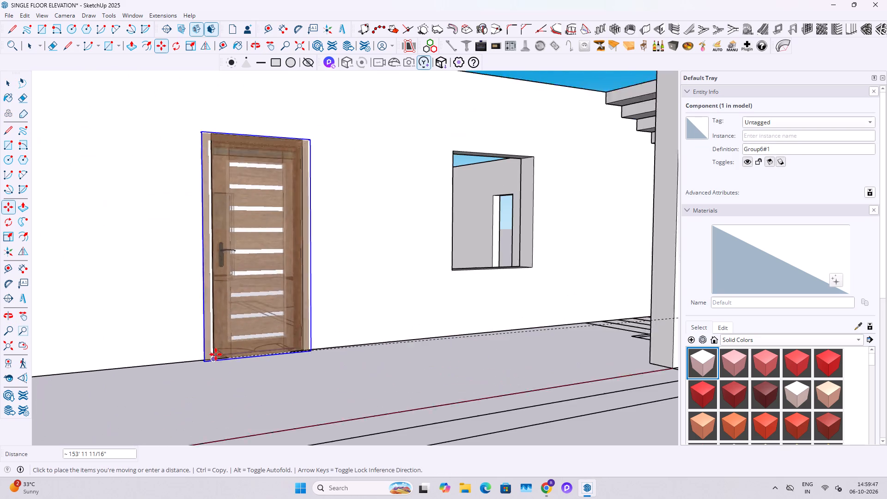
click(213, 359)
key(space)
key(space)
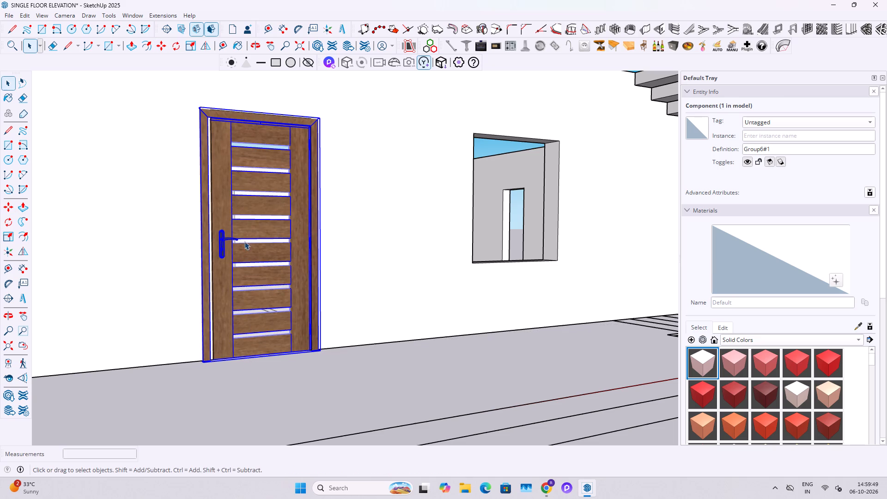
Scale the door's width along the red axis to about 0.91 from its handle side to fit the opening.
middle_drag(244, 241, 205, 326)
scroll(191, 313, up, 5)
key(s)
scroll(193, 312, up, 4)
middle_drag(238, 309, 239, 341)
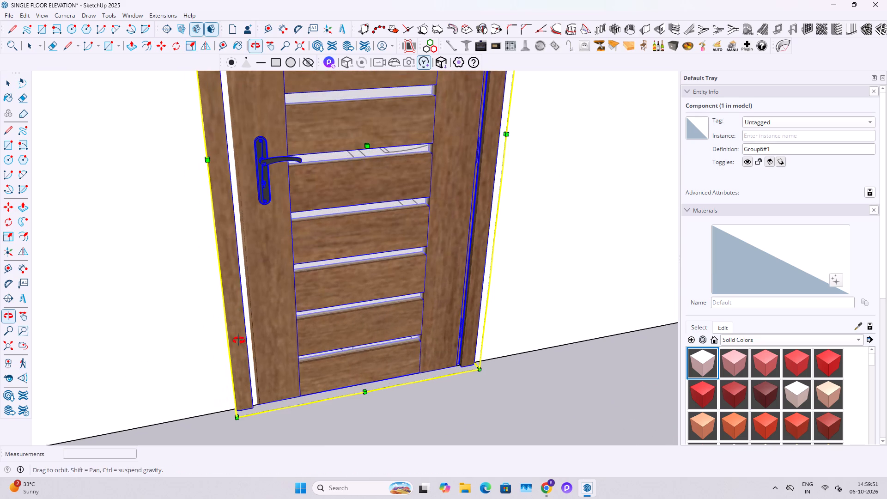
middle_drag(239, 341, 239, 343)
key(k)
scroll(213, 185, up, 2)
click(202, 164)
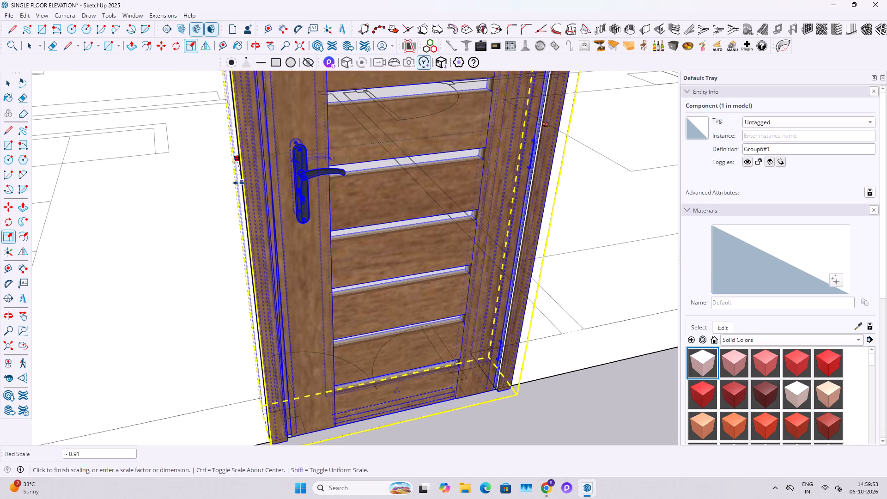
click(239, 184)
key(space)
key(k)
Scale the door's height along the blue axis from its top so it meets the opening's upper corner.
scroll(270, 289, down, 7)
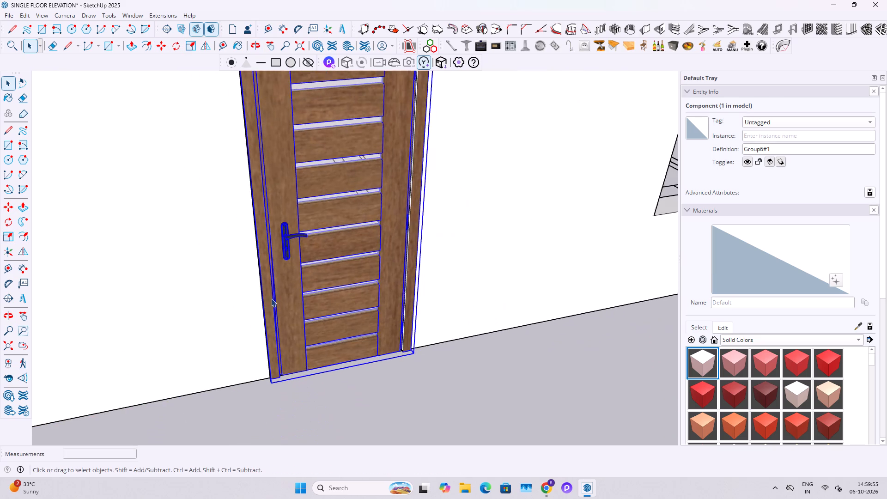
scroll(271, 298, down, 2)
middle_drag(327, 266, 261, 278)
key(s)
middle_drag(317, 152, 328, 190)
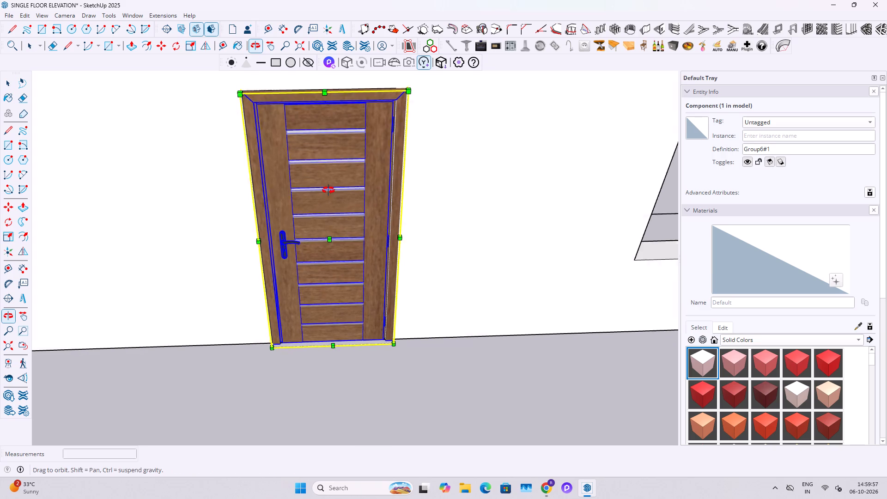
middle_drag(328, 190, 336, 265)
scroll(345, 244, up, 4)
key(k)
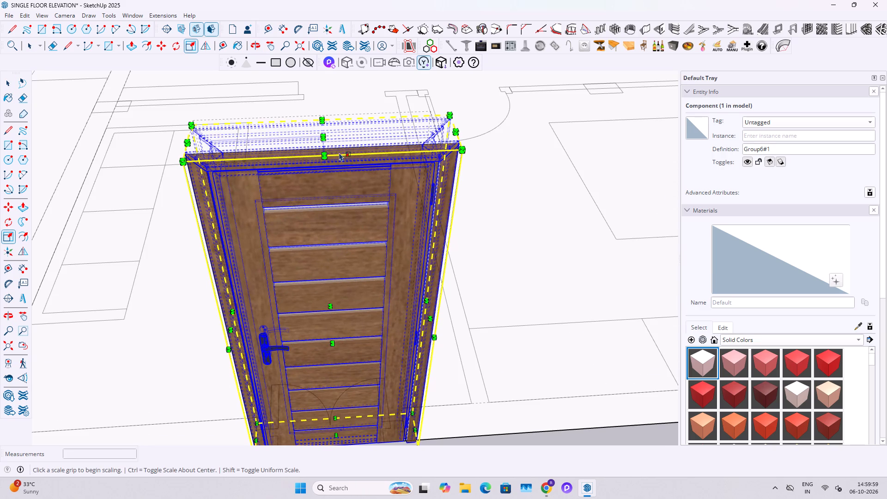
click(321, 133)
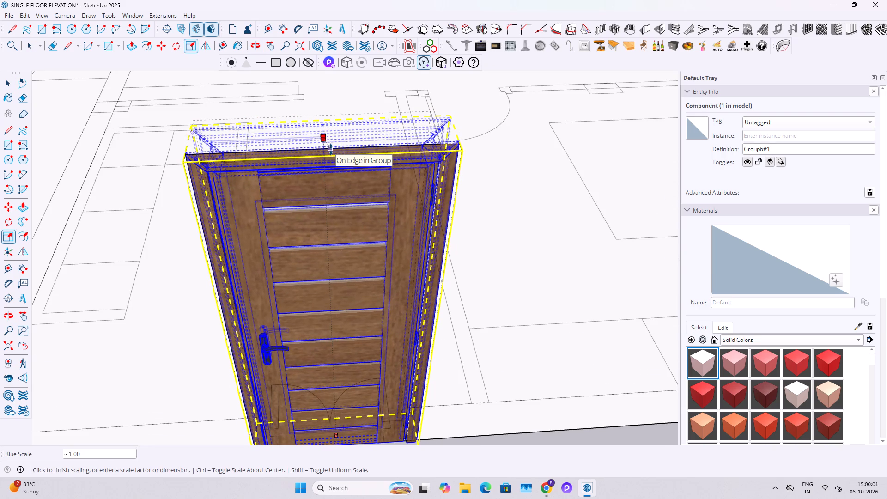
key(k)
middle_drag(362, 181, 276, 144)
click(418, 132)
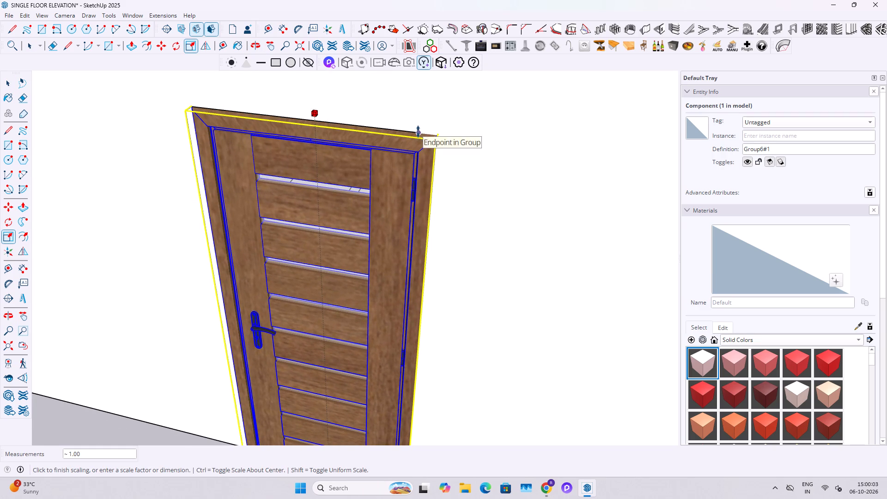
key(v)
key(space)
Scale the wooden door's width along the red axis from its hinge side toward the opening's edge.
middle_drag(306, 244, 405, 235)
scroll(416, 225, down, 6)
key(s)
scroll(418, 273, up, 2)
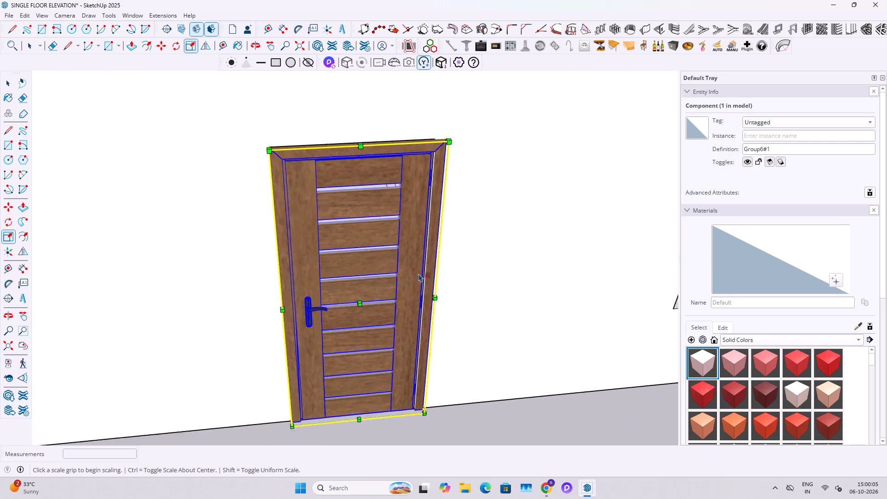
scroll(419, 274, up, 5)
key(k)
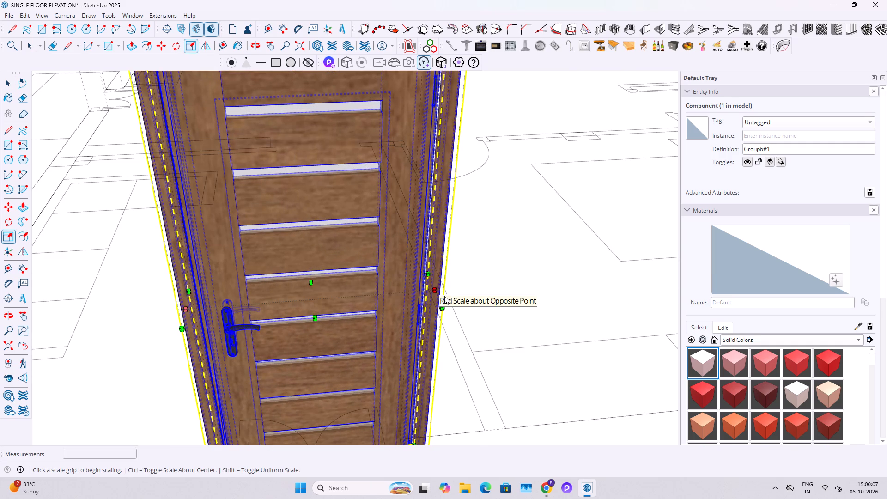
click(437, 291)
key(k)
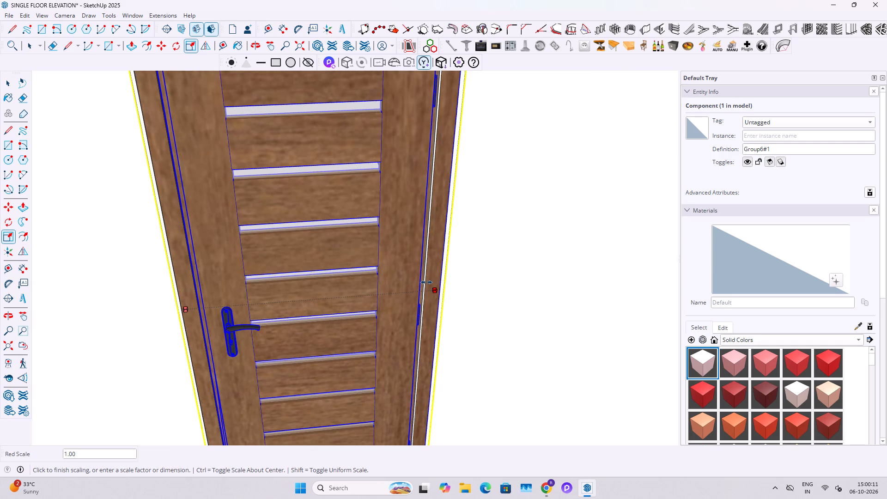
click(425, 333)
key(space)
scroll(401, 308, down, 13)
key(space)
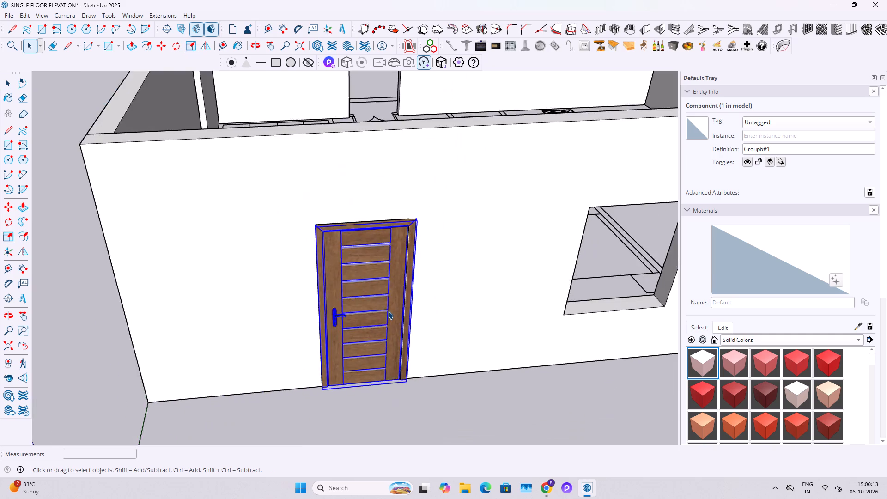
scroll(388, 311, down, 7)
click(237, 318)
Move the wooden door 1" through the wall's thickness to seat it within its opening.
scroll(365, 335, up, 5)
middle_drag(383, 327, 366, 264)
scroll(404, 183, up, 2)
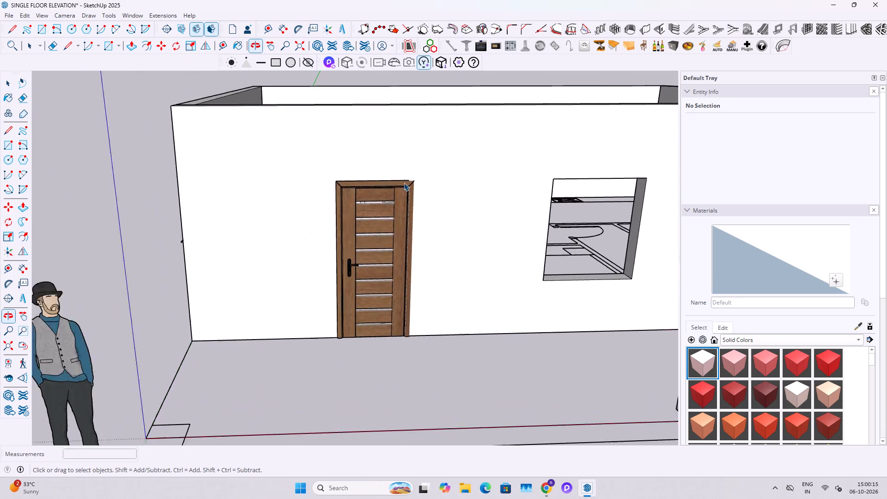
scroll(404, 183, up, 18)
middle_drag(401, 212, 40, 231)
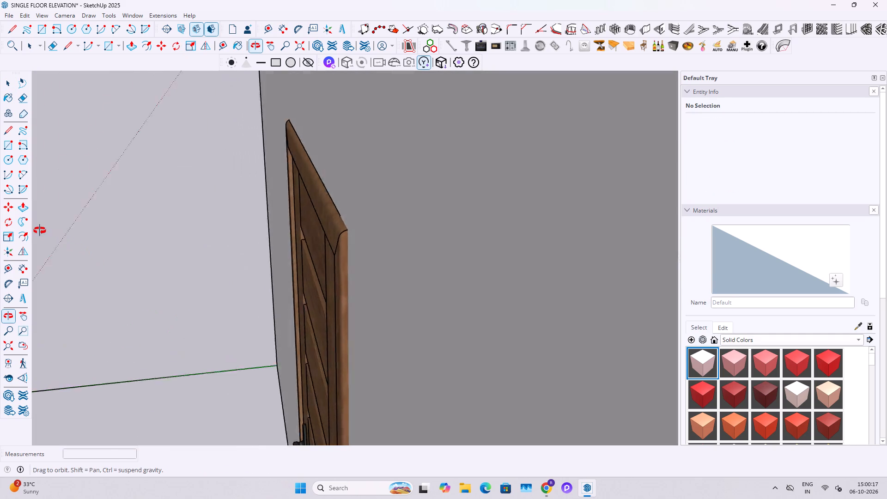
middle_drag(40, 231, 35, 230)
click(317, 198)
middle_drag(313, 186, 341, 204)
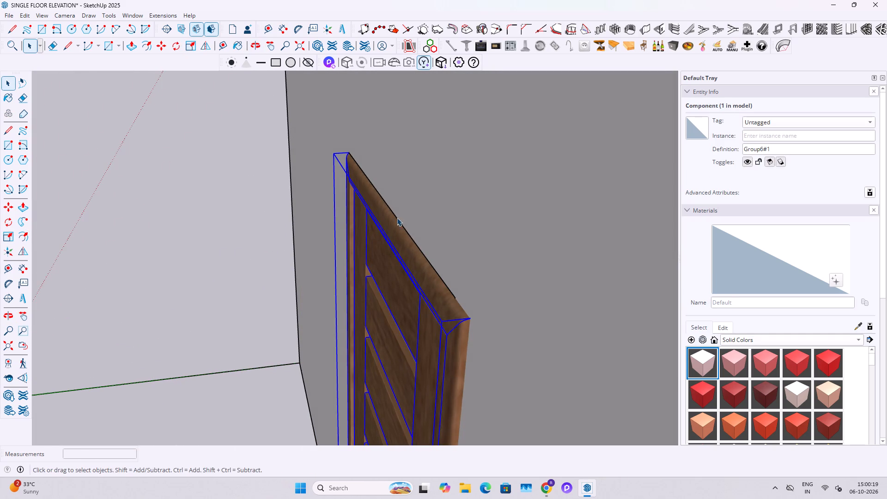
key(m)
click(397, 209)
key(space)
middle_drag(394, 195, 315, 263)
key(space)
scroll(321, 263, down, 3)
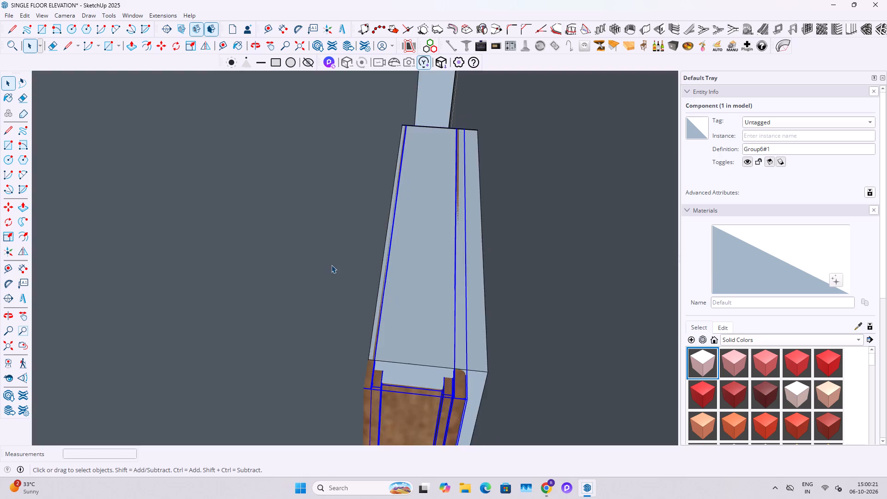
scroll(331, 265, down, 20)
scroll(331, 265, down, 17)
middle_drag(396, 287, 244, 166)
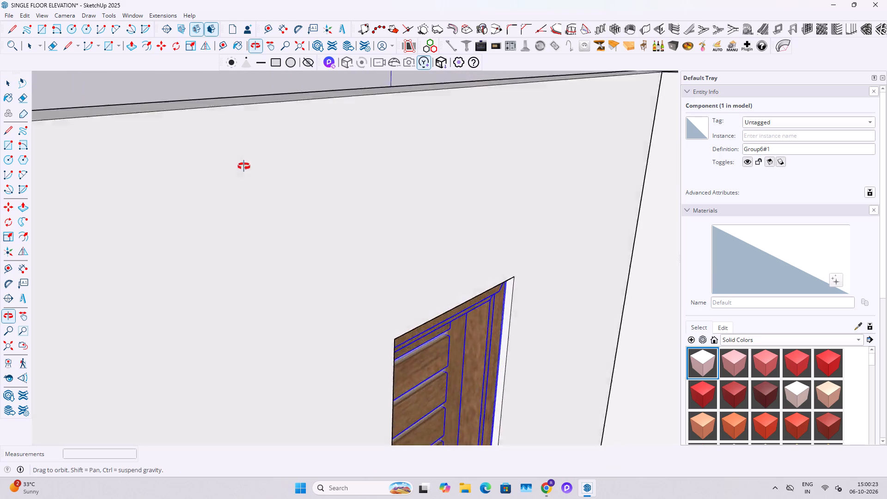
middle_drag(244, 166, 387, 265)
key(m)
click(380, 282)
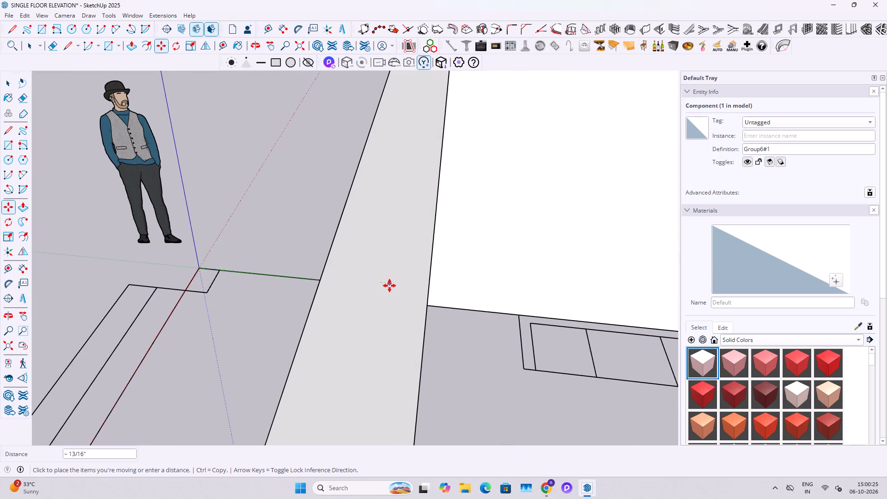
text(1")
key(Return)
key(space)
middle_drag(336, 291, 523, 289)
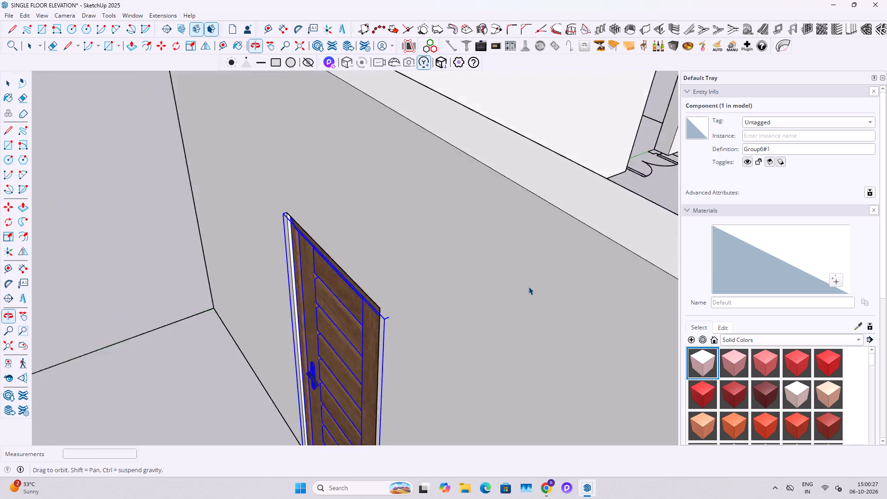
scroll(525, 286, down, 5)
middle_drag(388, 321, 501, 305)
click(162, 283)
Flip the wooden door across its width so its handle sits on the side nearer the window opening.
middle_drag(530, 319, 682, 267)
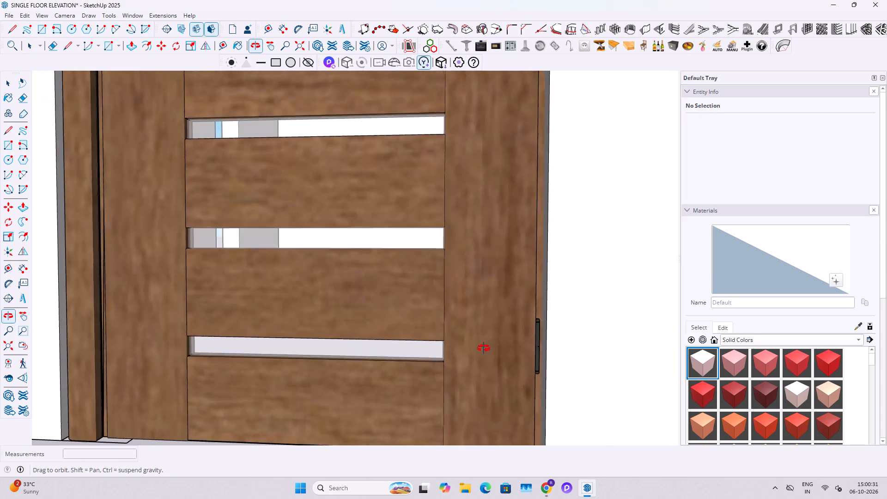
scroll(493, 345, down, 13)
middle_drag(398, 305, 415, 340)
click(415, 258)
right_click(415, 257)
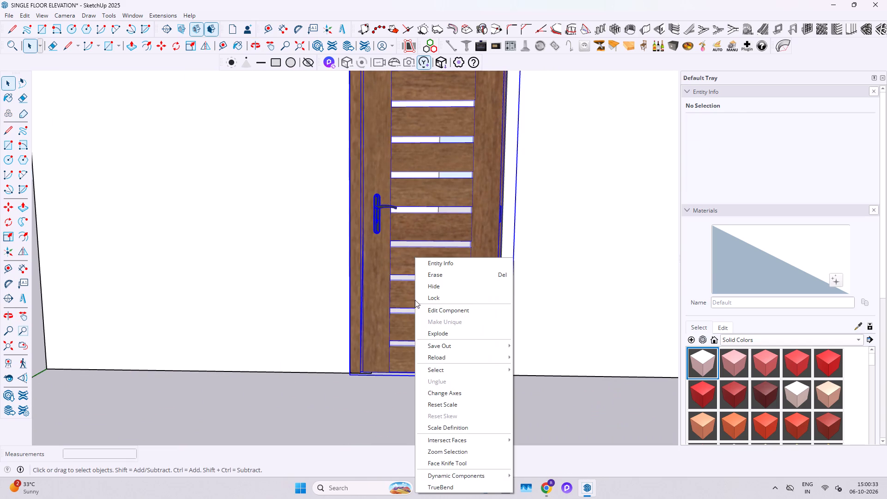
click(24, 257)
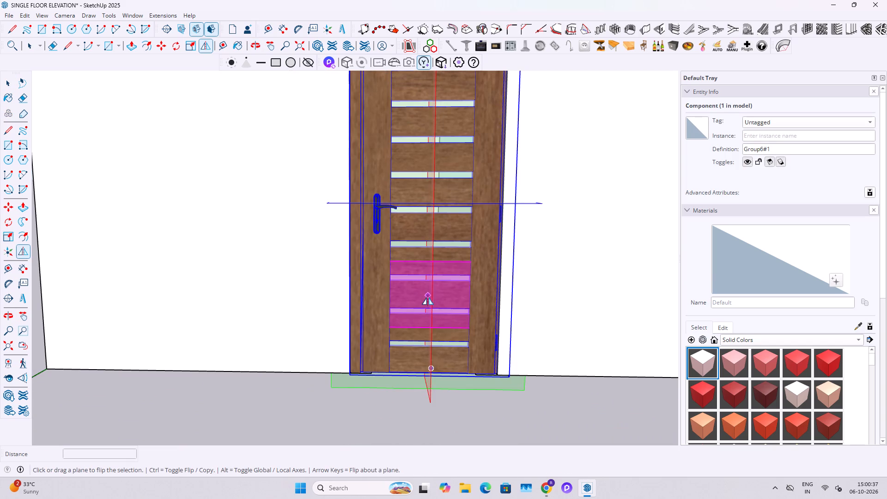
click(433, 302)
key(space)
key(Escape)
key(space)
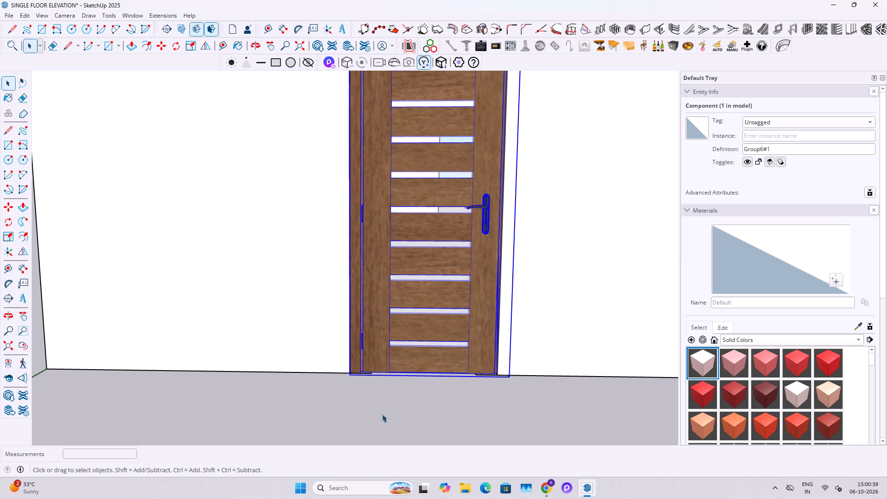
click(382, 412)
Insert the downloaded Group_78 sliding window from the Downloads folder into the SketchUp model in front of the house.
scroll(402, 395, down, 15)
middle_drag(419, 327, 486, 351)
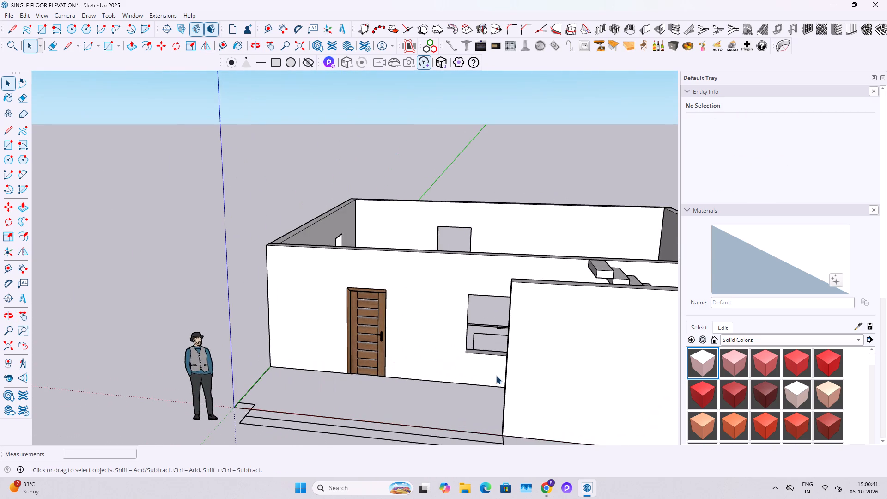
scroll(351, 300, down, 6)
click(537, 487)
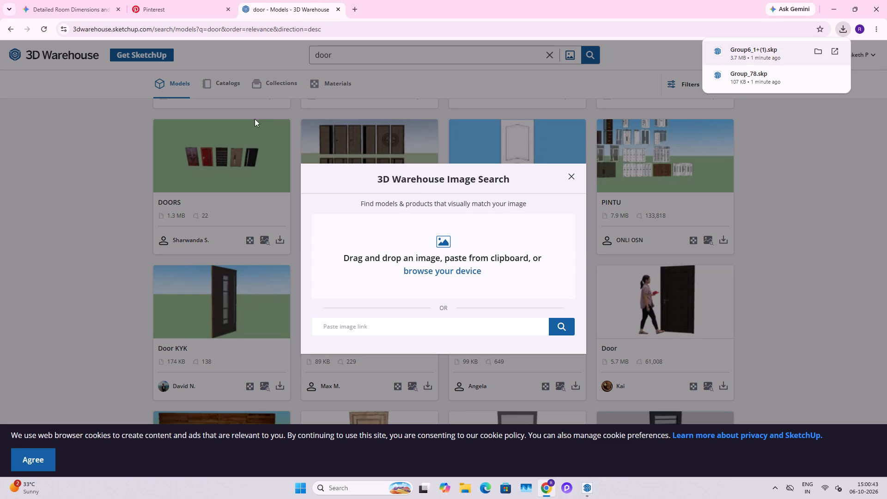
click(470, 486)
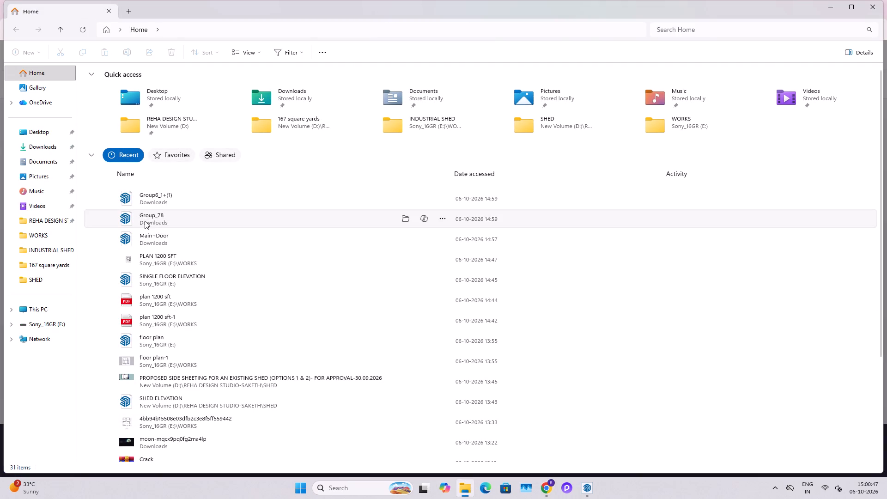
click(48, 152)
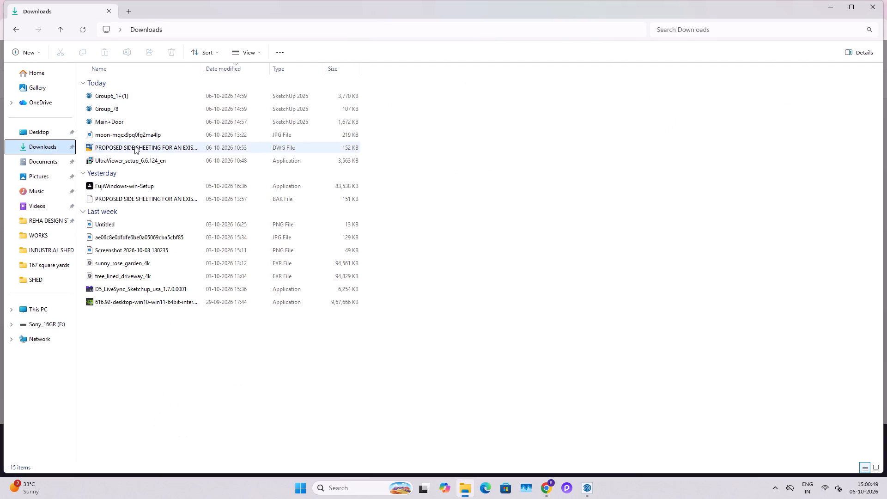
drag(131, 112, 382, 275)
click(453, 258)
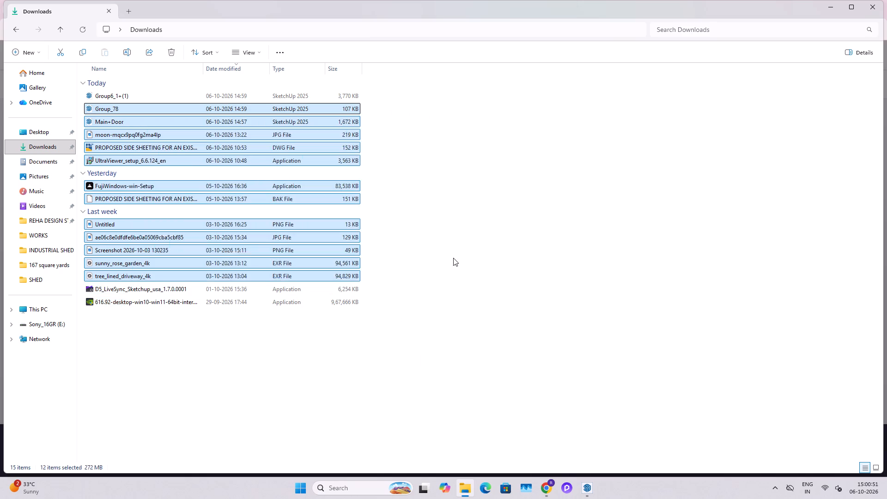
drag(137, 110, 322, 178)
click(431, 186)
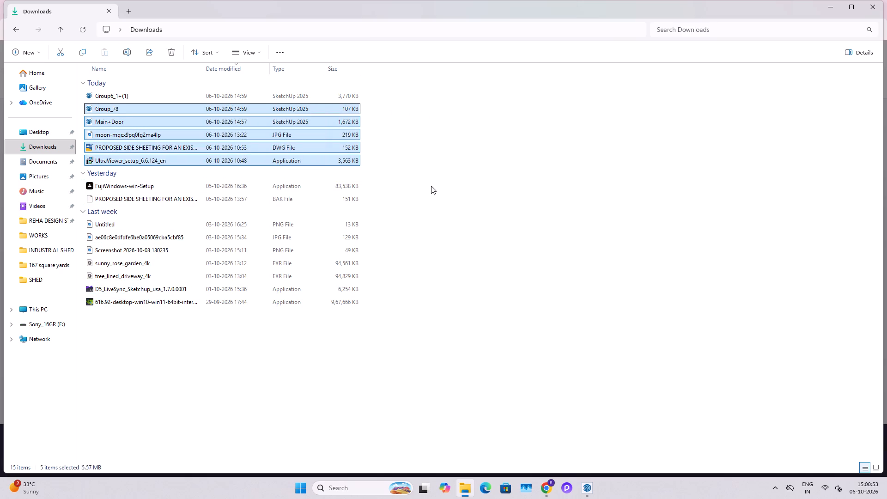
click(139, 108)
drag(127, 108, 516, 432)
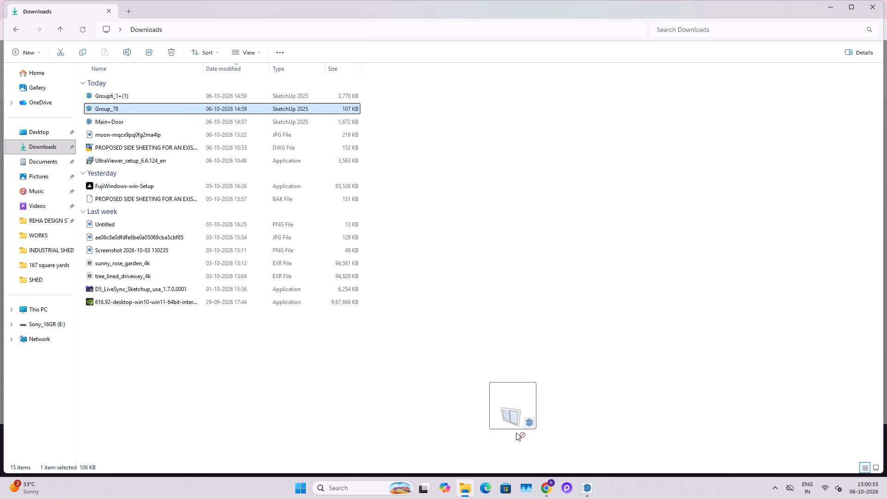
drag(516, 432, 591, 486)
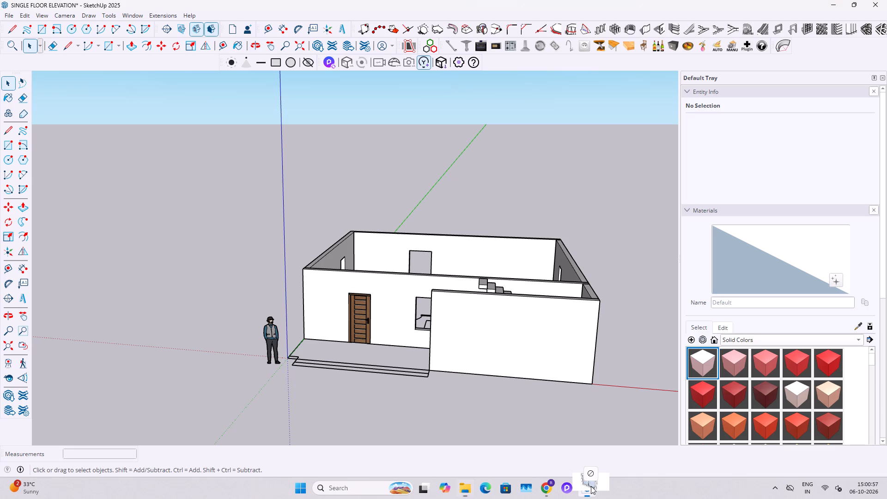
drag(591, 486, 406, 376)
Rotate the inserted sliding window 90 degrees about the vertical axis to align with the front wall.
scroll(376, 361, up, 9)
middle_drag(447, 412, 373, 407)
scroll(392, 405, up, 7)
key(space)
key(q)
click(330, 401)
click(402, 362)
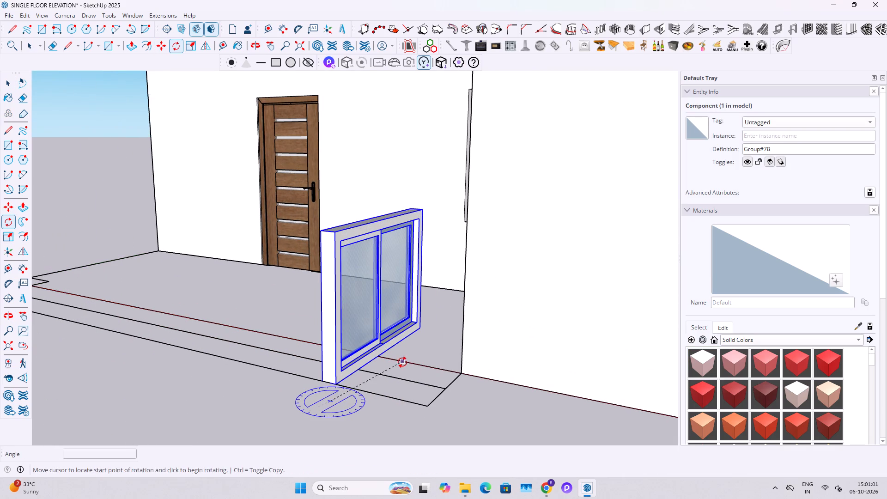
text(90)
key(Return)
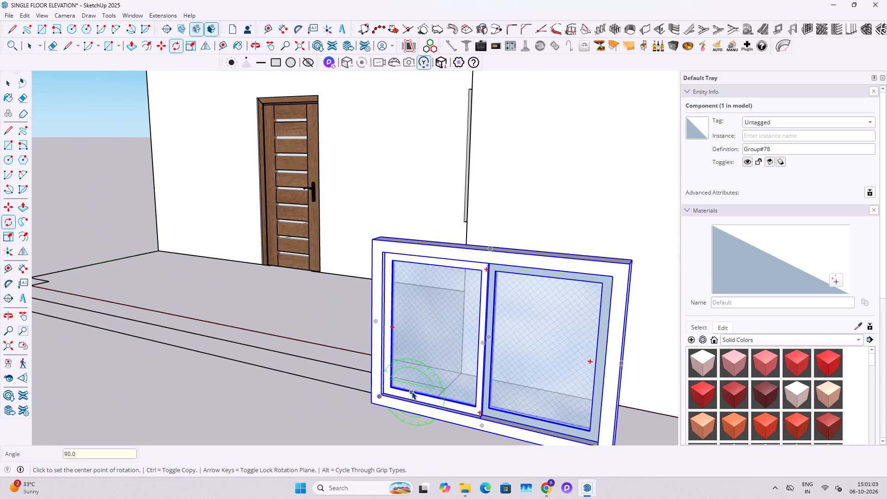
Examine the inserted sliding window's frame depth and glass panes from several angles.
key(space)
middle_drag(399, 379, 457, 405)
click(442, 431)
scroll(472, 414, up, 4)
shift+middle_drag(464, 407, 568, 440)
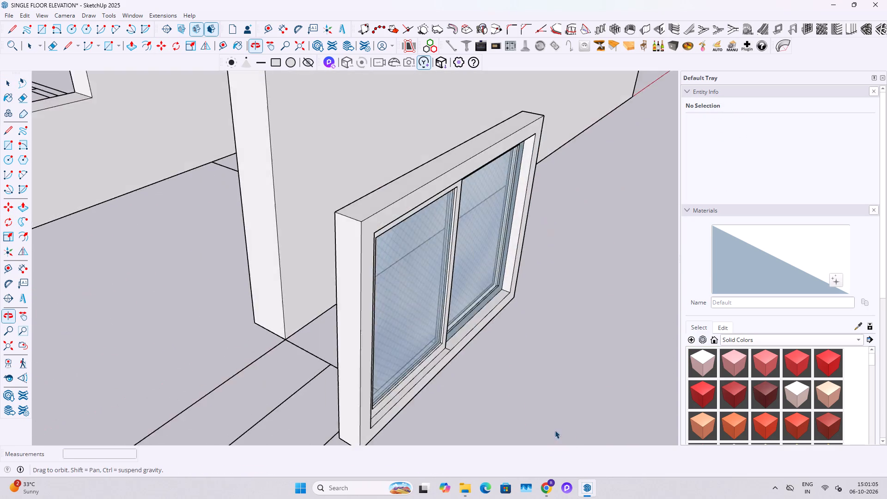
middle_drag(420, 377, 377, 331)
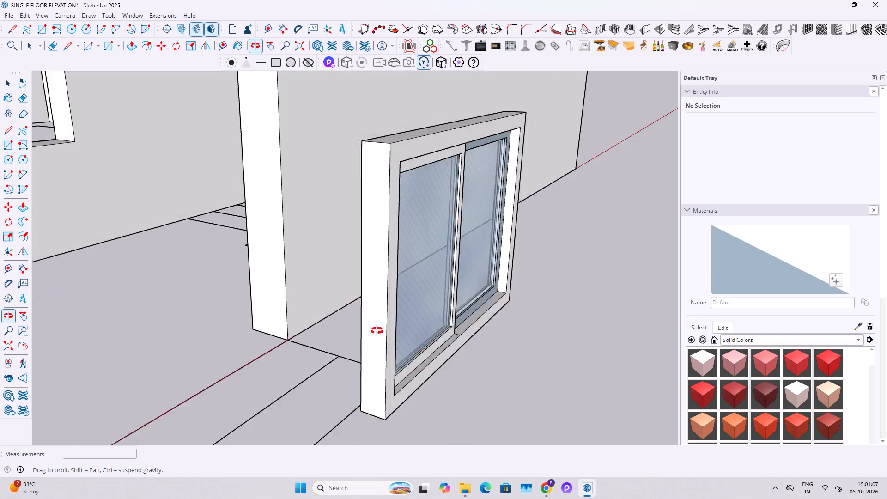
middle_drag(377, 331, 361, 332)
triple_click(352, 331)
triple_click(352, 331)
key(Escape)
key(Escape)
key(Escape)
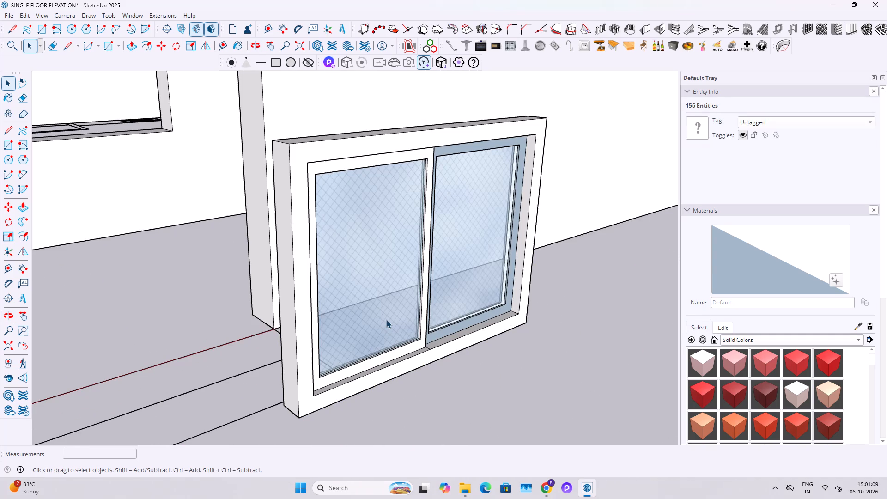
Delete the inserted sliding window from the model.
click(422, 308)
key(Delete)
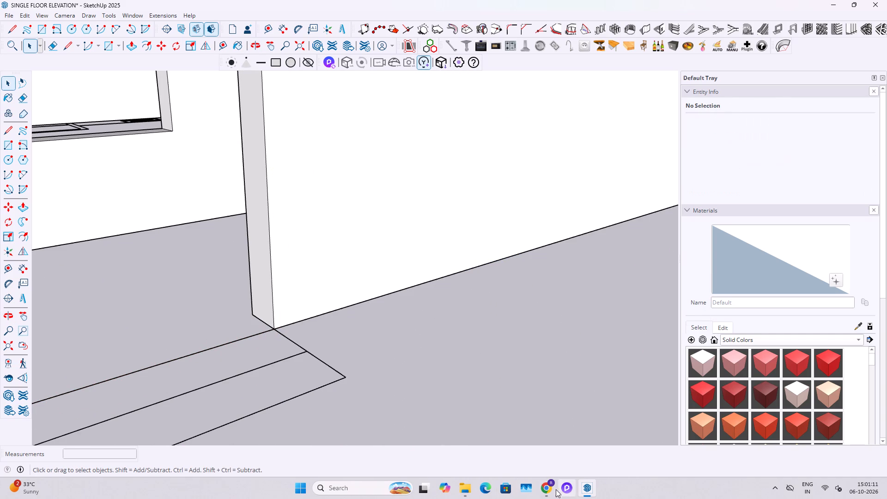
Switch to 3D Warehouse in Chrome and search its models for WINDOW.
click(550, 487)
click(570, 178)
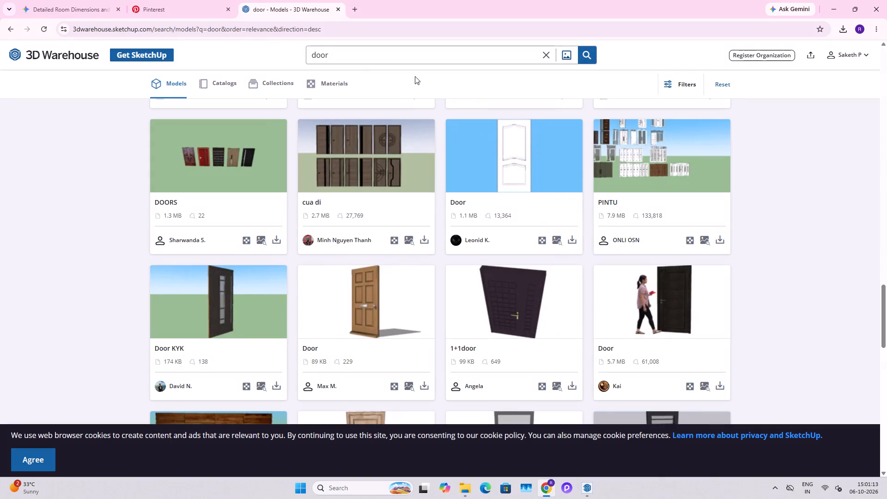
drag(352, 57, 300, 73)
text(WINDOP)
key(w)
key(Return)
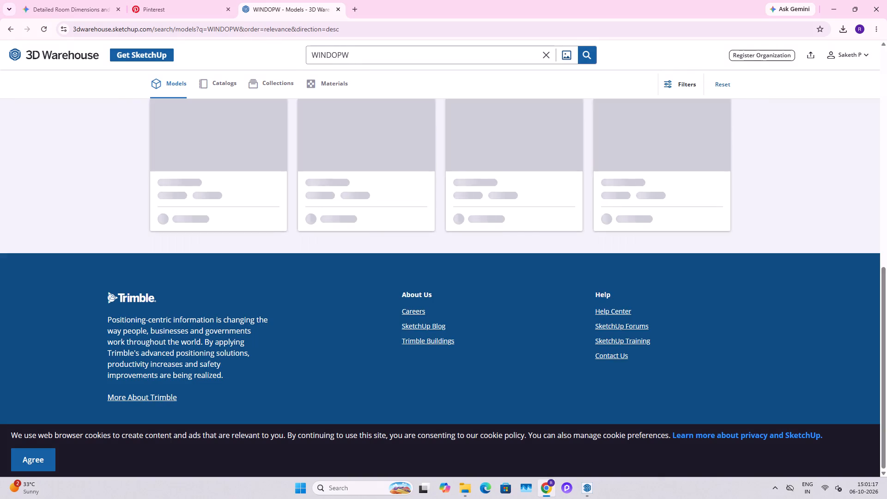
scroll(331, 233, up, 6)
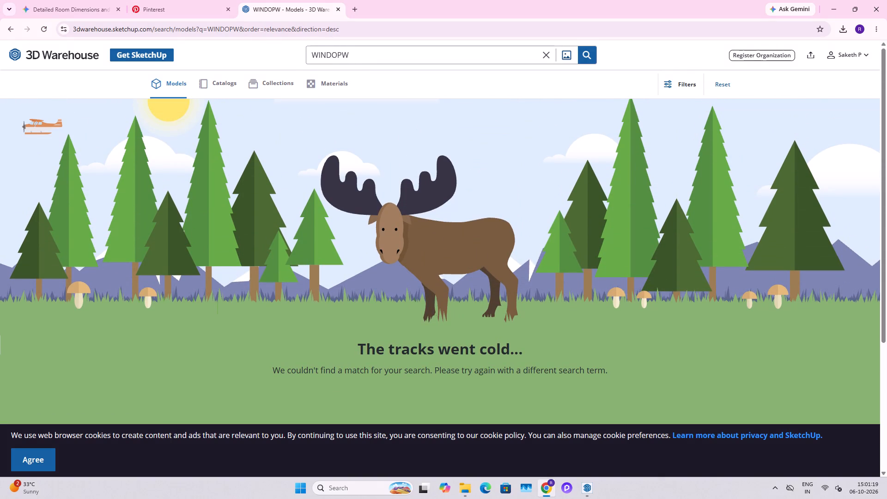
click(339, 52)
click(339, 53)
click(340, 55)
key(BackSpace)
key(Return)
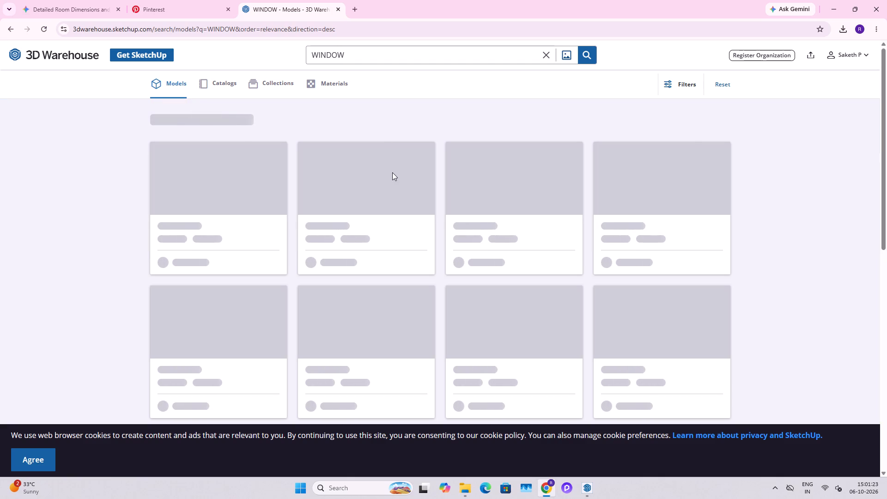
scroll(393, 173, down, 2)
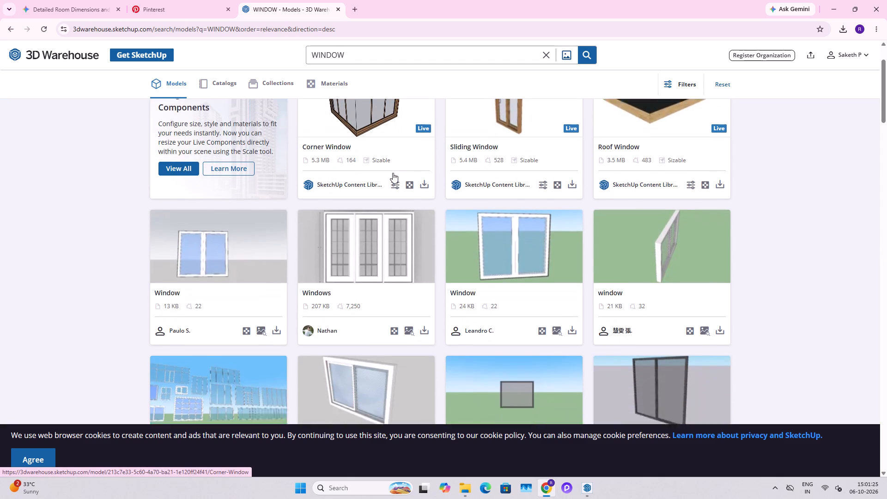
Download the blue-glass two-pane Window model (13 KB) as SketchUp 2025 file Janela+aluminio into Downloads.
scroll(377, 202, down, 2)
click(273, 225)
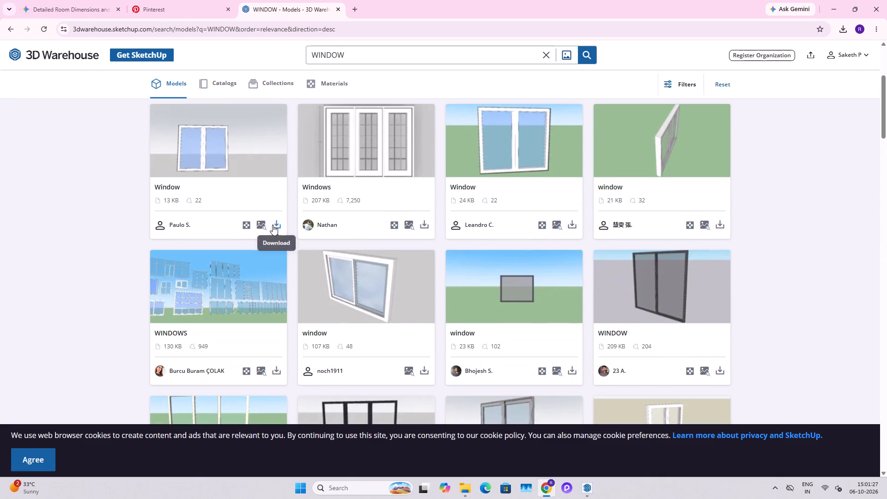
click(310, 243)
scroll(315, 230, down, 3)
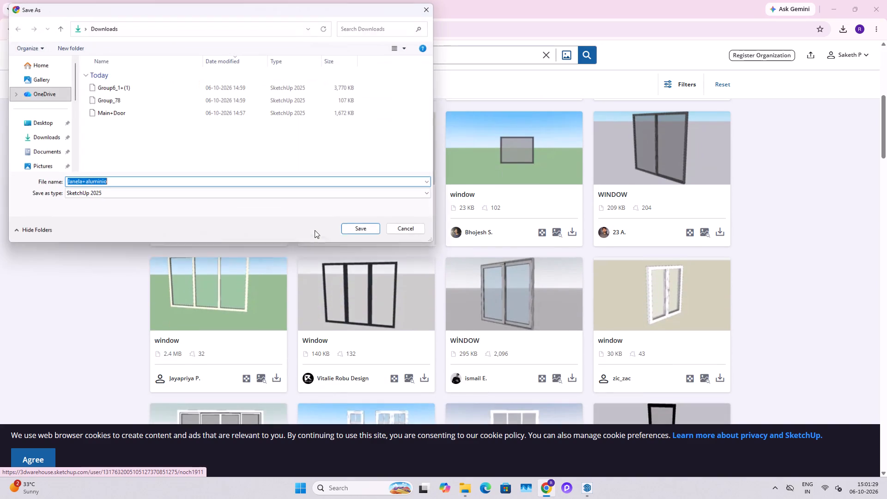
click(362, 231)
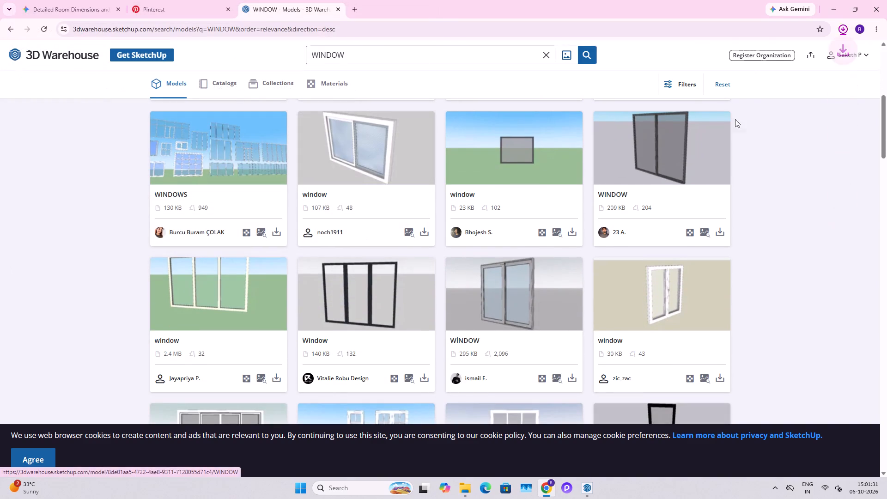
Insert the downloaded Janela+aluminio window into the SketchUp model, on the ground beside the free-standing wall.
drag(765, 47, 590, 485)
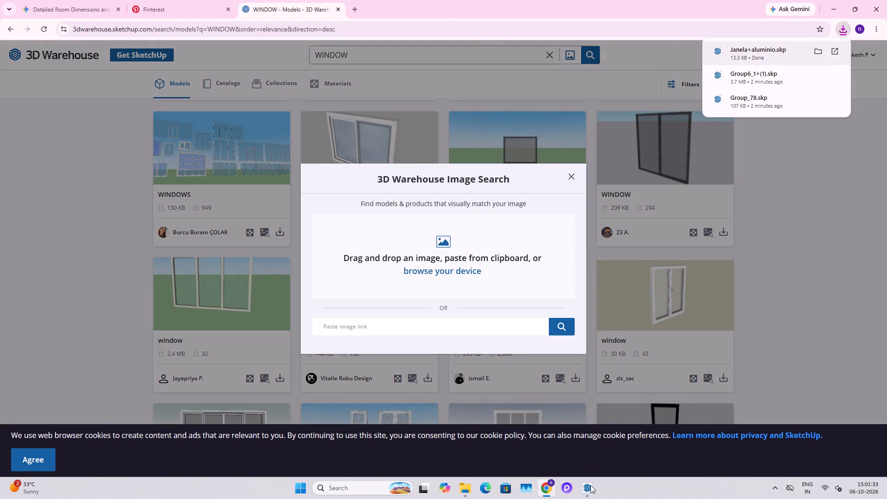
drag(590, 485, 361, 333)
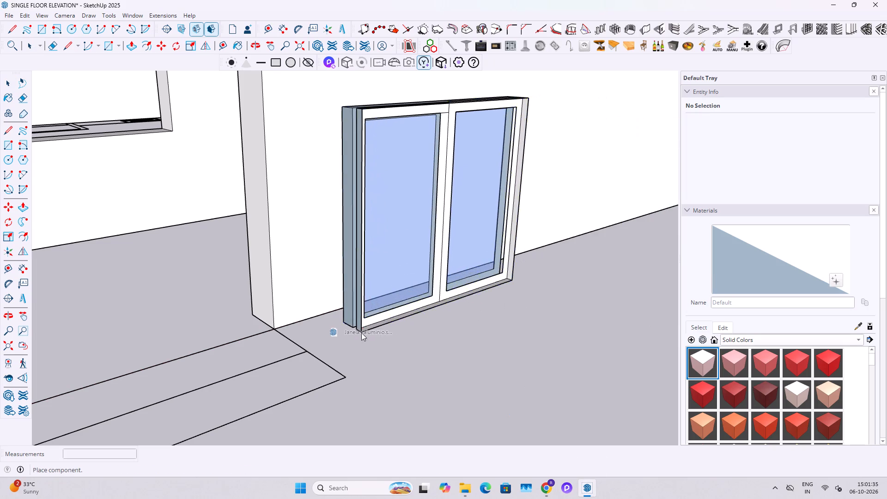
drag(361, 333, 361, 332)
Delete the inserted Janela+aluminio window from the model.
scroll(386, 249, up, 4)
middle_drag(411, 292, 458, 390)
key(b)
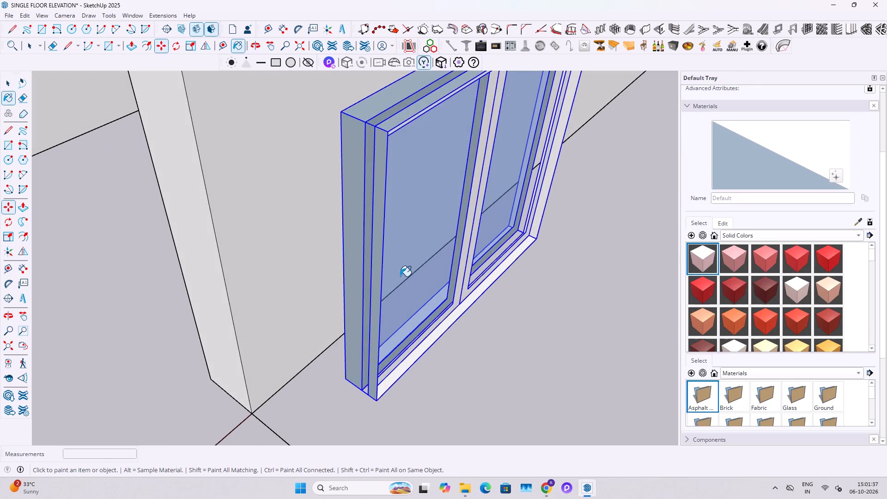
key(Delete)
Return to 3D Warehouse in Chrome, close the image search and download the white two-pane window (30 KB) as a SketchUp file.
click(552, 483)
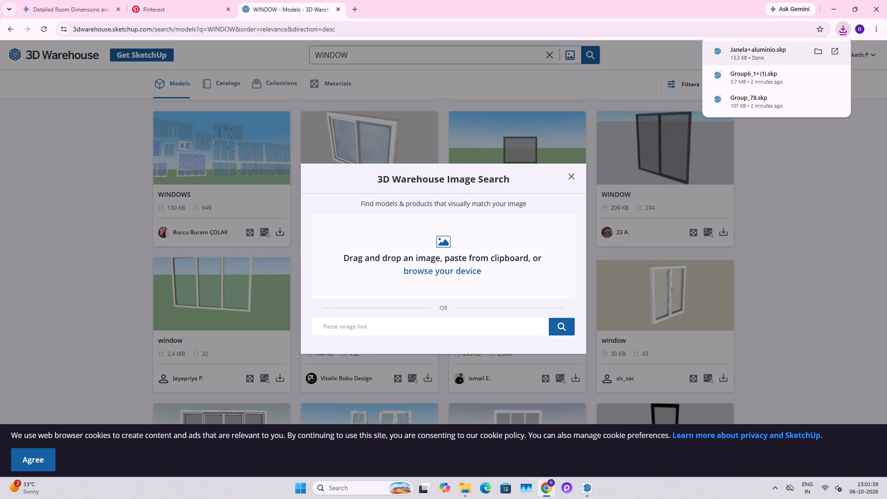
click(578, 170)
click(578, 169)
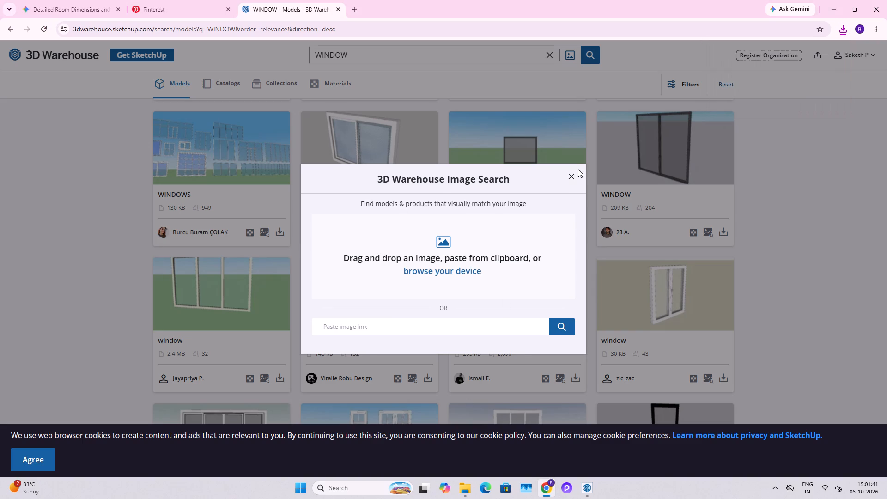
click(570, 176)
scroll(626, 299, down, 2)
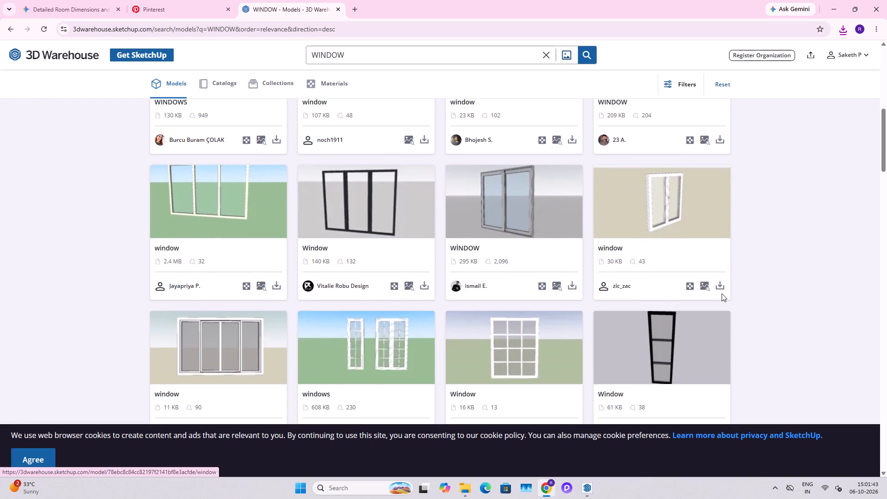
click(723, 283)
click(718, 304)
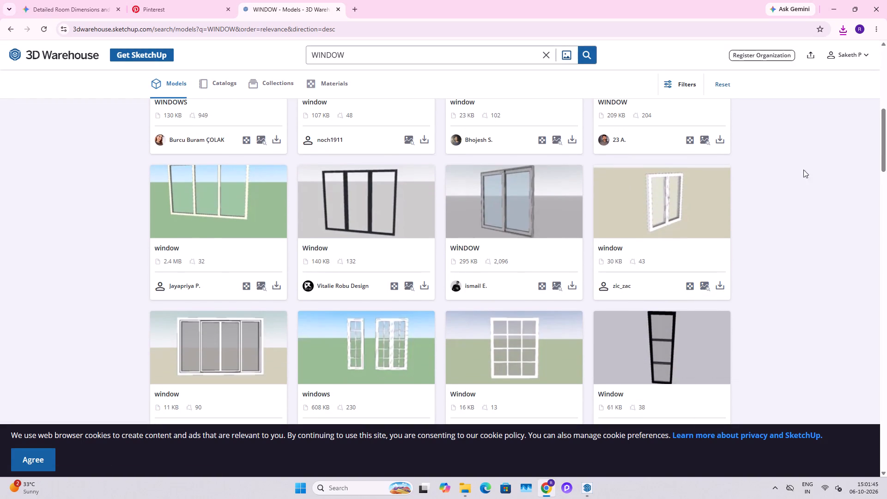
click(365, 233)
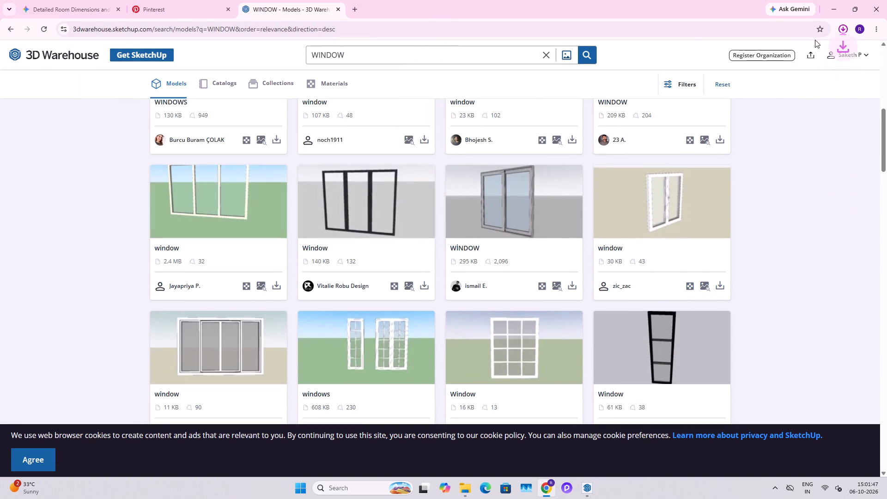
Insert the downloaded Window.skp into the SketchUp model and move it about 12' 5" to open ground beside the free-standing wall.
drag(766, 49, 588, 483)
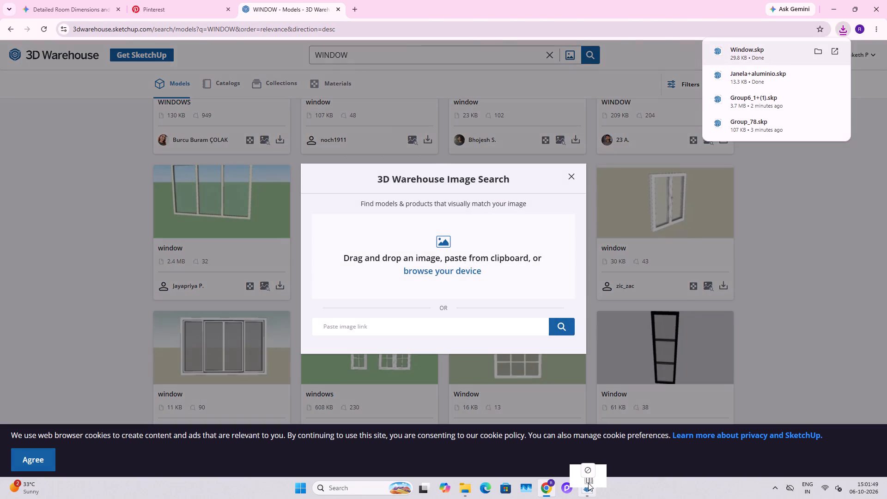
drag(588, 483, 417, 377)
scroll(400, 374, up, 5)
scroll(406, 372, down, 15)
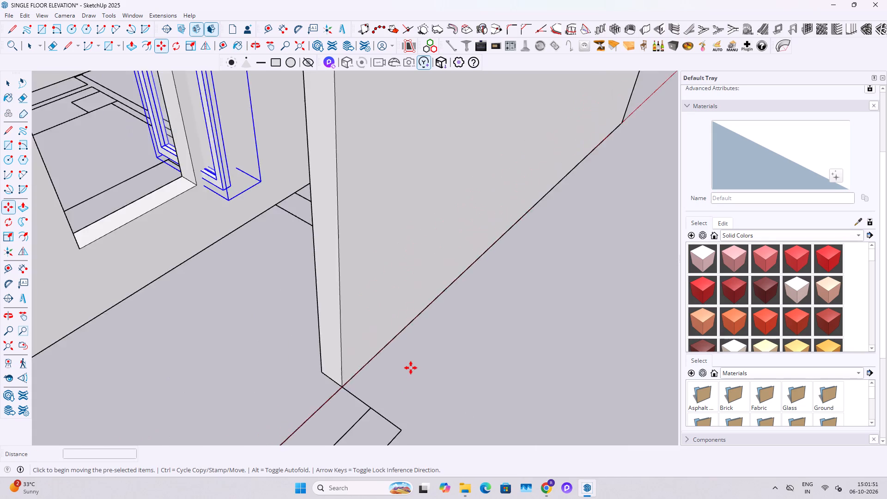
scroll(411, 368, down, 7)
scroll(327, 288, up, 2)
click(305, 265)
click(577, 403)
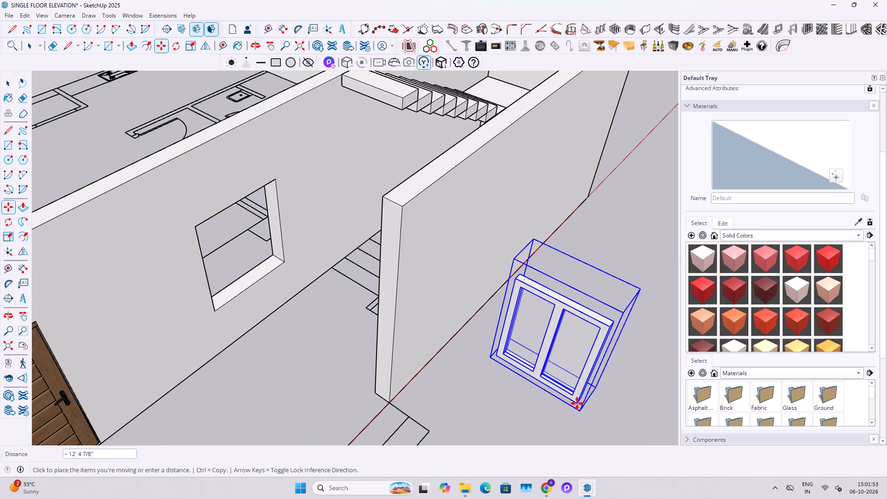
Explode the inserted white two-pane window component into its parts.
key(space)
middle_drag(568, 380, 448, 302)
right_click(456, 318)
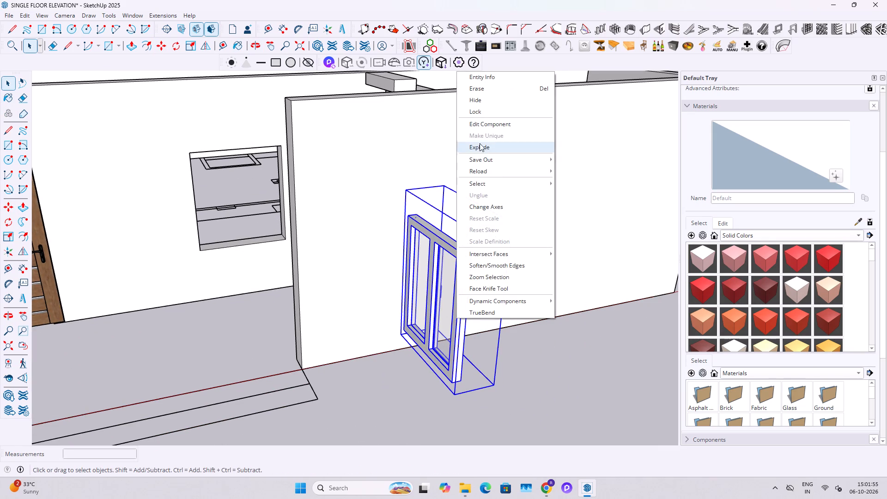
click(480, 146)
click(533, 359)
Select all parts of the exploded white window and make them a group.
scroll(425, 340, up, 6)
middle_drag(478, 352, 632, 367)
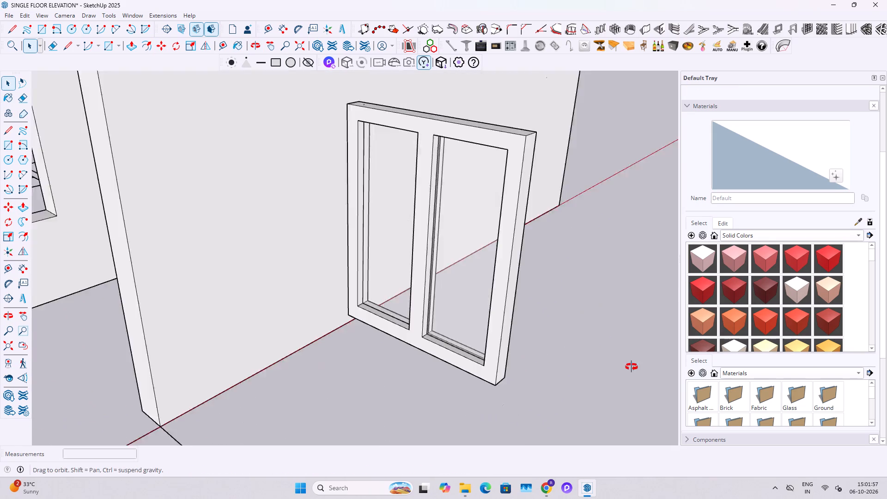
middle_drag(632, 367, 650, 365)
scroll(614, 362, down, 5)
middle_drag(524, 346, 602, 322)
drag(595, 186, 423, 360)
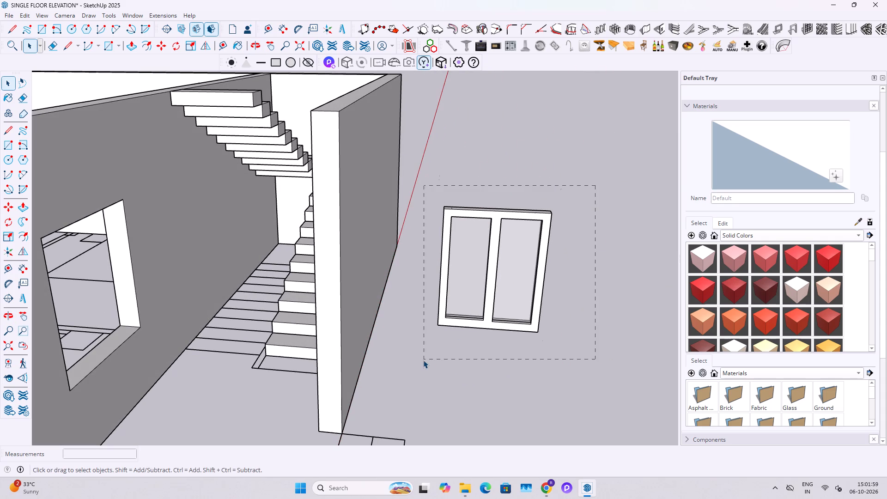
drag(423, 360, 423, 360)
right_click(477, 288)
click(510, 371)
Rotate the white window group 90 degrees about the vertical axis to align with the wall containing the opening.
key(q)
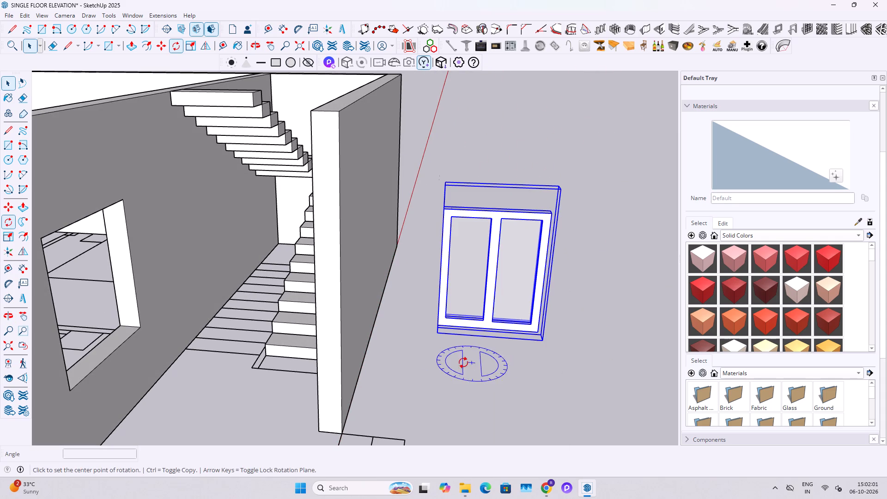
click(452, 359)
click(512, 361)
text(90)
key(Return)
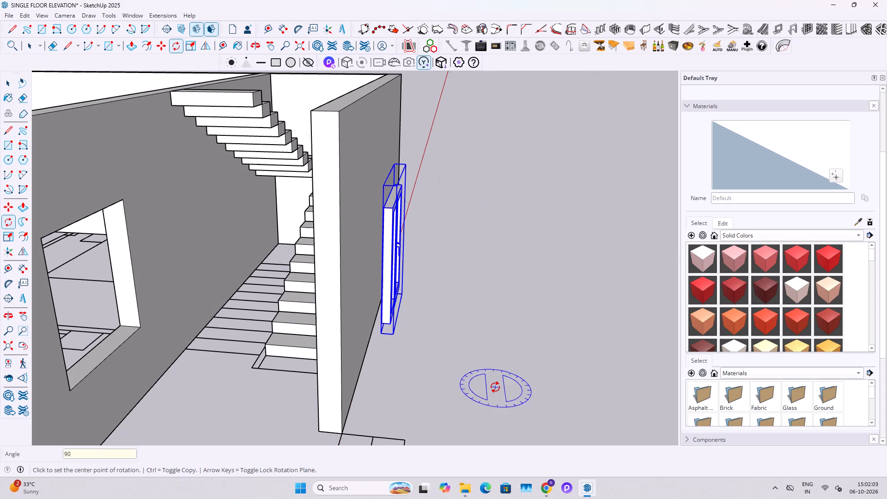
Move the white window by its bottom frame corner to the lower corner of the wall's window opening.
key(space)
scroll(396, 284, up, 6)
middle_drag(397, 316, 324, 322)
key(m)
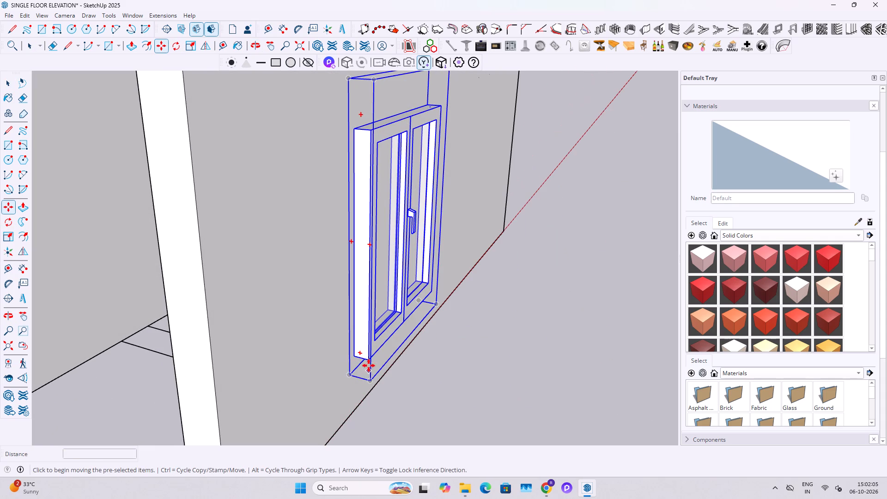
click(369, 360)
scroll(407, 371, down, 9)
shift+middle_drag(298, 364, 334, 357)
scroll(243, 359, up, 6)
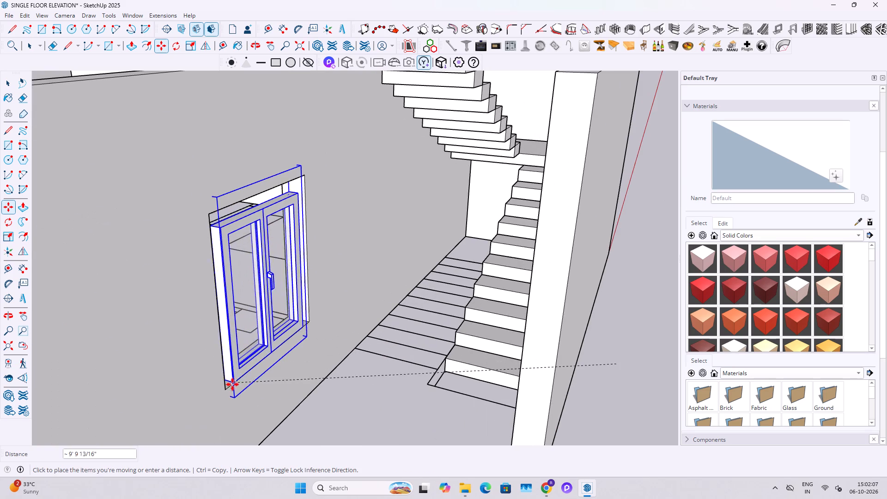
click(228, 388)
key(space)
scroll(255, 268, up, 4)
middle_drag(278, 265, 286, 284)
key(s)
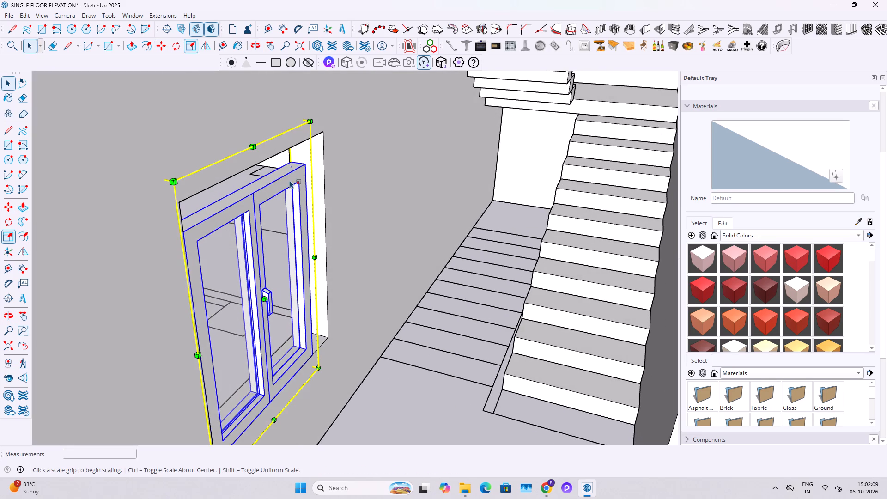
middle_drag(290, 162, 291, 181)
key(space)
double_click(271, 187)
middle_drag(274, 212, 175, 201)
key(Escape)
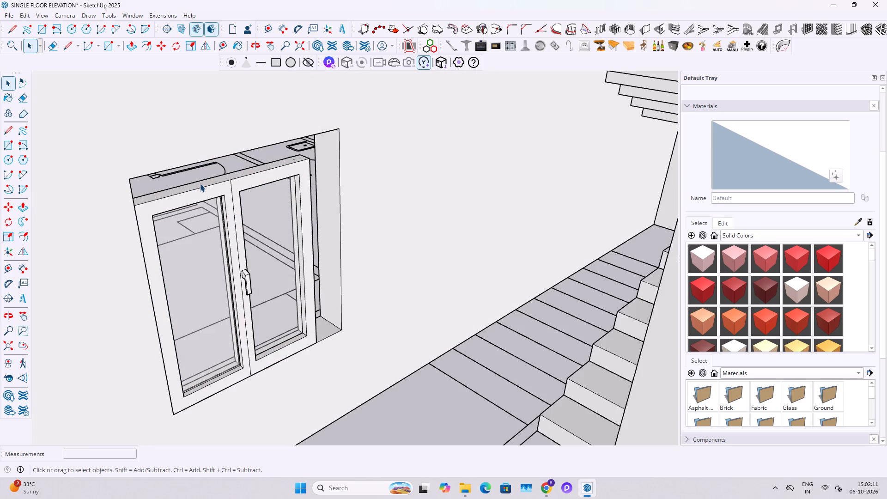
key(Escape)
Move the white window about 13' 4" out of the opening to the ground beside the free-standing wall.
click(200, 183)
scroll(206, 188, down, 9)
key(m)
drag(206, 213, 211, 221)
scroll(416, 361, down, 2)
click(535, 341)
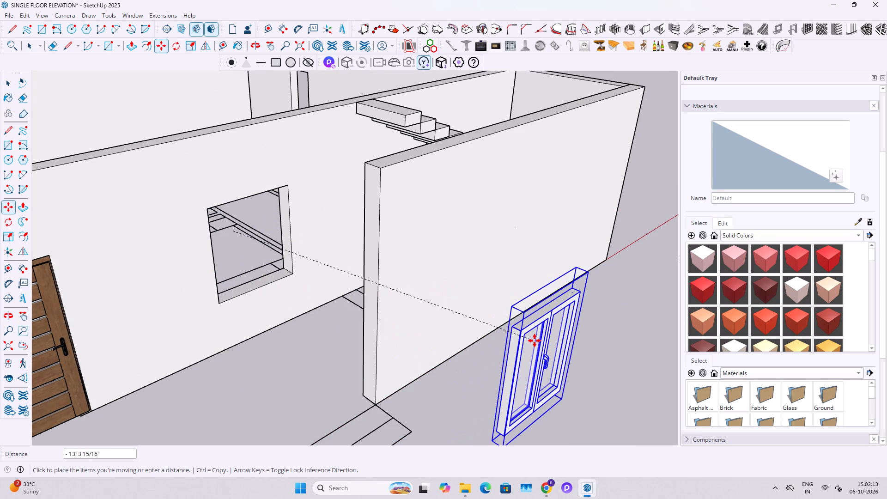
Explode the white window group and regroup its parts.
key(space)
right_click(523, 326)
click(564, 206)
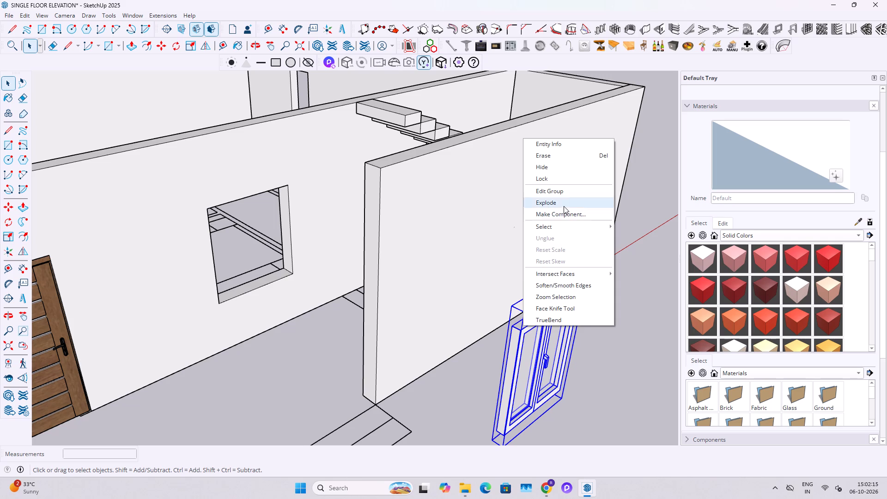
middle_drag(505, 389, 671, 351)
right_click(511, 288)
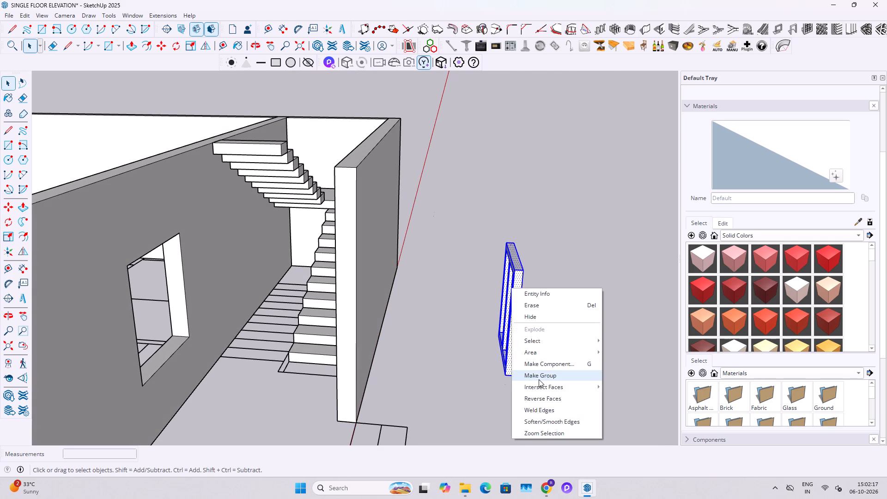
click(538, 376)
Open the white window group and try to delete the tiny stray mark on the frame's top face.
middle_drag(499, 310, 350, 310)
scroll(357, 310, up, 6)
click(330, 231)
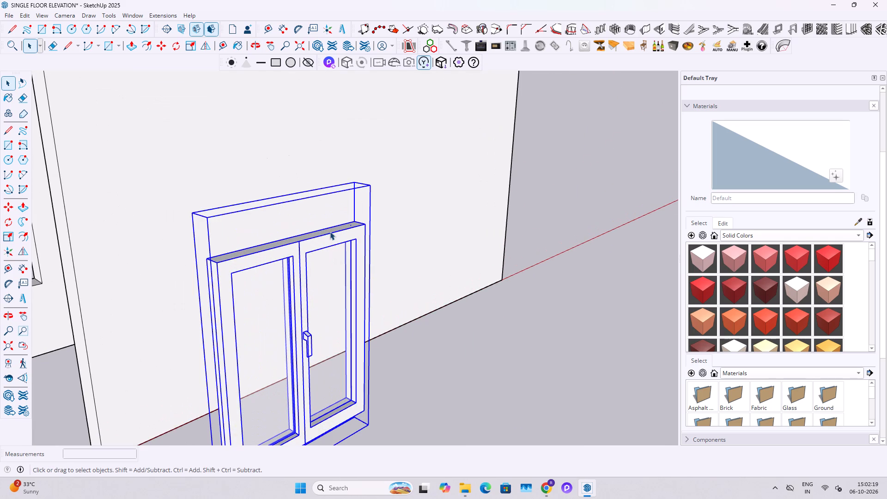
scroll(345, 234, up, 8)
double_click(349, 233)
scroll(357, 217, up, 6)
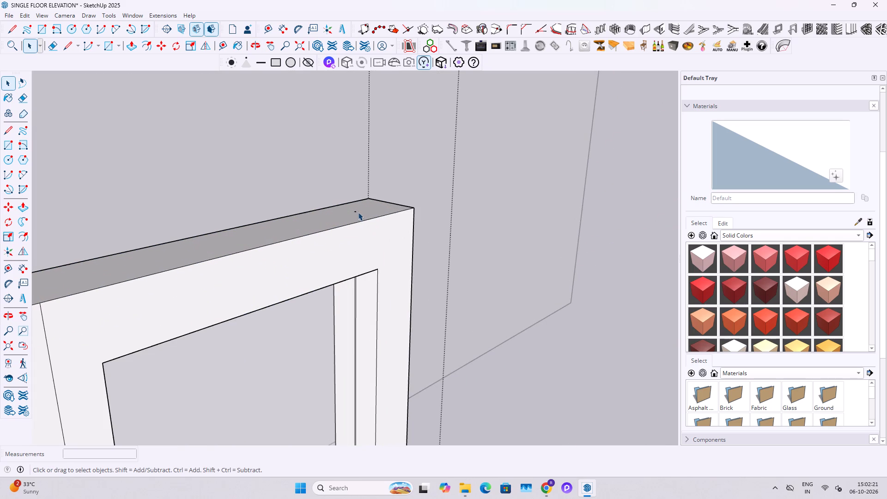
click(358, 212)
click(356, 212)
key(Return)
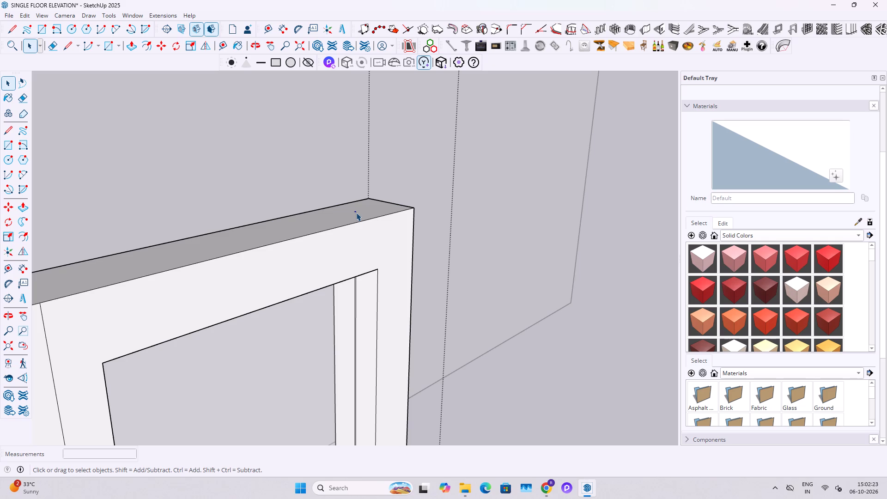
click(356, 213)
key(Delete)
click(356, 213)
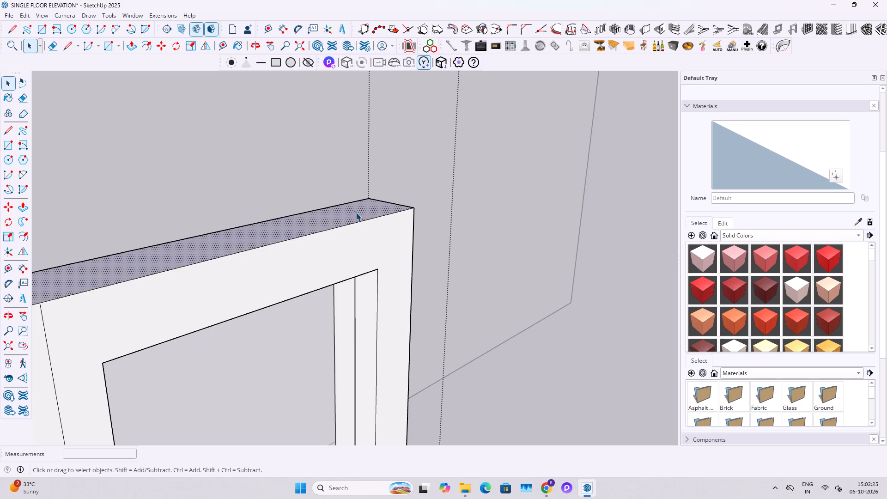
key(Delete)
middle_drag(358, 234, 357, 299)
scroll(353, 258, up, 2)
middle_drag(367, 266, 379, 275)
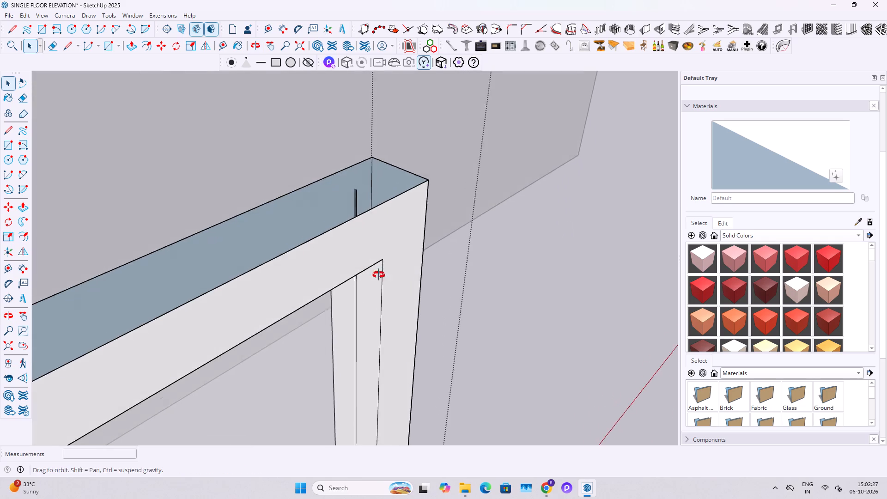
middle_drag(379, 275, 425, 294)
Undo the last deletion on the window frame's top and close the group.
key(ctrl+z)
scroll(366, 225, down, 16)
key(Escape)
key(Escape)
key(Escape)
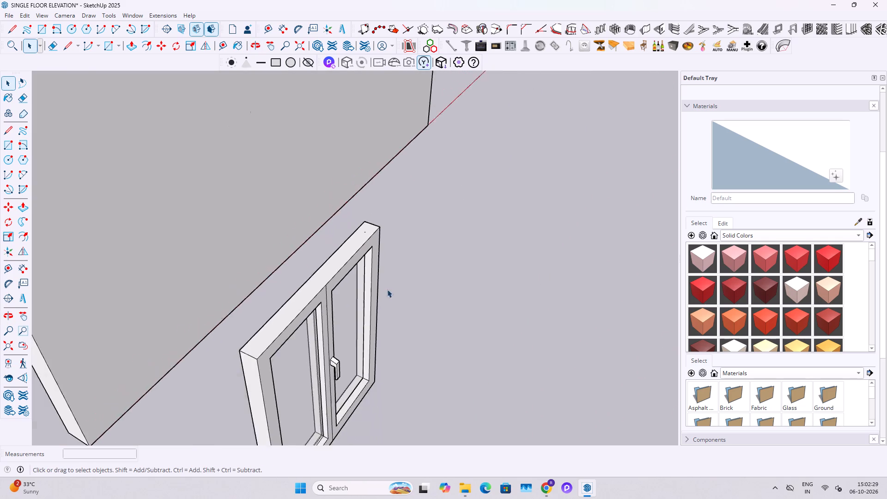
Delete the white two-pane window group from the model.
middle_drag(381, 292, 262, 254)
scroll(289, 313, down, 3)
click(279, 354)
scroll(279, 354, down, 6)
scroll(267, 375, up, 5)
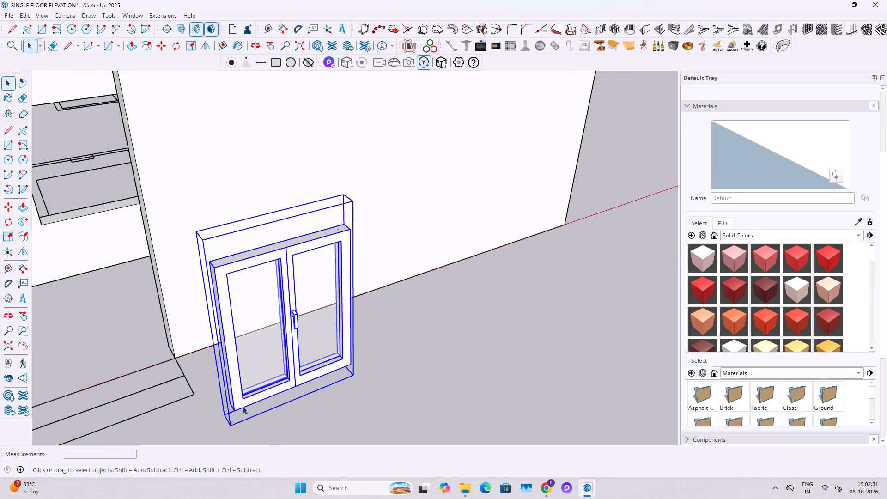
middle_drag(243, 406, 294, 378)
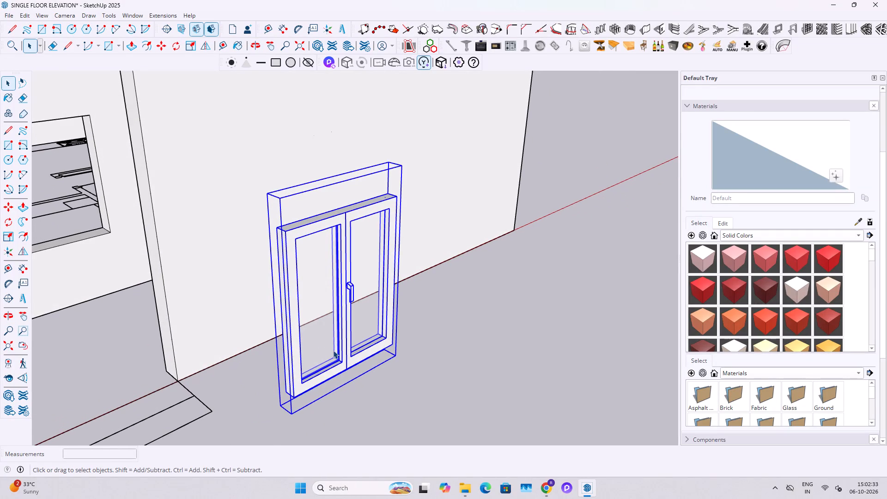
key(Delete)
Switch to 3D Warehouse in the browser and download the grey two-pane WİNDOW model as SketchUp file AS-120-mm.
click(545, 486)
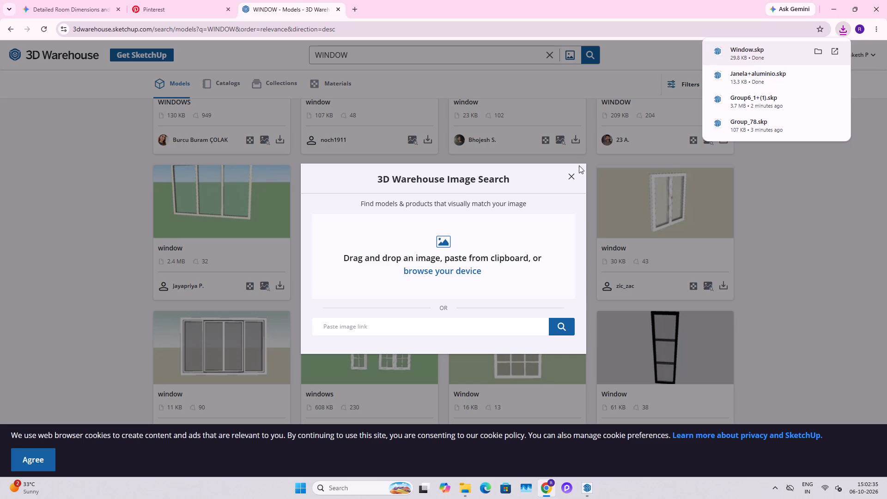
click(577, 173)
click(572, 282)
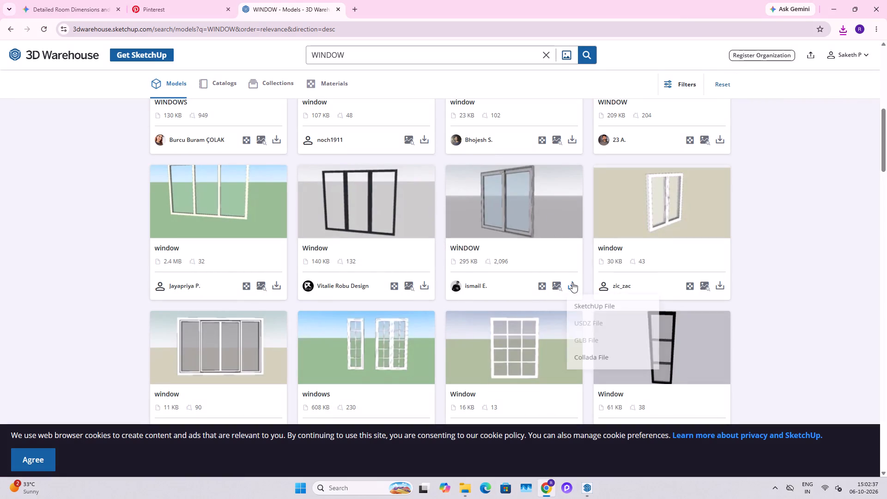
click(584, 298)
click(586, 299)
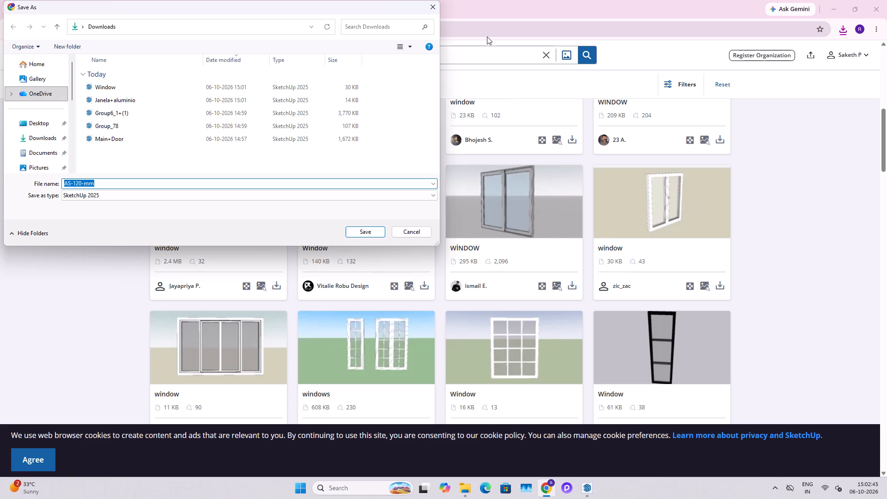
click(377, 229)
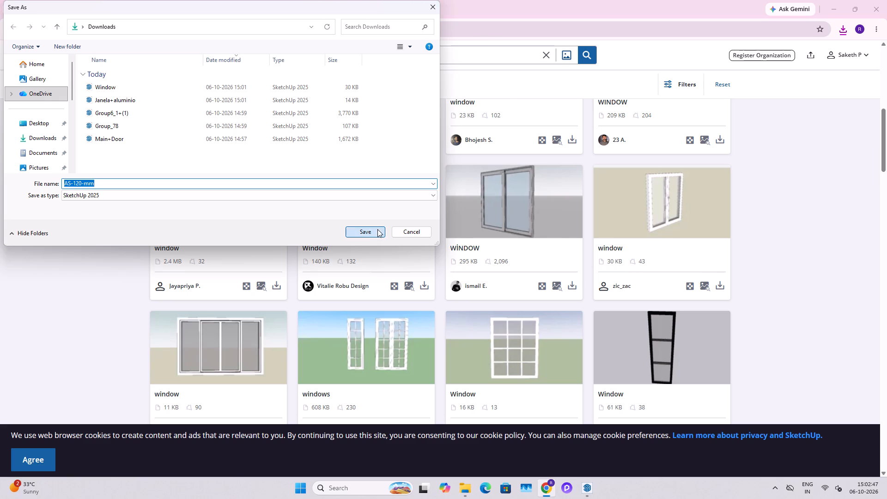
Bring the downloaded AS-120-mm.skp into the SketchUp model and place it on the ground in front of the house.
click(838, 30)
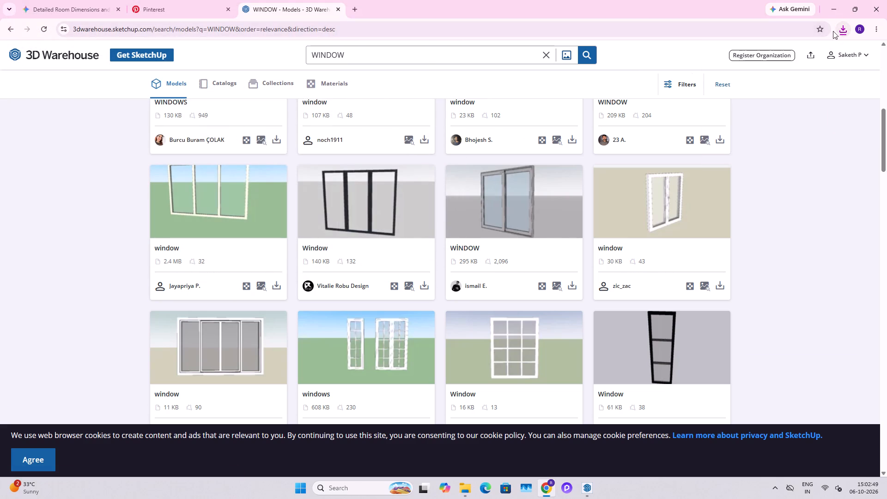
click(840, 30)
drag(752, 74, 601, 482)
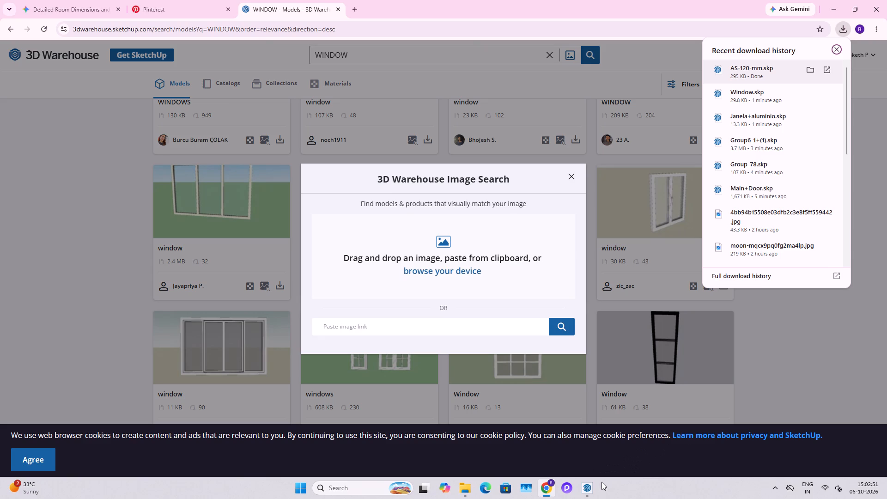
drag(601, 482, 403, 357)
Open the imported grey window component and unlock its right sash.
scroll(410, 364, up, 4)
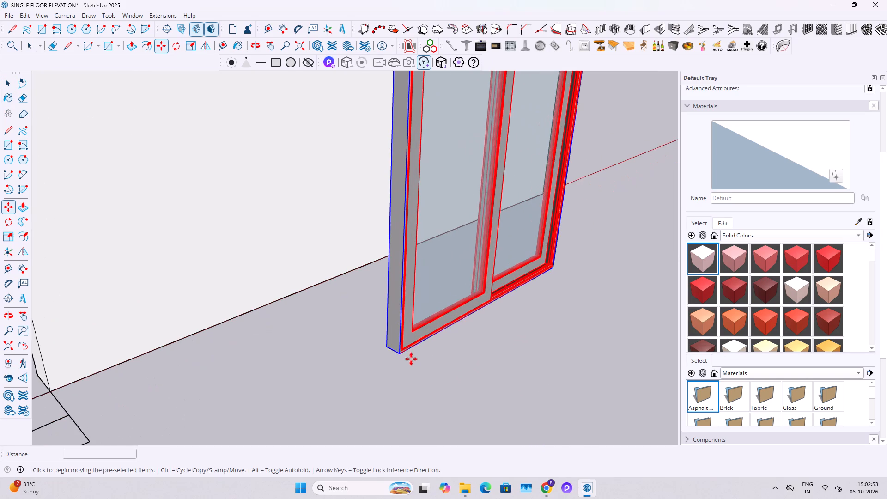
key(space)
right_click(421, 301)
middle_drag(430, 306, 321, 344)
right_click(352, 295)
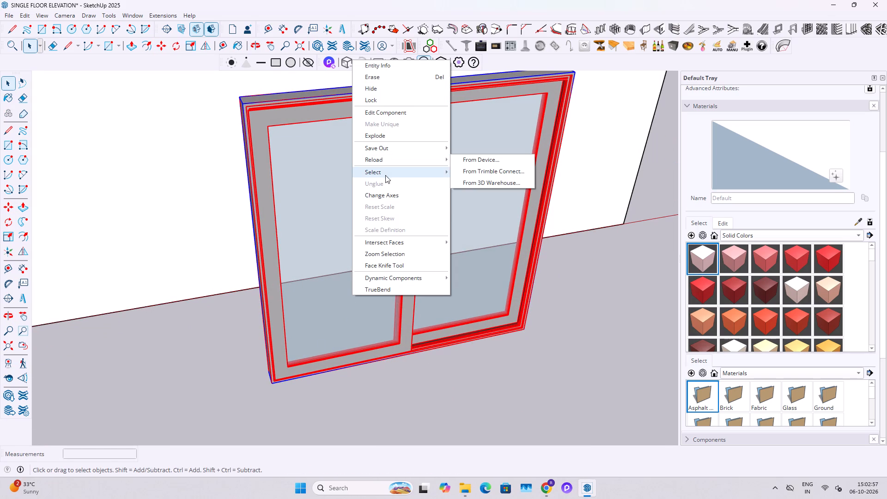
double_click(276, 227)
click(270, 213)
right_click(270, 213)
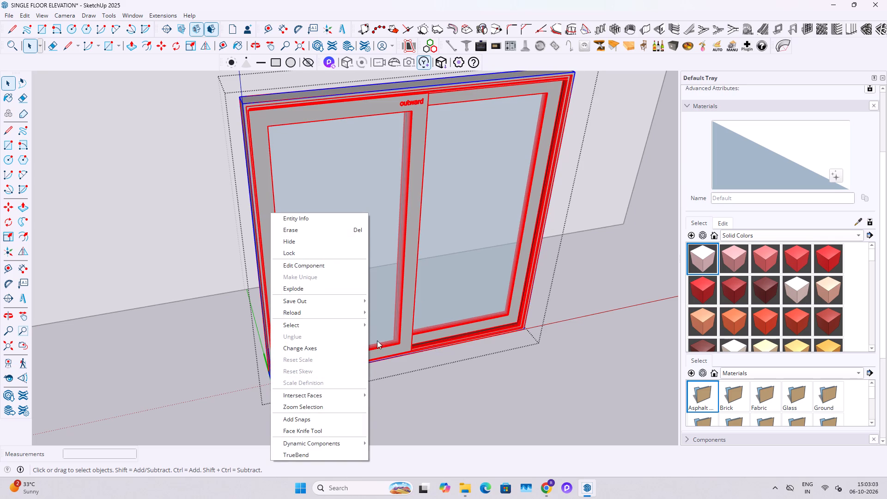
click(444, 325)
scroll(444, 332, up, 7)
double_click(442, 349)
click(443, 335)
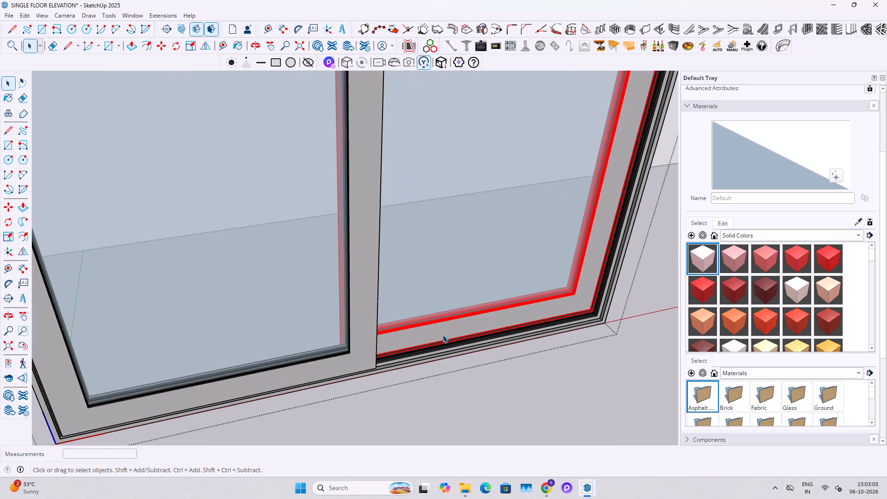
right_click(443, 335)
click(500, 132)
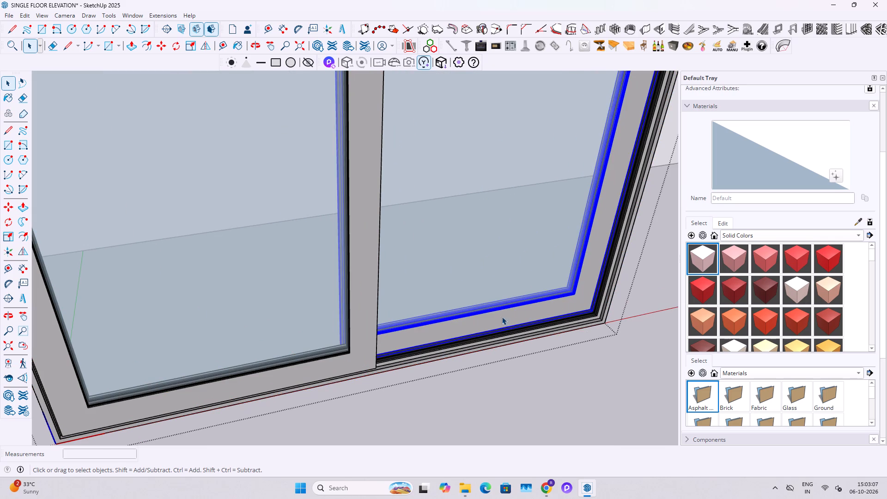
click(496, 348)
Unlock the window's left sash and outer frame, and close the component.
click(368, 340)
right_click(368, 340)
click(398, 131)
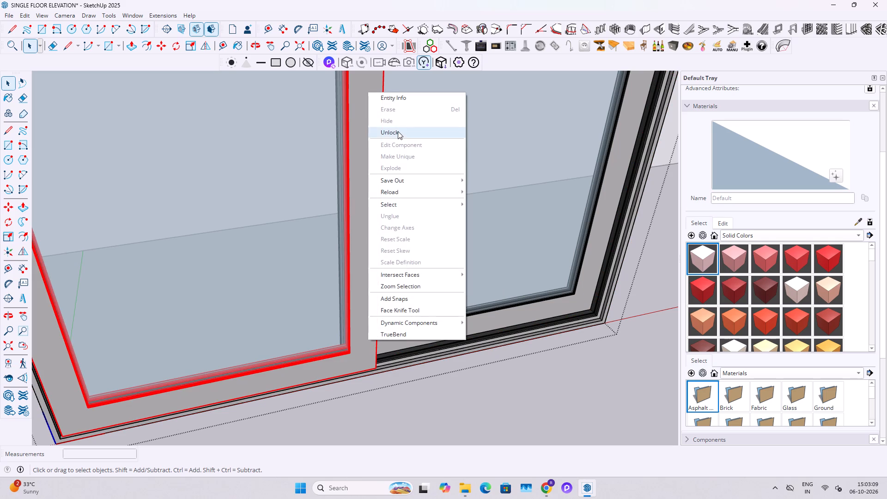
click(453, 361)
click(451, 347)
right_click(452, 351)
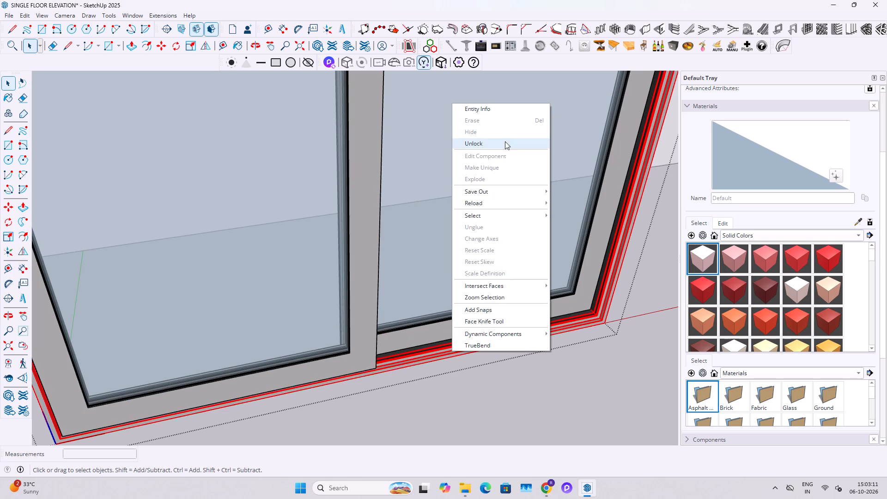
click(479, 147)
click(518, 405)
scroll(489, 369, down, 8)
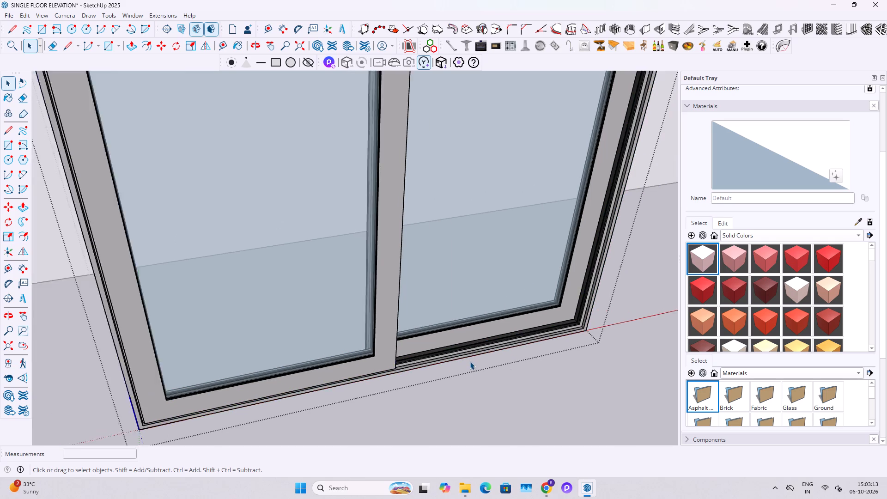
scroll(470, 361, down, 4)
key(Escape)
Move the grey window by its lower-left corner to the lower-left corner of the front wall's window opening.
click(420, 310)
scroll(386, 279, down, 11)
scroll(339, 340, up, 2)
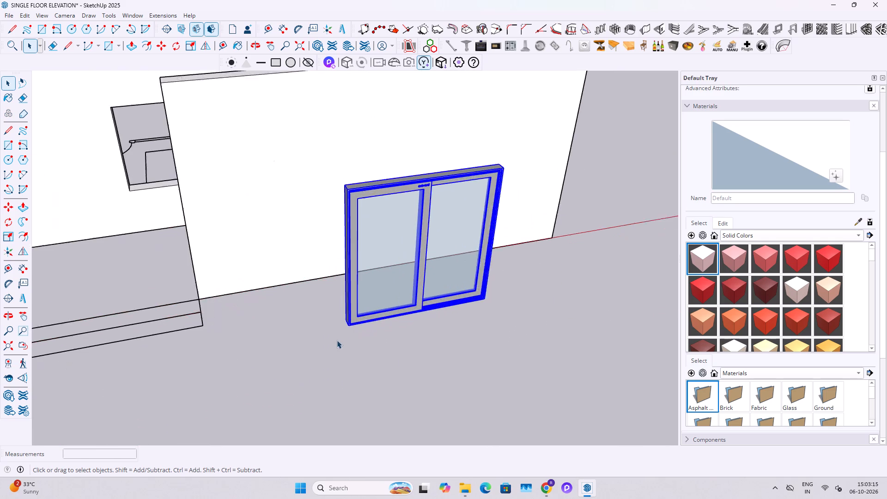
scroll(337, 340, up, 2)
scroll(355, 286, up, 11)
key(m)
click(350, 310)
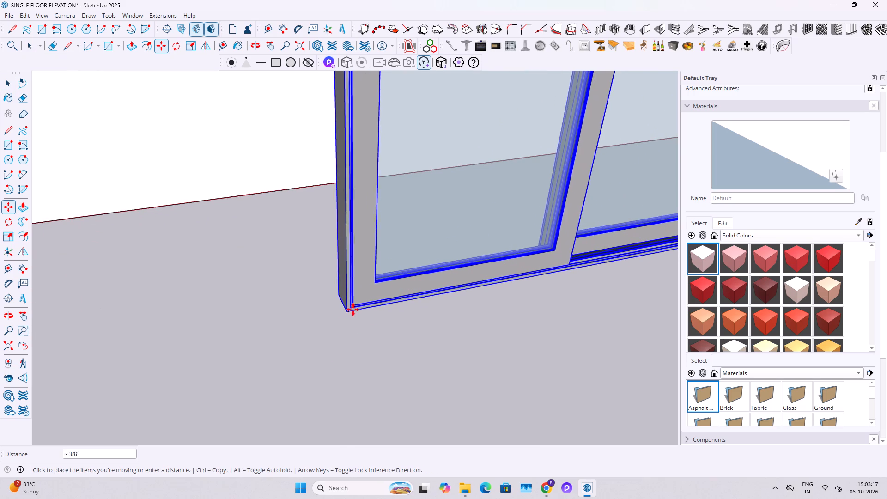
scroll(475, 363, down, 12)
shift+middle_drag(276, 268, 466, 391)
scroll(282, 275, up, 9)
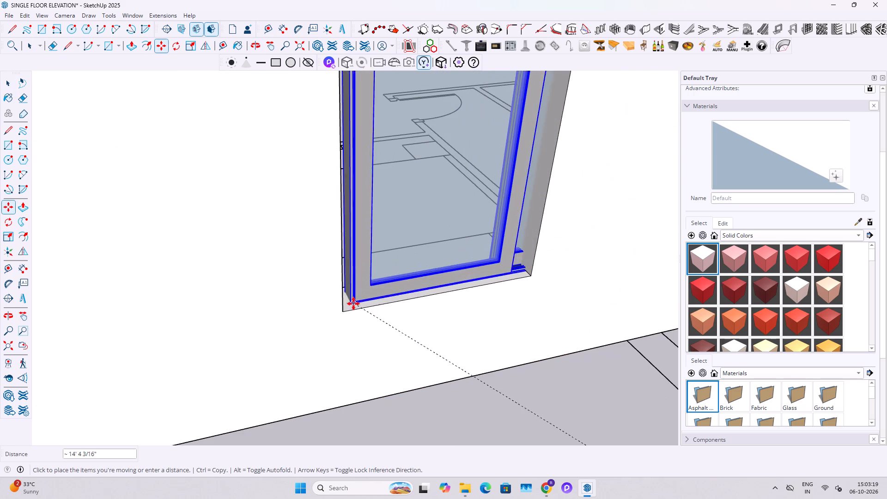
click(346, 310)
Scale the window's width along the red axis to about 0.62 to match the opening's right edge.
key(space)
text(S)
scroll(346, 310, down, 5)
shift+middle_drag(445, 256, 380, 334)
click(487, 260)
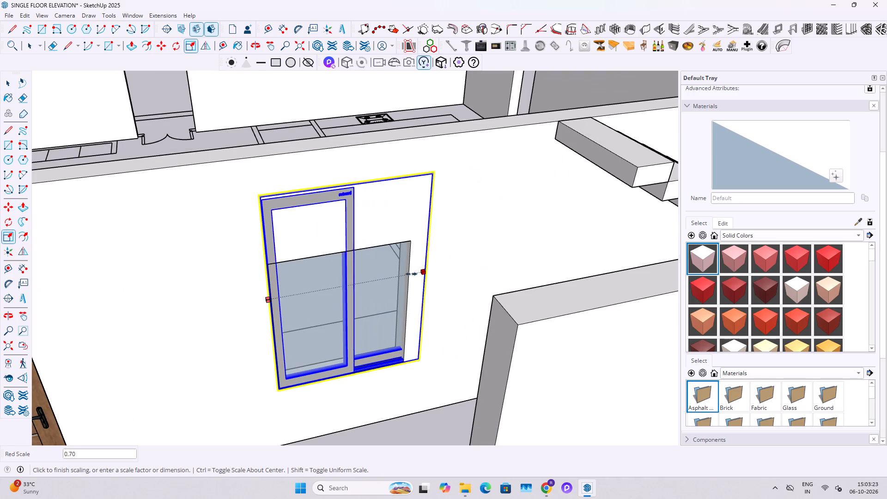
click(409, 289)
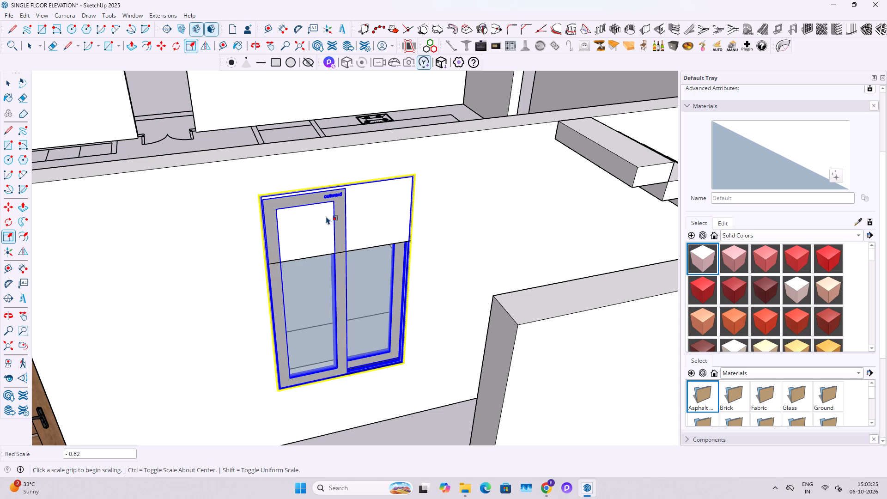
Scale the window's height along the blue axis to about 0.64 to meet the top of the opening.
key(k)
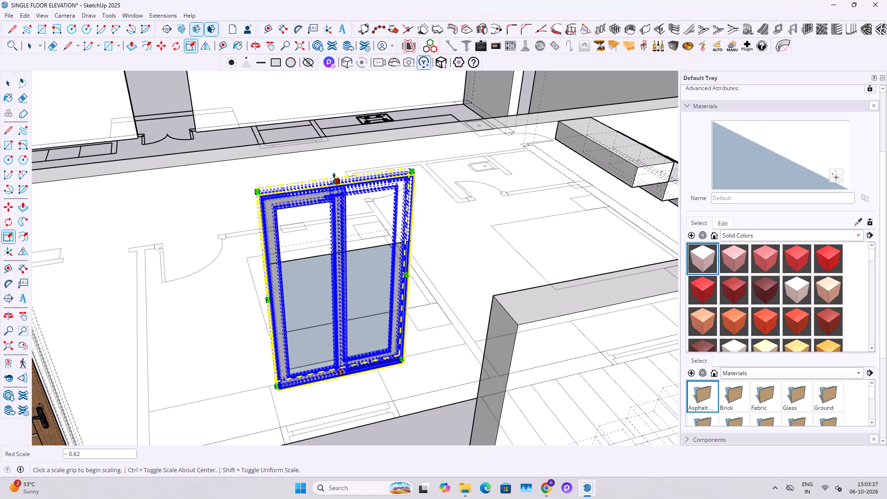
click(334, 179)
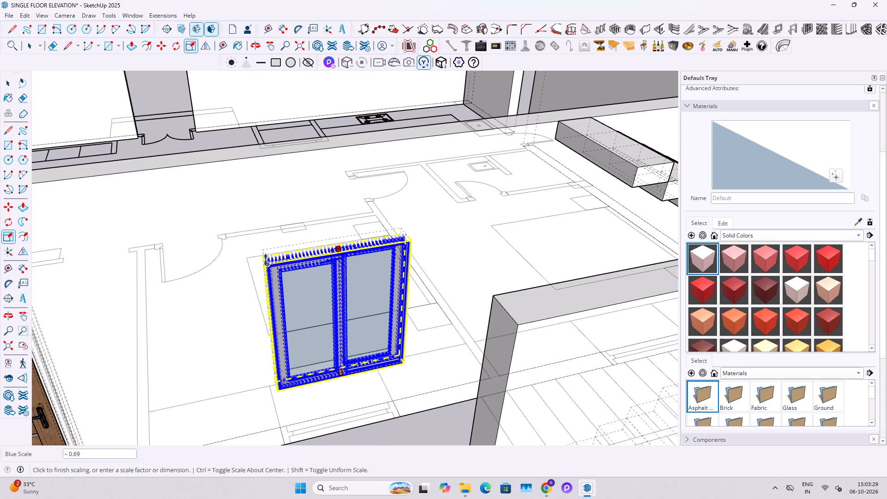
key(k)
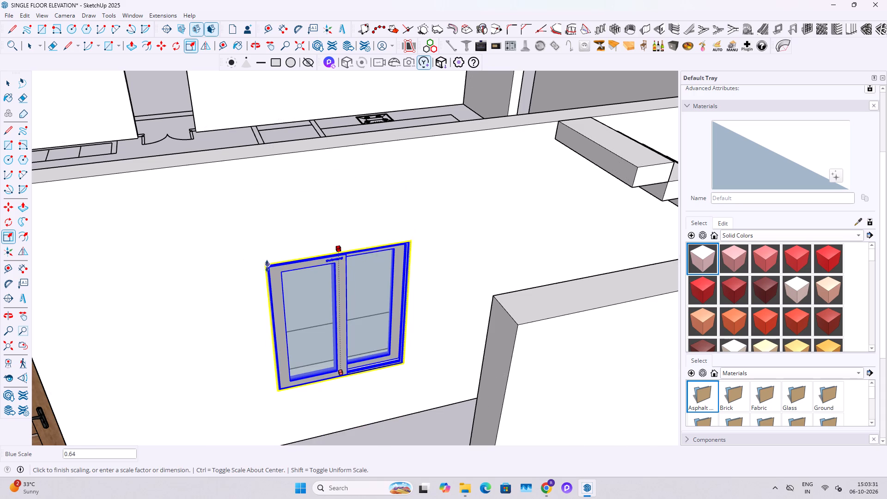
click(272, 264)
key(space)
key(Escape)
scroll(371, 345, up, 7)
key(Escape)
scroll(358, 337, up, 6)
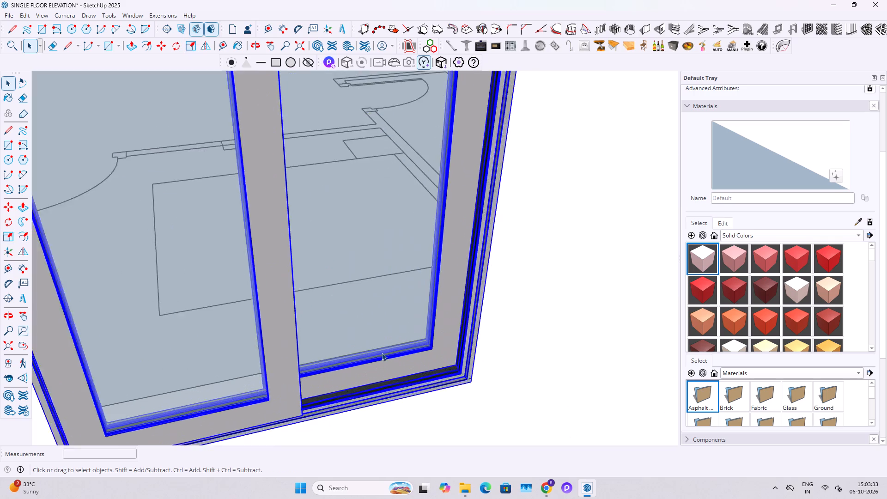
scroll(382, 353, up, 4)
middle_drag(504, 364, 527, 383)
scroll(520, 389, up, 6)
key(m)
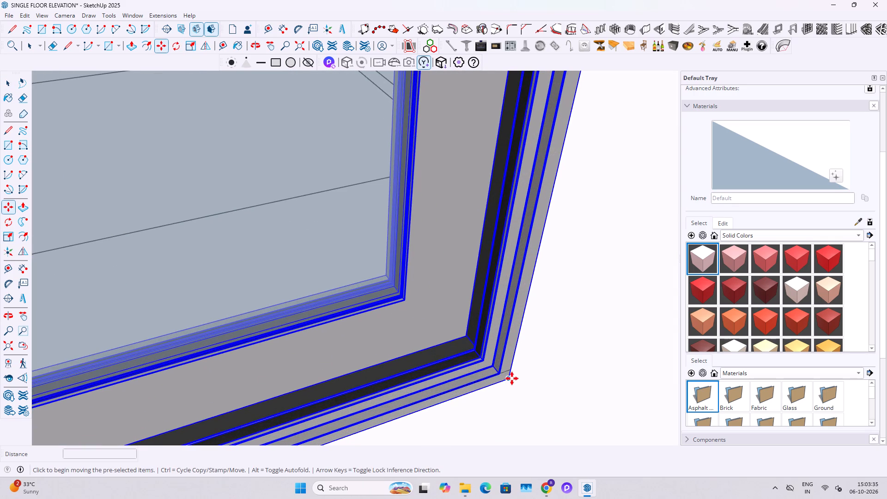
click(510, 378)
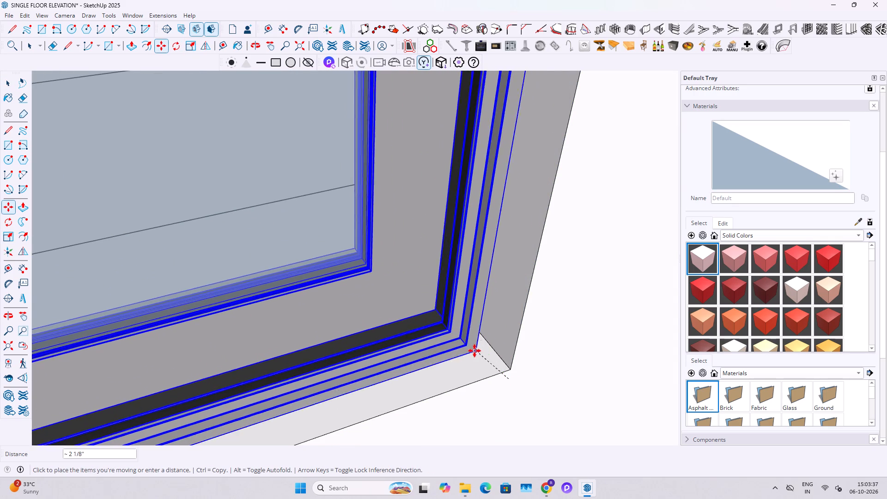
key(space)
Move the window 2" inward along the green axis so it sits recessed in the wall opening.
scroll(502, 372, up, 4)
middle_drag(489, 373, 266, 279)
scroll(352, 364, up, 1)
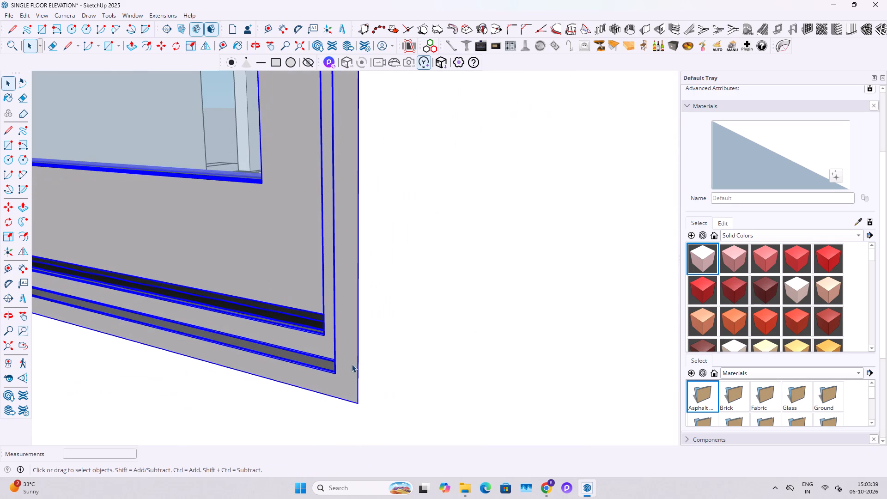
middle_drag(340, 353, 634, 454)
key(m)
click(444, 353)
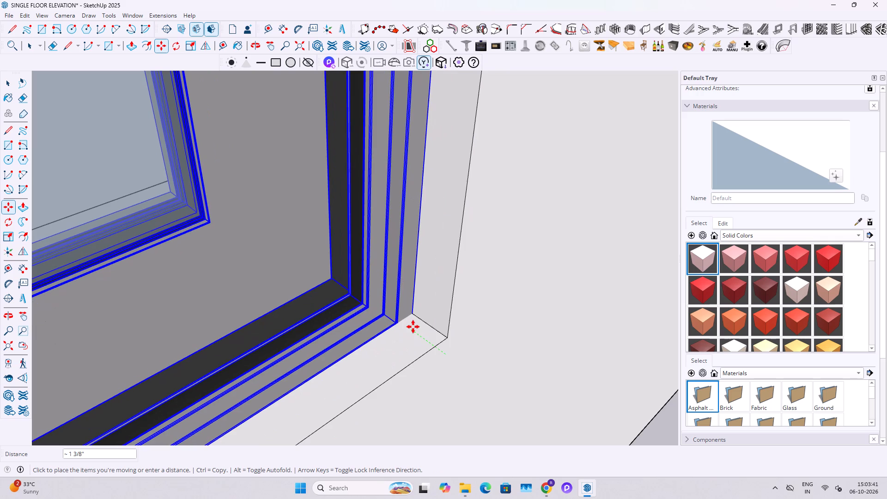
text(2")
key(Return)
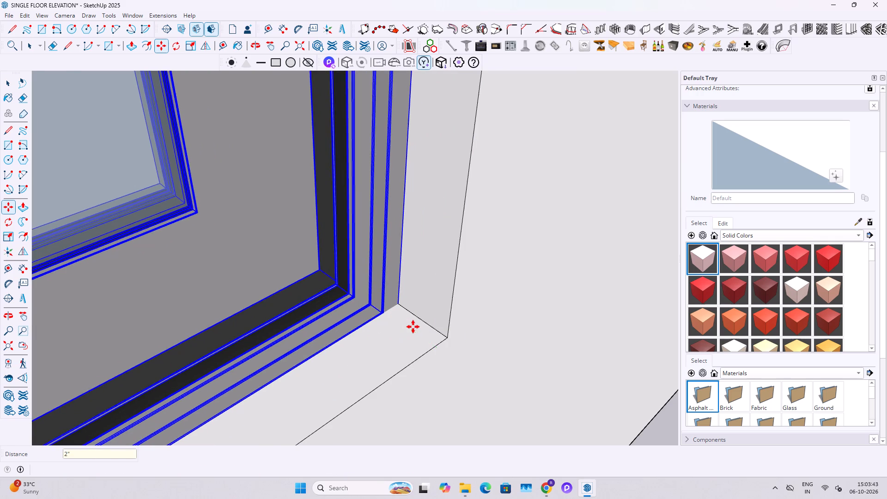
key(space)
Deselect the window and examine its fit in the opening and the look of the front elevation.
scroll(413, 335, down, 20)
scroll(413, 335, down, 1)
middle_drag(396, 350, 356, 324)
scroll(352, 323, down, 7)
middle_drag(319, 269, 296, 179)
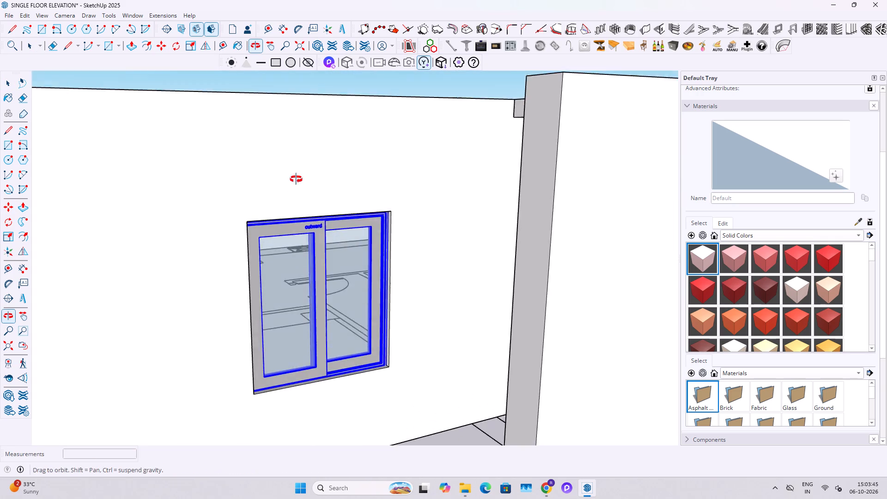
middle_drag(296, 179, 298, 175)
scroll(341, 212, up, 11)
middle_drag(391, 239, 348, 229)
scroll(367, 268, down, 3)
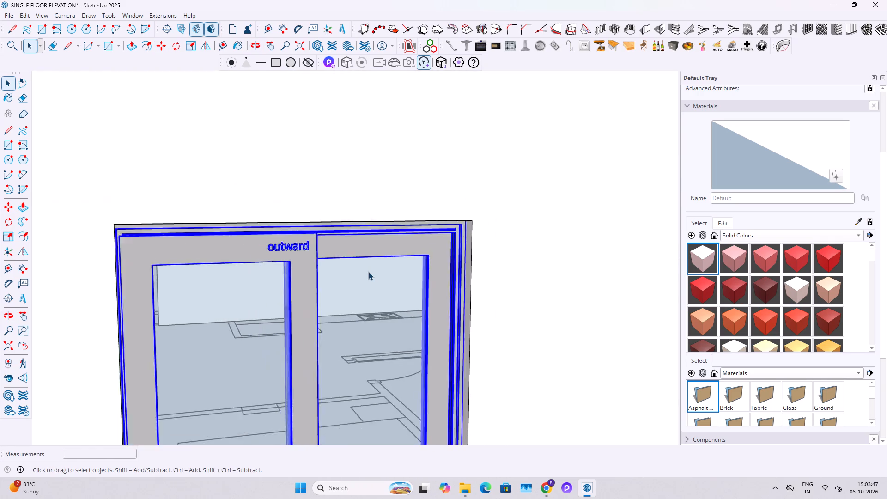
scroll(368, 272, down, 18)
click(450, 158)
middle_drag(365, 285, 307, 294)
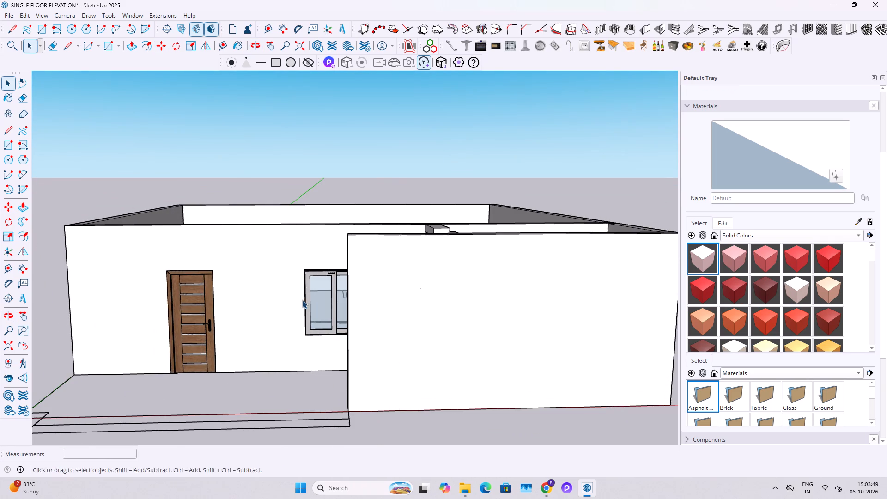
shift+middle_drag(302, 300, 442, 302)
scroll(401, 308, down, 4)
middle_drag(510, 318, 494, 292)
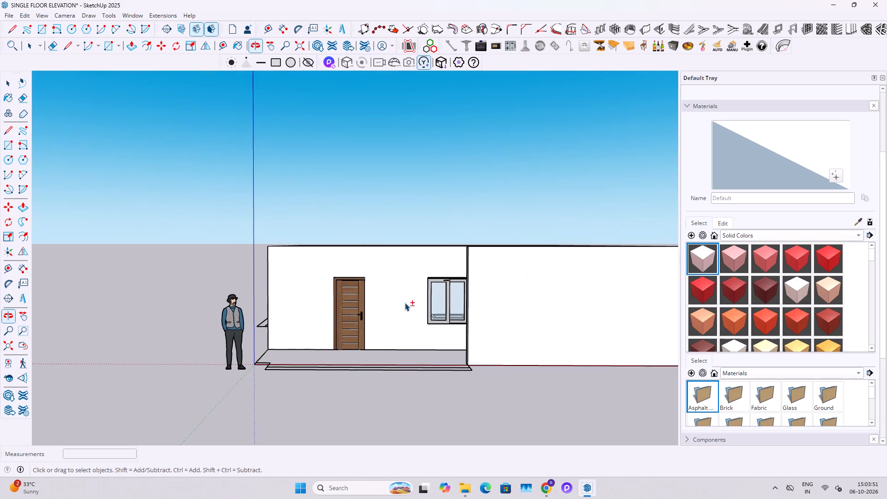
Draw a rectangle across the top of the main block's walls, from the front outer corner to the opposite rear outer corner.
shift+middle_drag(405, 303, 407, 337)
scroll(360, 318, down, 2)
middle_drag(403, 326, 427, 387)
middle_drag(358, 324, 392, 377)
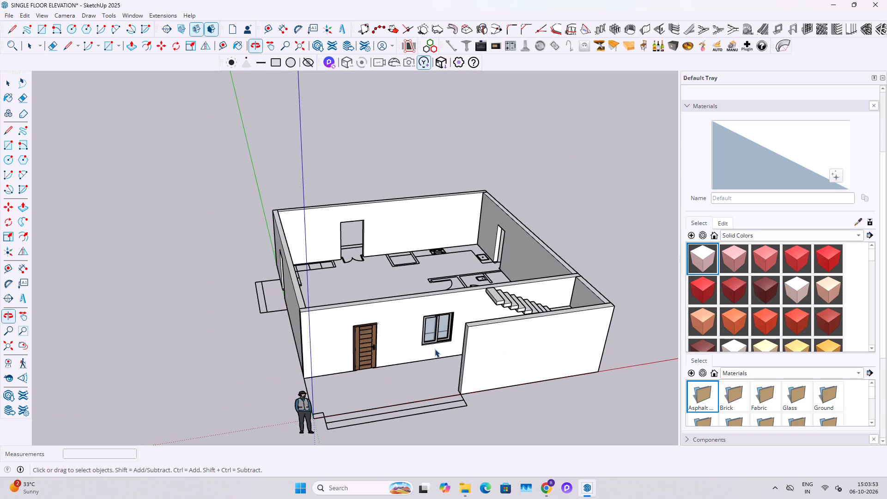
shift+middle_drag(431, 338, 395, 348)
key(r)
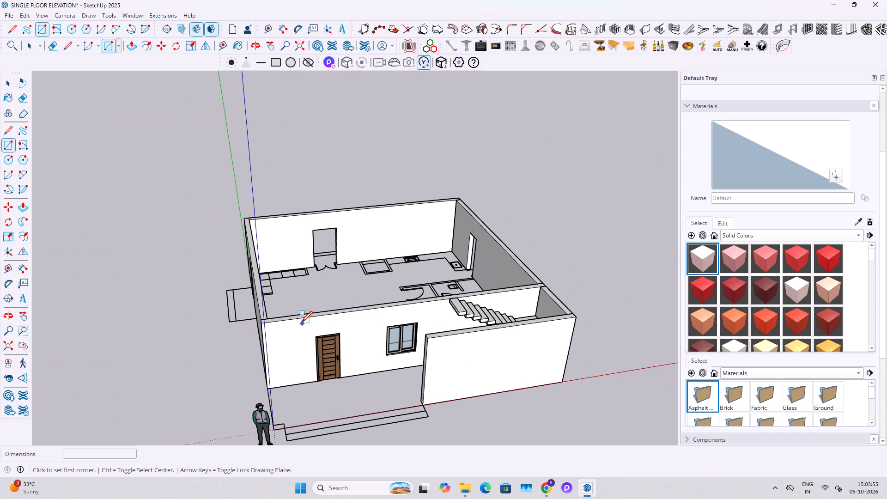
click(263, 323)
scroll(453, 201, up, 3)
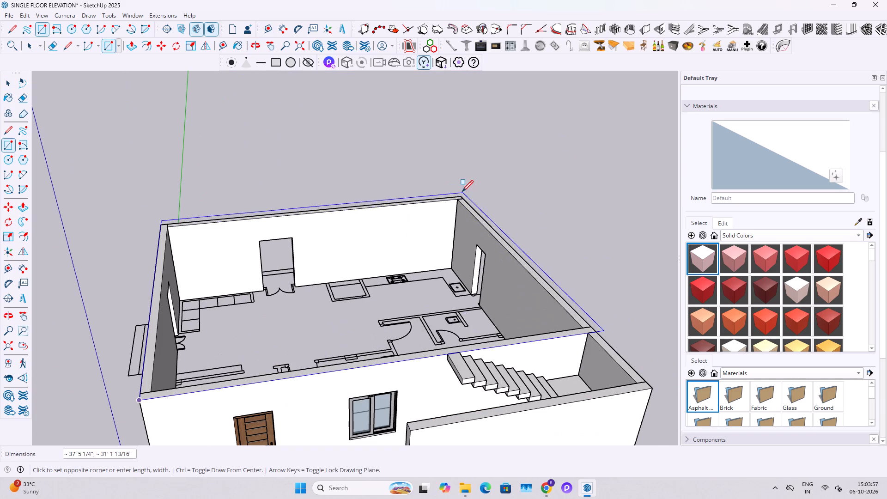
click(460, 196)
Extrude the rectangle on the wall tops upward 5" to form the roof slab.
key(space)
click(430, 284)
key(p)
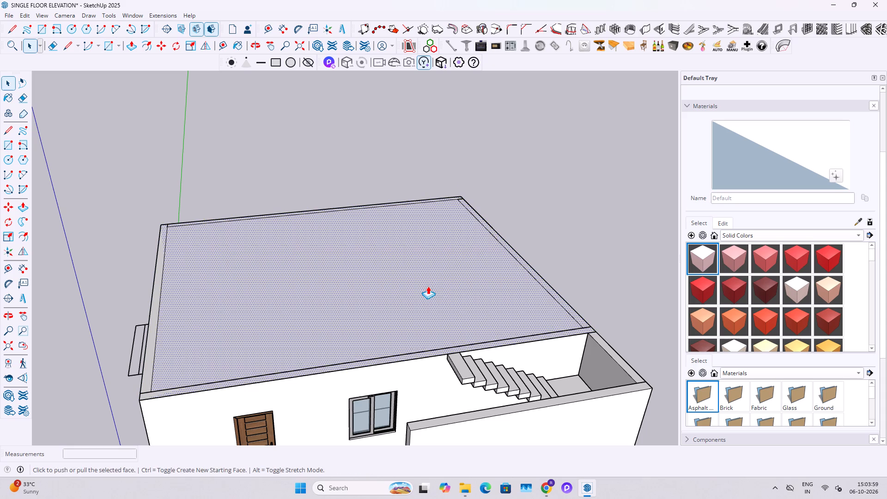
click(428, 286)
text(5")
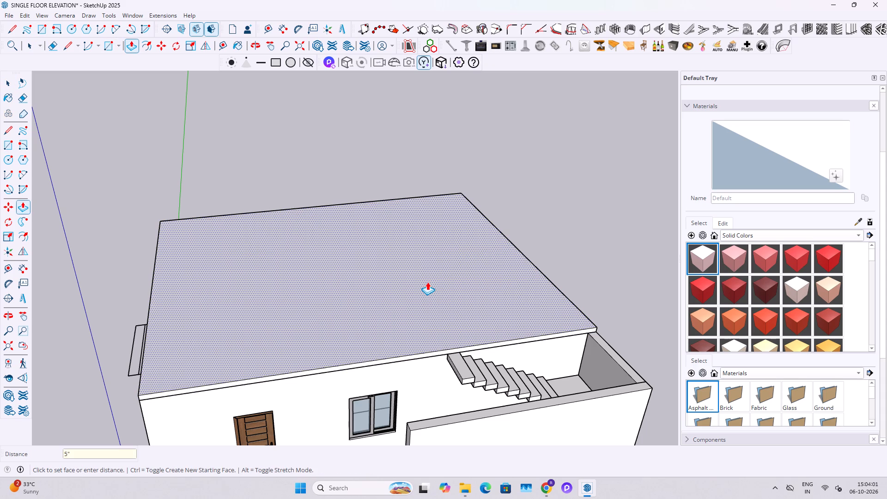
key(Return)
key(space)
Extend the roof slab's front face about 7' 3" forward to line up with the outer face of the staircase's front wall.
triple_click(385, 294)
click(415, 357)
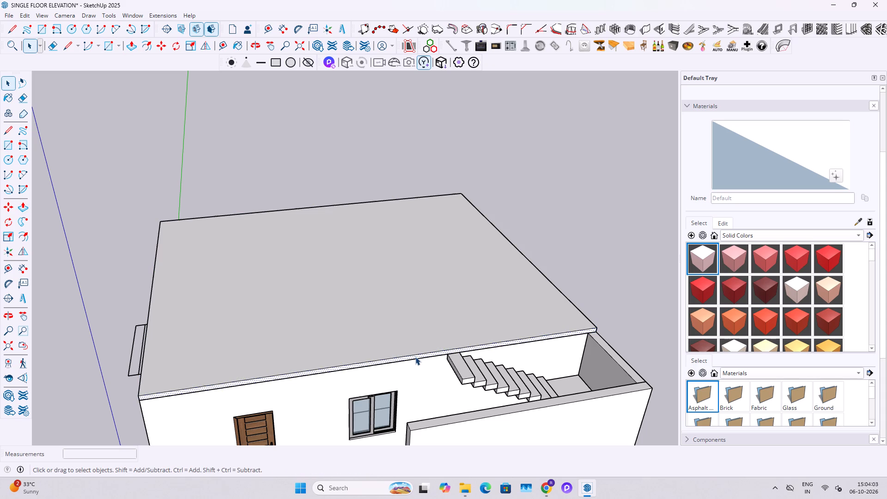
key(p)
click(416, 357)
scroll(428, 370, down, 3)
shift+middle_drag(442, 389, 423, 319)
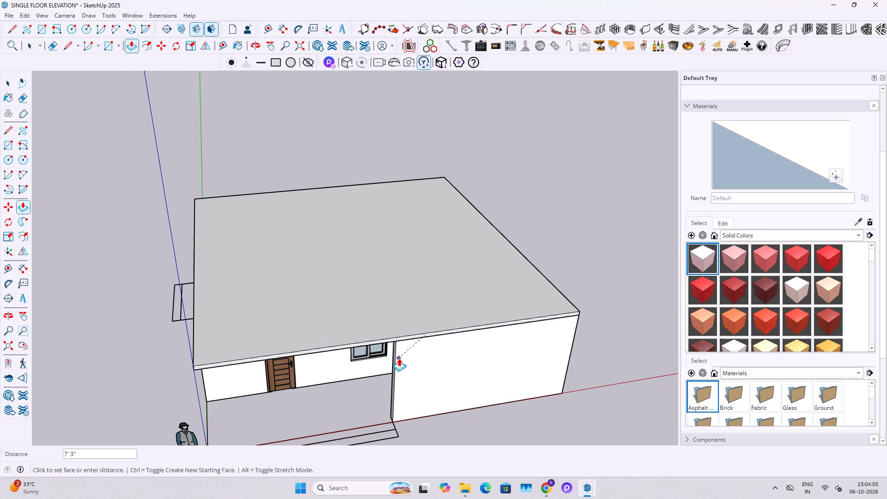
click(397, 358)
key(space)
Make the whole roof slab a group.
triple_click(365, 323)
right_click(365, 323)
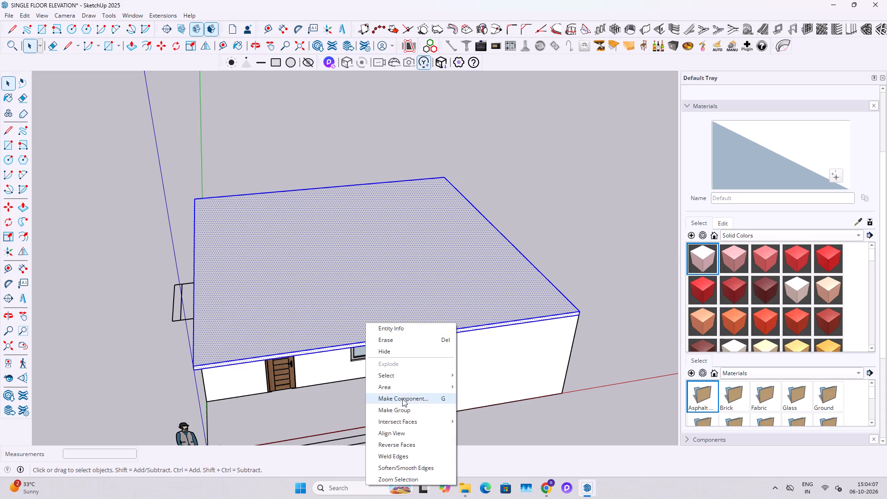
click(401, 406)
Trace the column outline at the porch's front corner with a rectangle and extrude it 10' up to the slab's underside.
middle_drag(339, 405, 416, 344)
scroll(322, 375, up, 11)
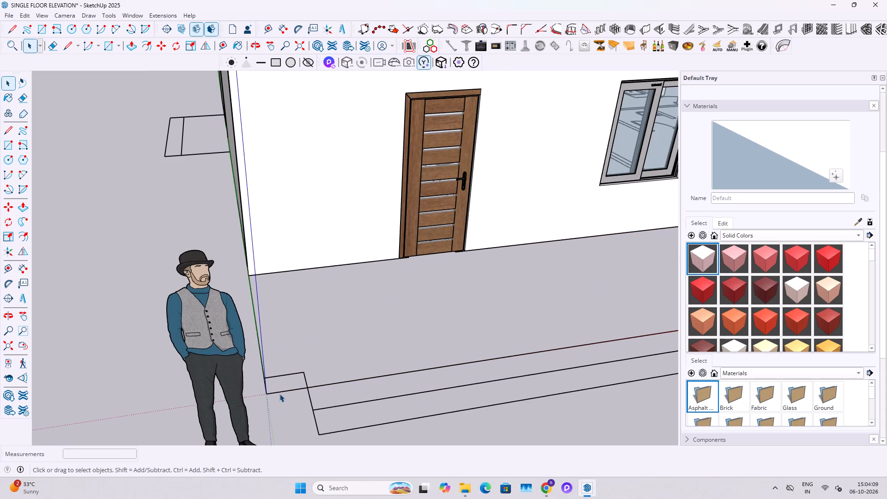
key(r)
click(267, 380)
click(310, 390)
key(space)
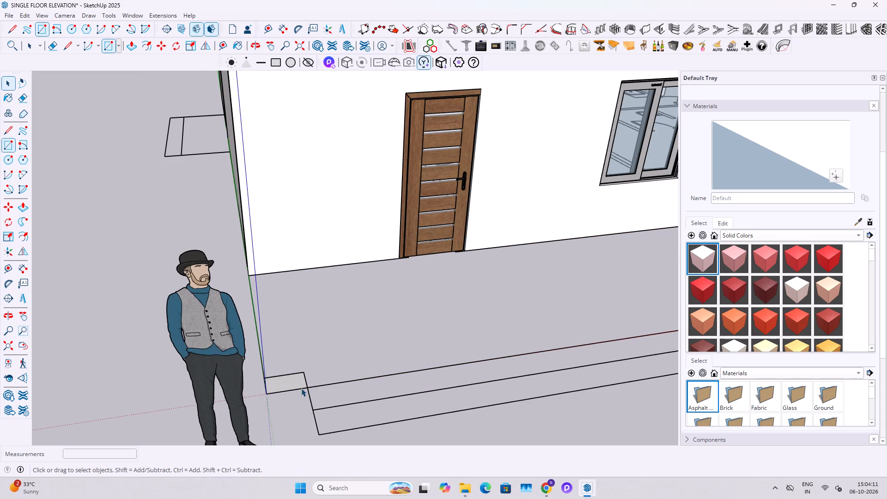
key(p)
click(300, 387)
scroll(298, 367, down, 12)
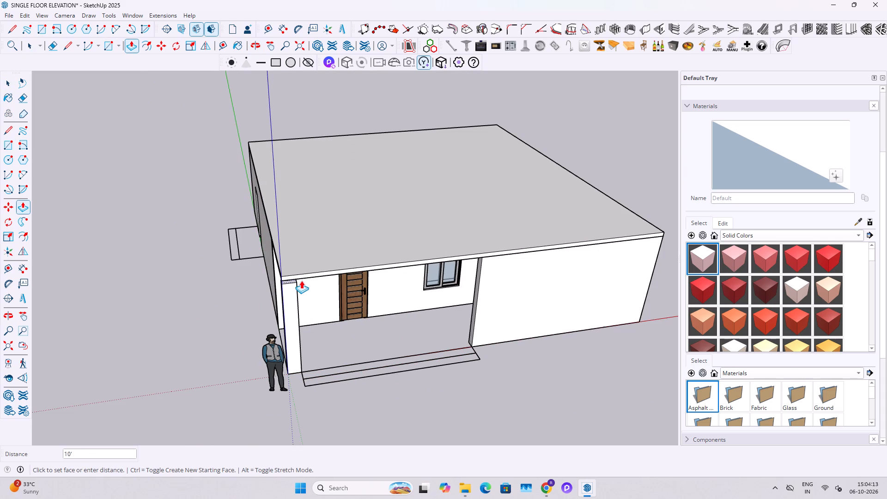
click(301, 280)
key(space)
Make the new porch column a group.
triple_click(296, 296)
click(296, 296)
right_click(296, 296)
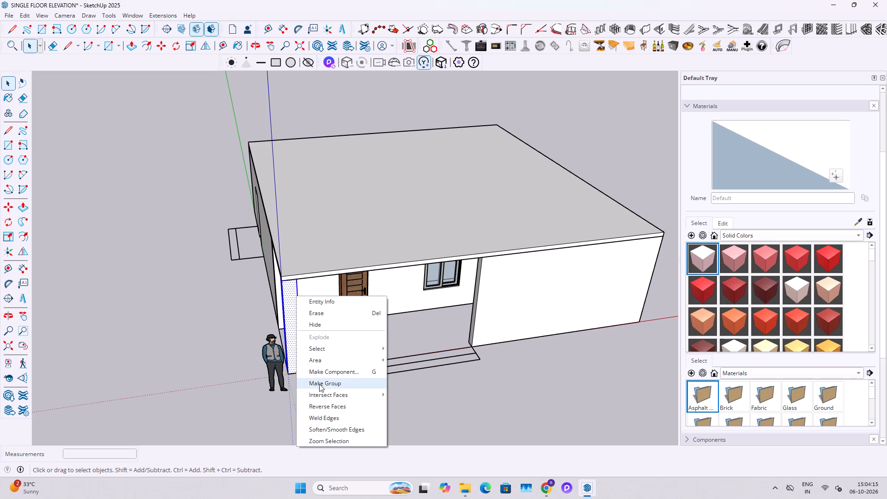
click(328, 386)
Save the model after checking the column and roof from the side and front.
middle_drag(351, 343, 592, 212)
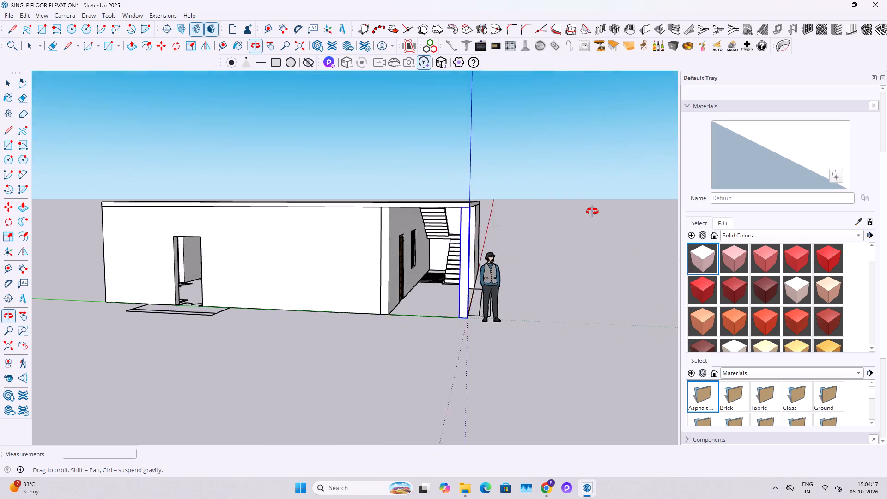
middle_drag(592, 212, 345, 237)
middle_drag(406, 243, 334, 258)
key(ctrl+s)
click(409, 313)
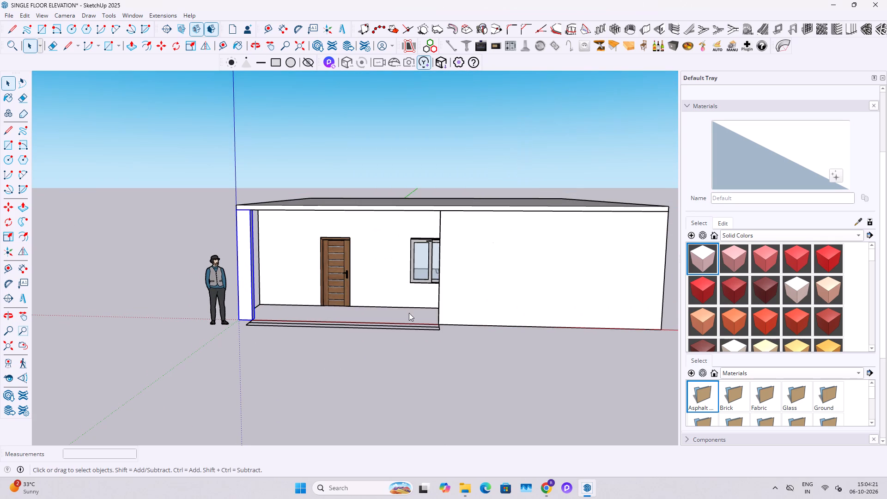
Inside the wall group, push the porch-side end of the staircase's front wall back in line with the foot of the stairs.
shift+middle_drag(502, 291, 304, 345)
scroll(427, 318, up, 16)
scroll(303, 324, up, 1)
scroll(303, 328, down, 5)
middle_drag(209, 345, 417, 318)
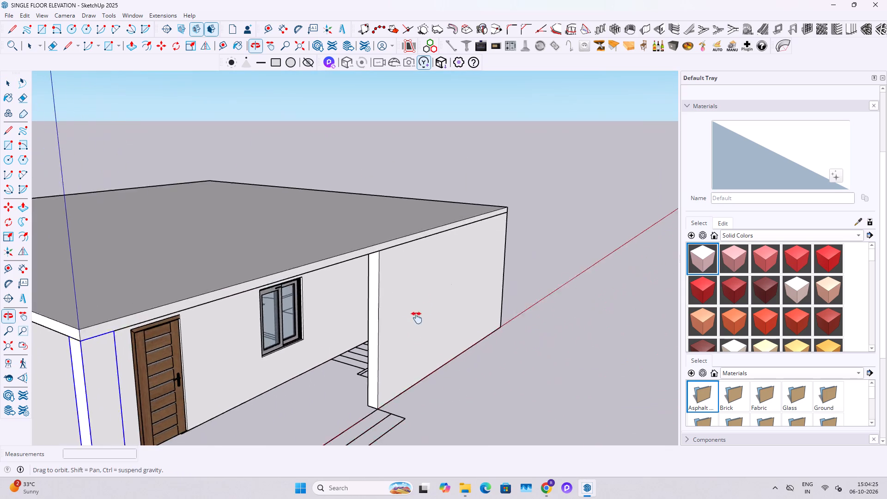
middle_drag(417, 318, 493, 322)
scroll(411, 364, up, 9)
middle_drag(412, 352, 492, 338)
double_click(556, 341)
click(570, 316)
click(572, 324)
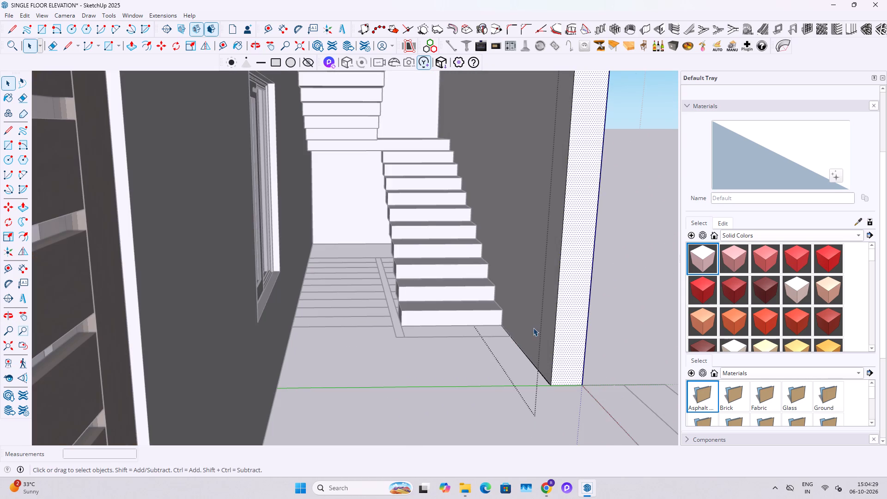
key(p)
click(557, 342)
click(493, 322)
key(space)
middle_drag(555, 332, 388, 378)
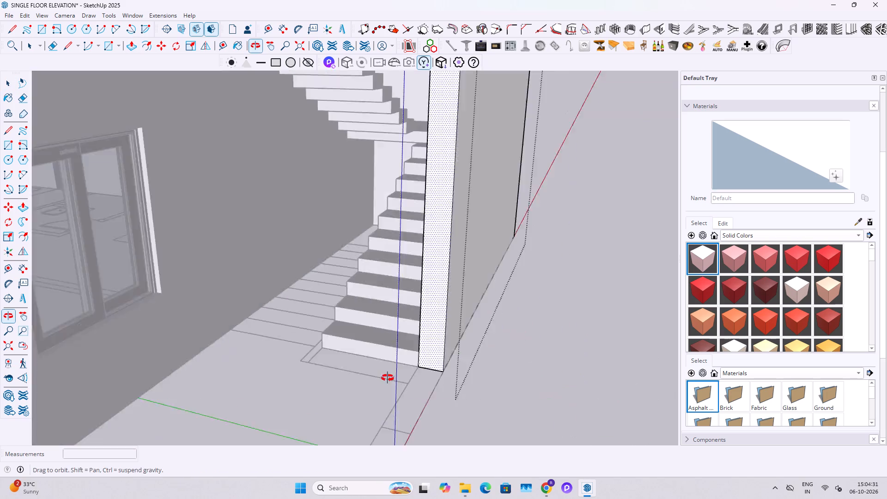
middle_drag(388, 378, 214, 396)
key(Escape)
key(Escape)
scroll(308, 399, down, 8)
key(Escape)
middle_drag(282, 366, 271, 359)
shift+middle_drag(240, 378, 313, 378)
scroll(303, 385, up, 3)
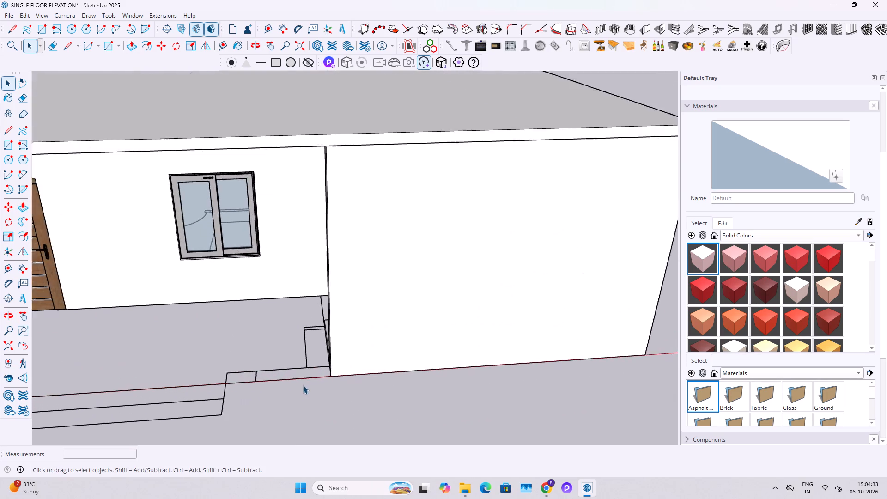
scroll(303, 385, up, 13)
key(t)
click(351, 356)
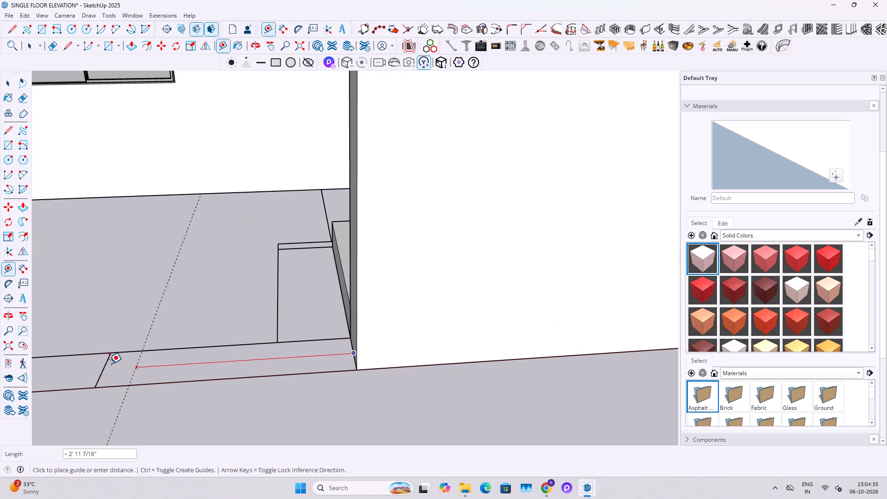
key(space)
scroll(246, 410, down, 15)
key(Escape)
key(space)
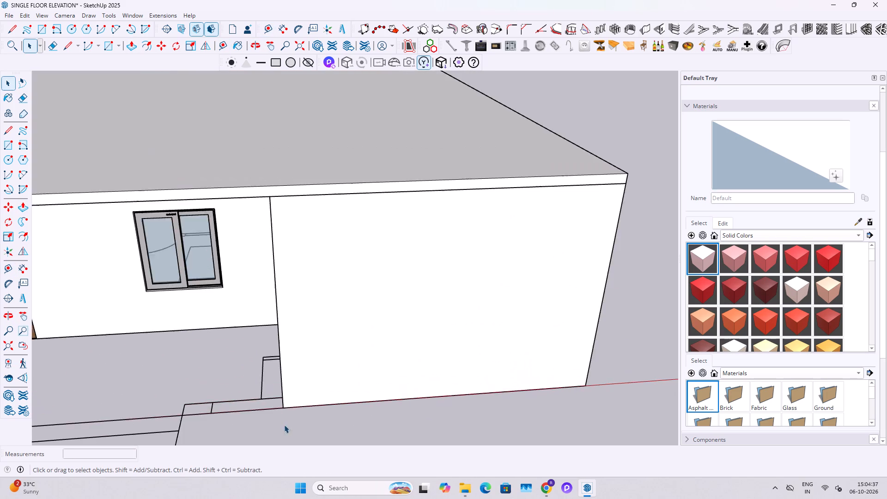
Hide the roof slab group to expose the staircase.
scroll(284, 425, down, 7)
middle_drag(285, 375, 243, 385)
middle_drag(350, 335, 229, 365)
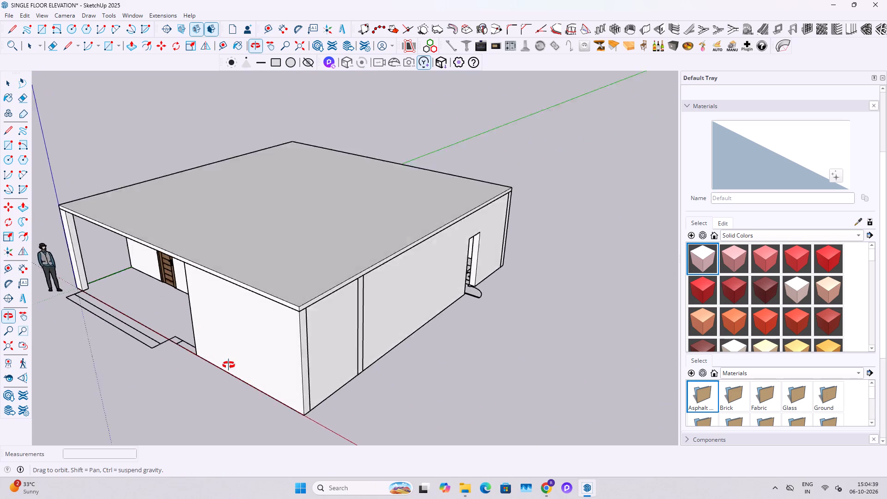
middle_drag(229, 365, 237, 375)
right_click(270, 296)
click(300, 323)
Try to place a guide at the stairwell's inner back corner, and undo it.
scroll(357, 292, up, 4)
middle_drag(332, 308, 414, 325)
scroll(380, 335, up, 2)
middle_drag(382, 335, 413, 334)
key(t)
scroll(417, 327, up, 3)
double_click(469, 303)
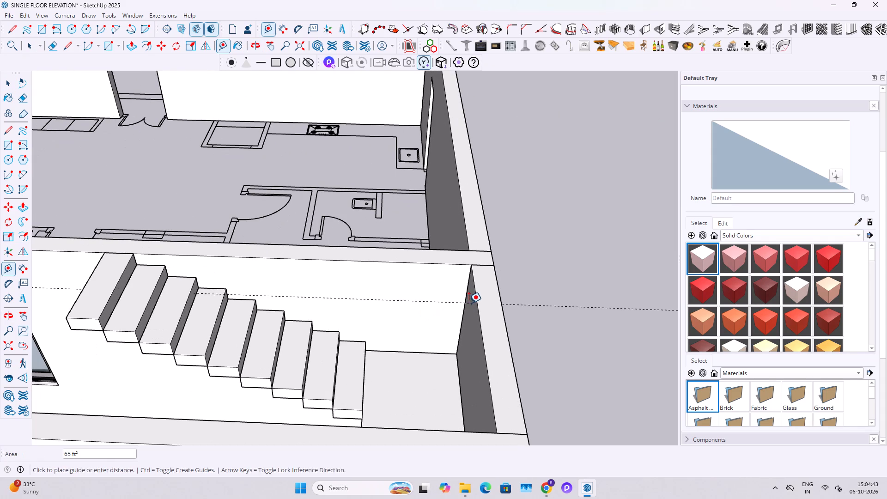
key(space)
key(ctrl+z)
Add vertical guide lines along the stairwell's inner back corner, the top step's wall-side corner and the front wall's free end.
key(t)
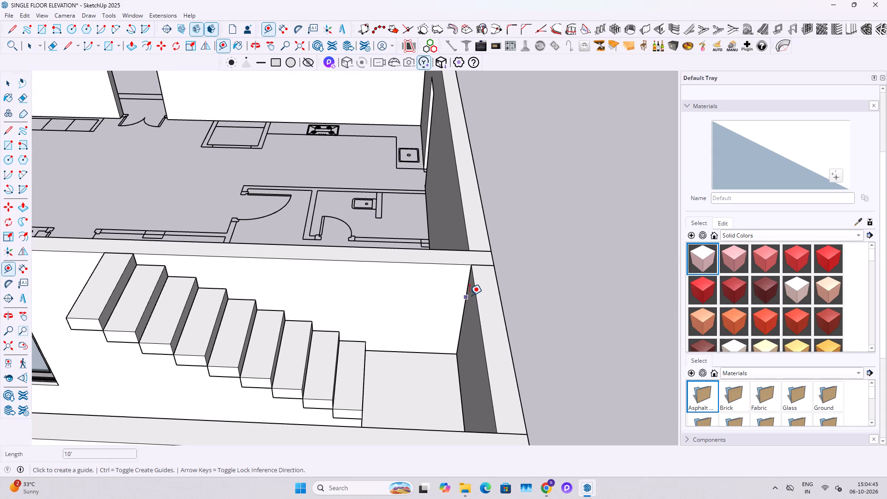
double_click(469, 295)
scroll(468, 295, down, 4)
scroll(192, 268, up, 3)
middle_drag(197, 278, 305, 240)
scroll(274, 295, up, 3)
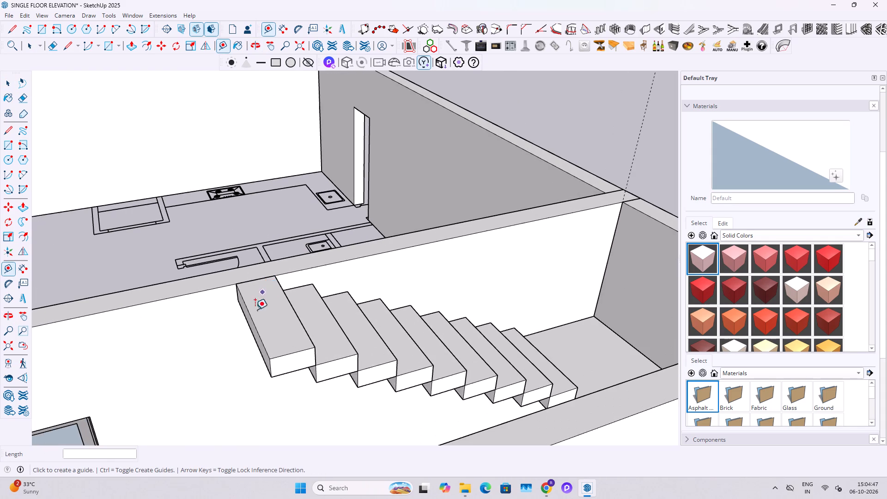
scroll(238, 292, up, 3)
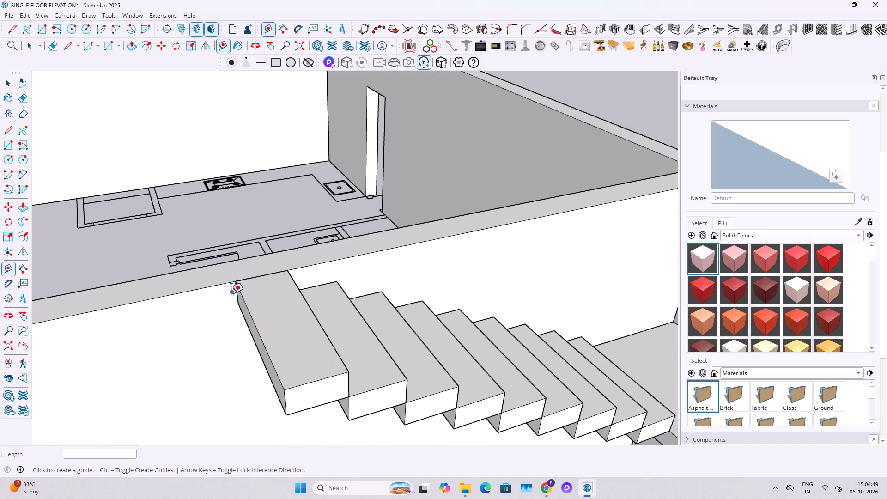
scroll(231, 293, up, 5)
double_click(241, 289)
scroll(238, 279, down, 17)
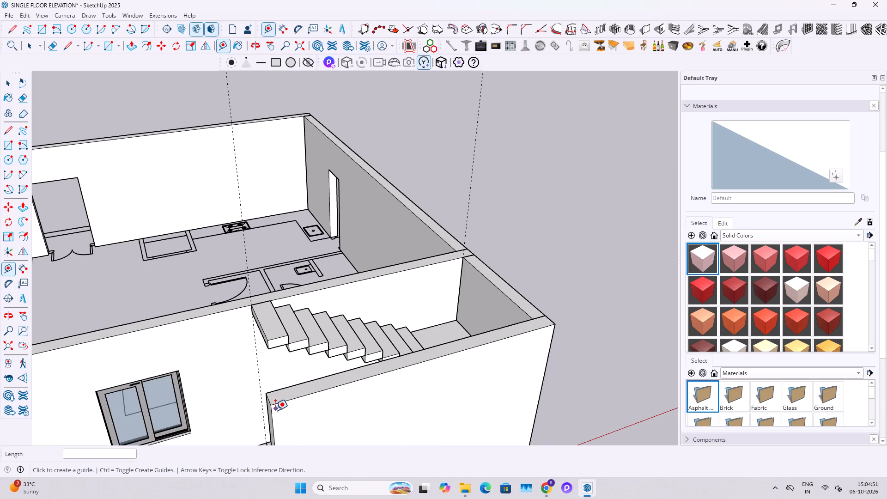
double_click(273, 418)
key(space)
key(Escape)
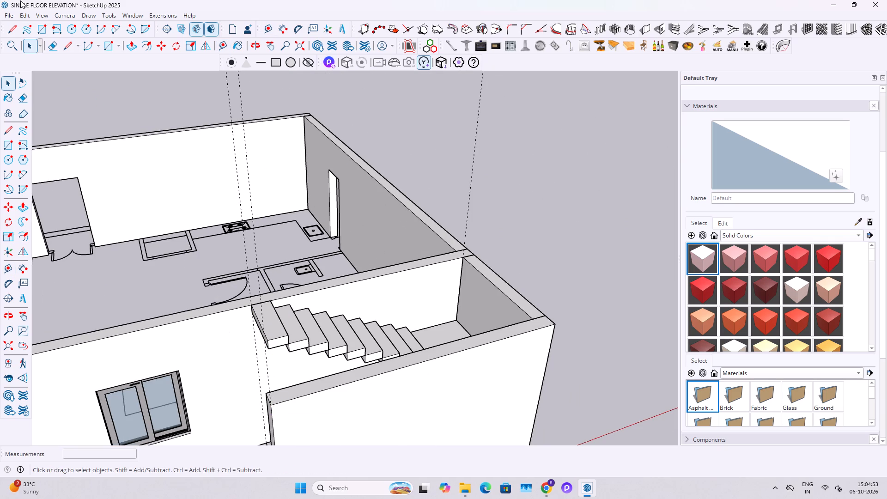
Unhide the roof slab group.
click(25, 18)
click(53, 162)
click(188, 181)
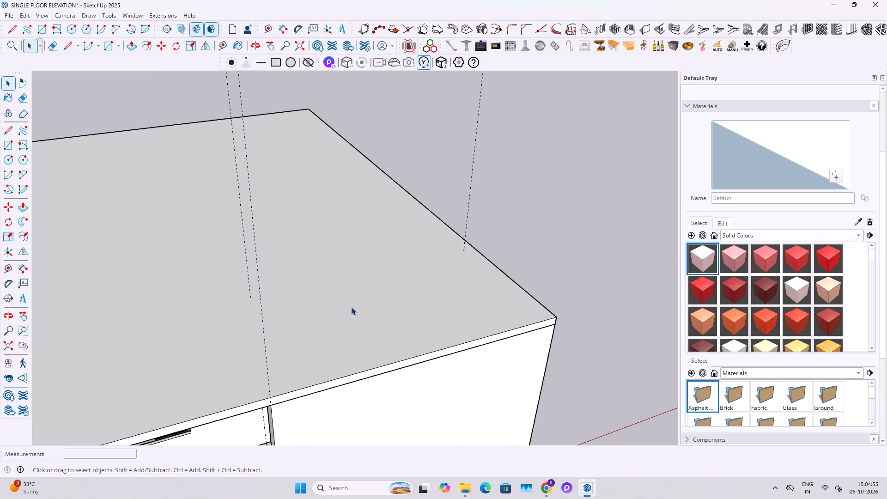
Open the roof slab group for editing and place a guide 9" inward from the slab's front edge.
middle_drag(351, 307, 296, 338)
double_click(294, 337)
click(288, 338)
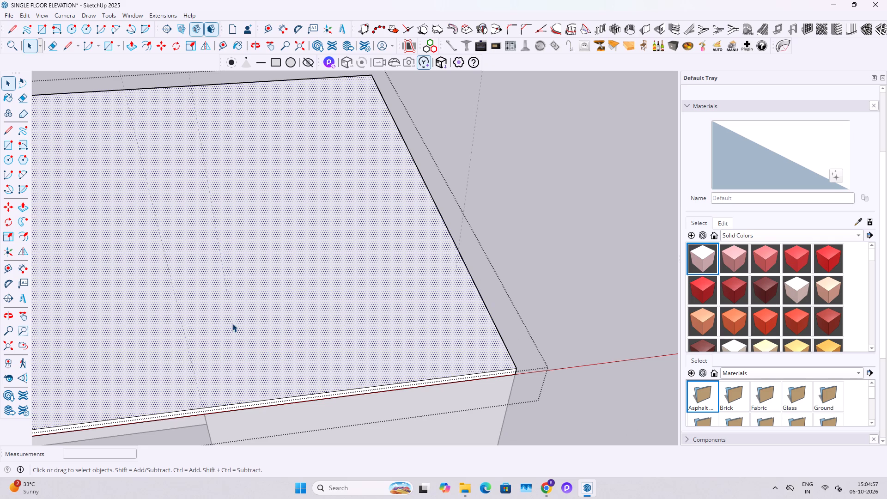
key(t)
key(space)
key(r)
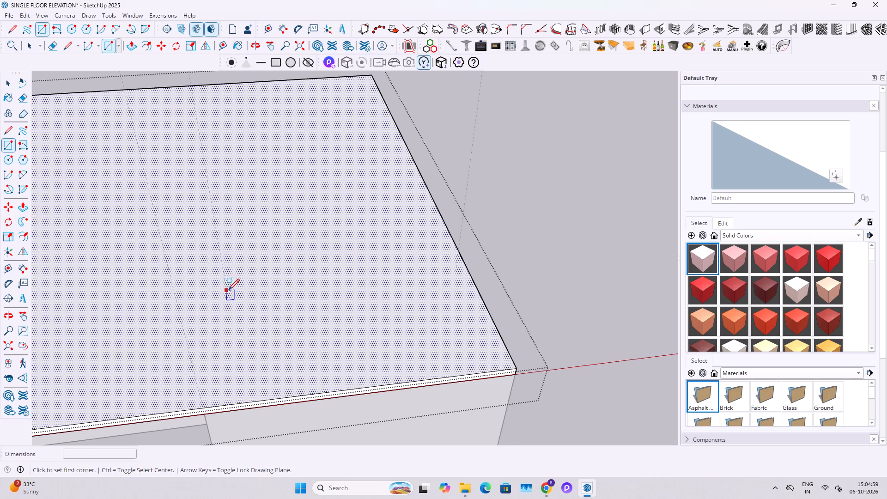
key(space)
key(t)
drag(299, 395, 297, 388)
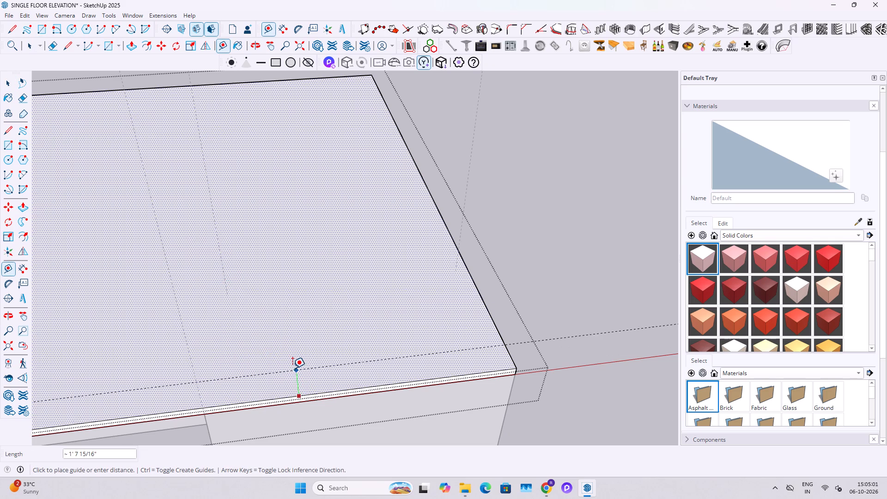
text(9")
key(Return)
key(space)
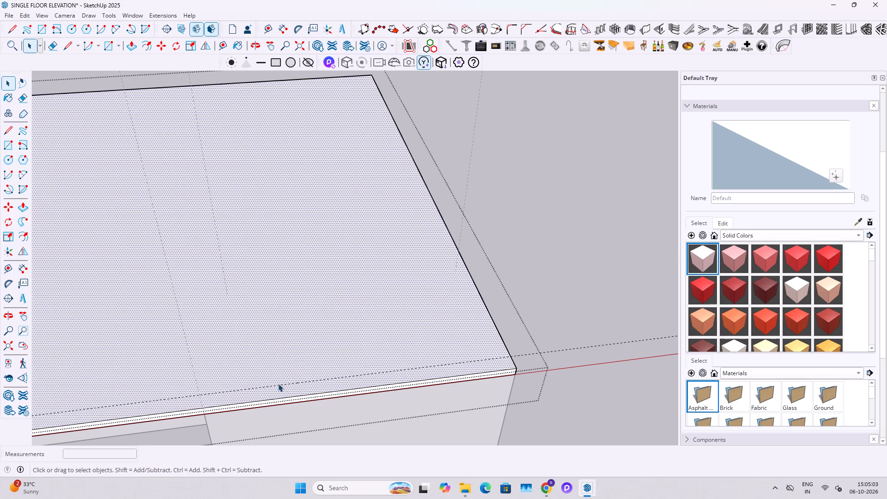
Draw a rectangle about 12' 4 1/2" by 6' 6" on the slab's top face over the stairwell, snapping to the guides.
key(r)
drag(227, 292, 234, 296)
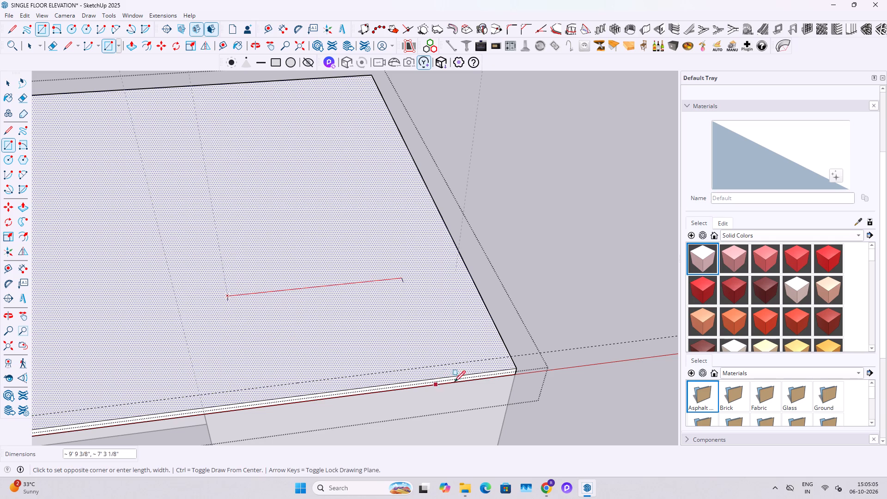
click(493, 359)
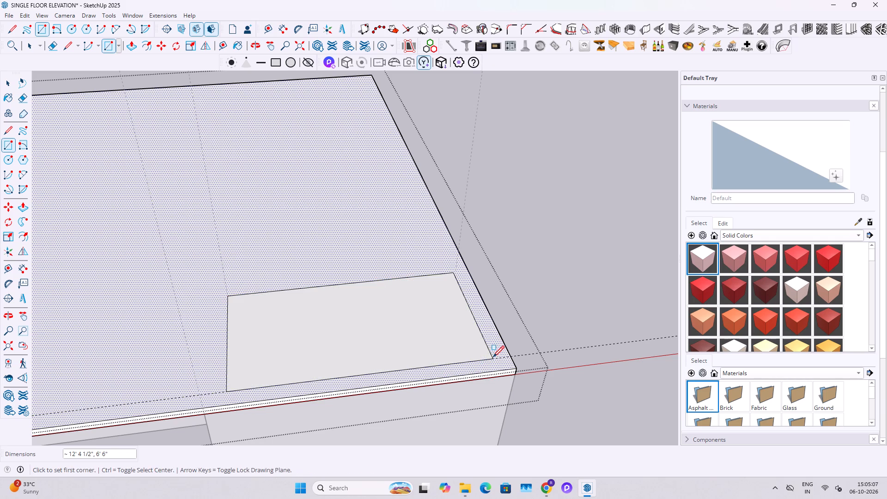
Push the rectangle over the stairwell 5" down through the roof slab to cut the stair opening.
key(space)
click(348, 310)
key(p)
click(345, 309)
click(308, 336)
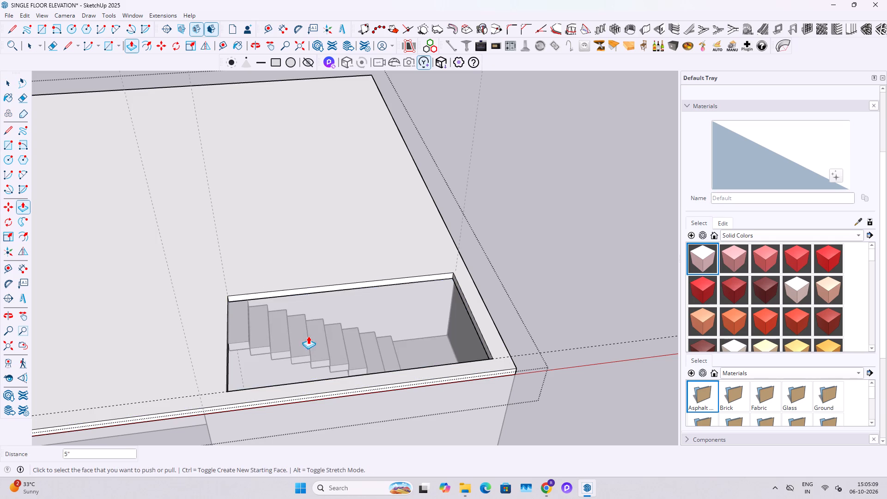
Push the stair opening's outer end face by about 1 1/2" and close the roof slab group.
middle_drag(393, 304, 439, 304)
scroll(267, 296, up, 4)
middle_drag(286, 312, 142, 280)
scroll(185, 286, up, 3)
middle_drag(314, 295, 343, 272)
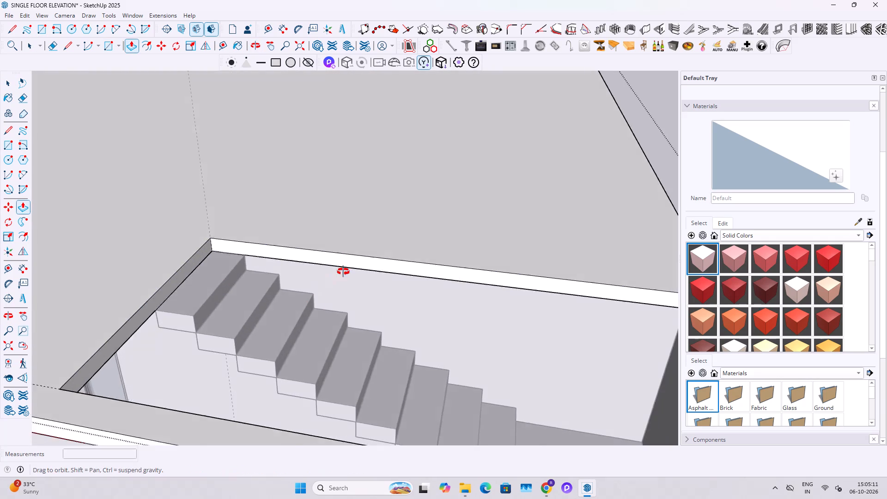
middle_drag(343, 272, 352, 271)
scroll(327, 282, down, 3)
shift+middle_drag(473, 309, 409, 302)
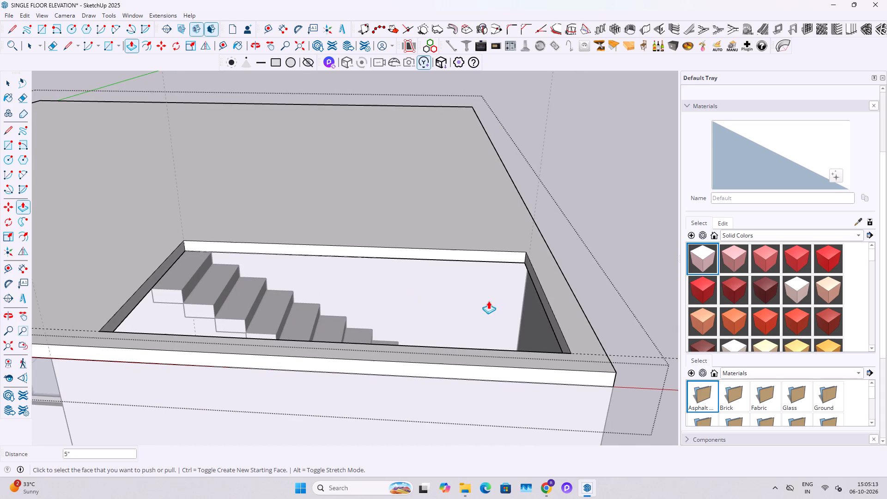
middle_drag(446, 336, 243, 384)
middle_drag(274, 354, 132, 346)
scroll(119, 312, up, 1)
click(57, 242)
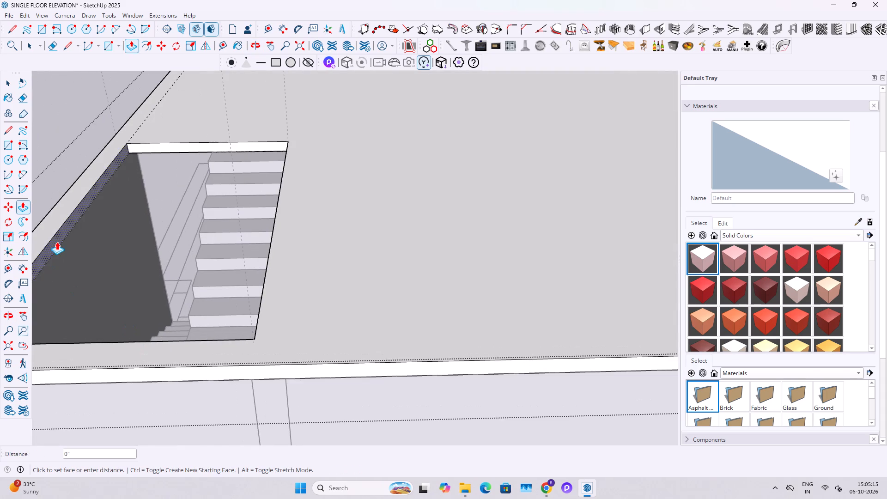
click(47, 266)
middle_drag(232, 311, 380, 313)
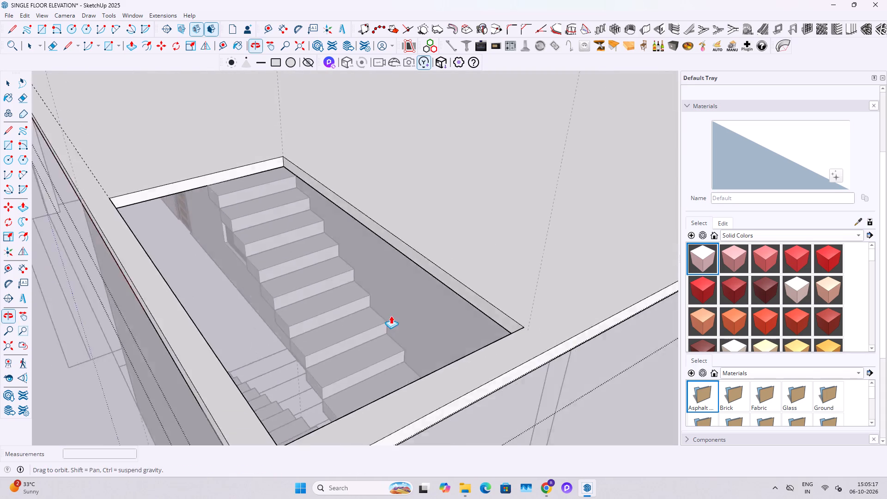
middle_drag(499, 343, 848, 347)
shift+middle_drag(709, 257, 550, 303)
shift+middle_drag(607, 227, 563, 239)
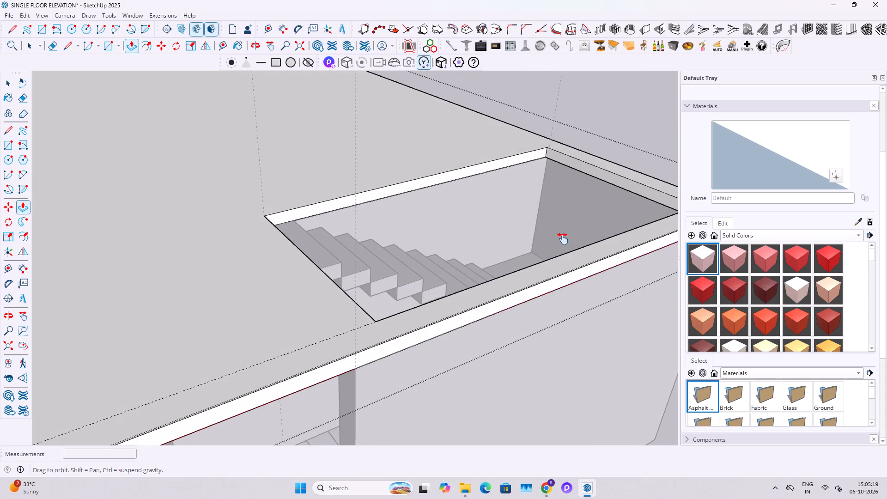
shift+middle_drag(563, 239, 432, 272)
click(465, 254)
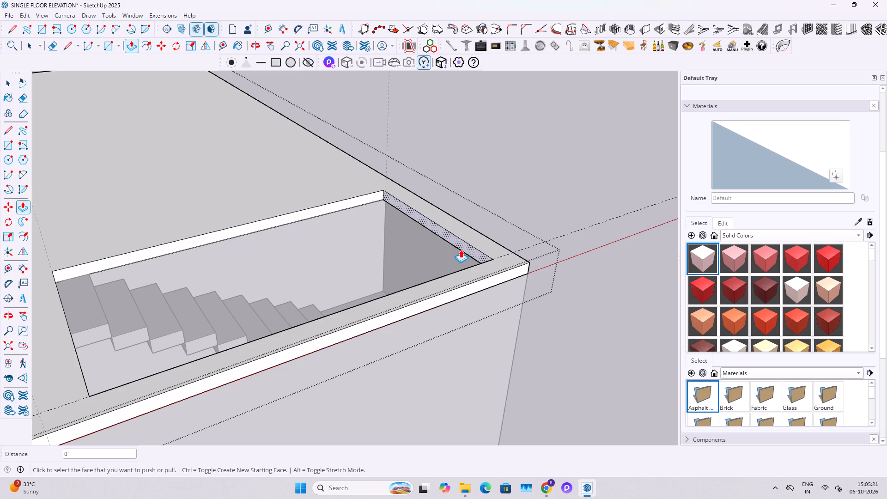
click(461, 249)
click(478, 257)
scroll(452, 249, up, 6)
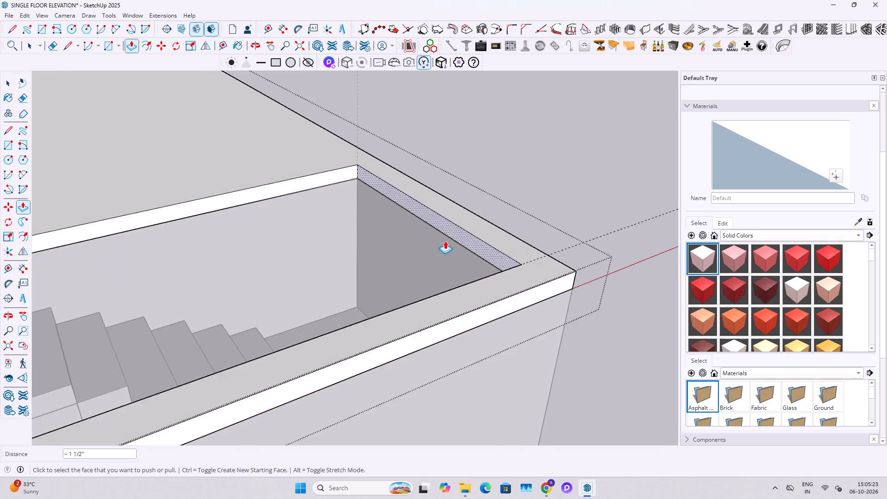
scroll(445, 241, up, 4)
middle_drag(363, 199, 374, 333)
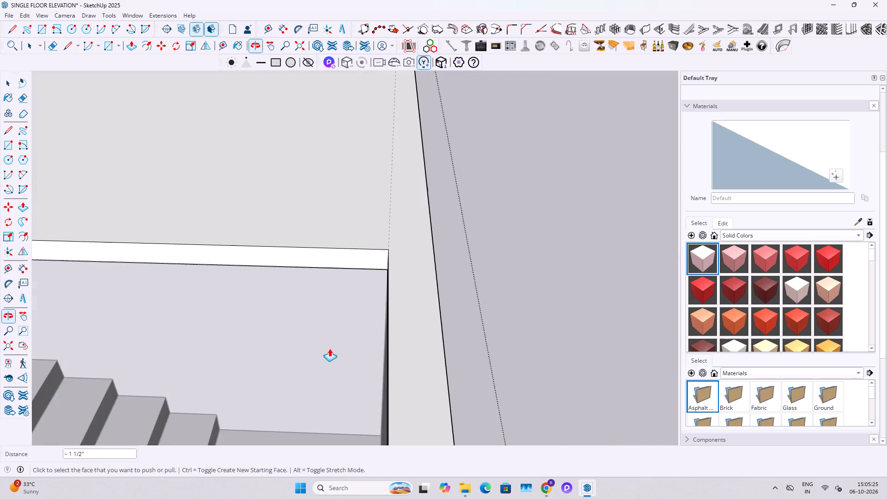
key(space)
key(Escape)
scroll(383, 298, down, 15)
key(Escape)
middle_drag(262, 348, 373, 376)
scroll(348, 366, down, 4)
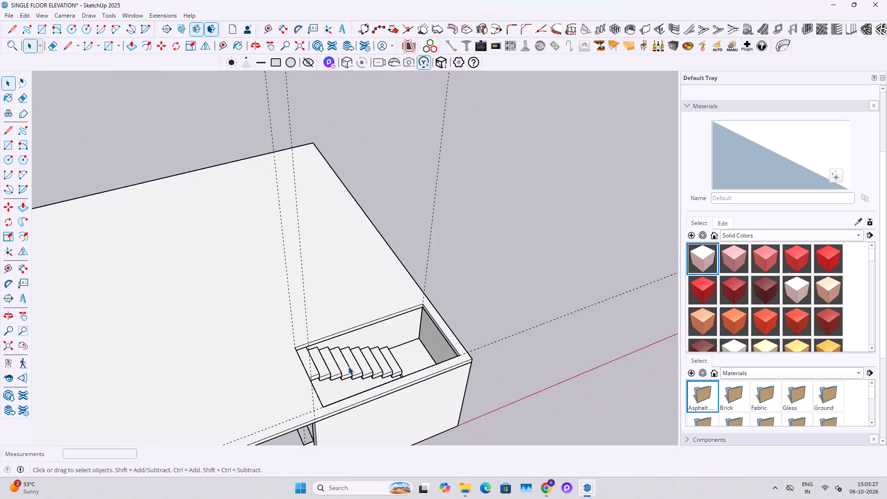
Delete all guides from the model.
click(28, 13)
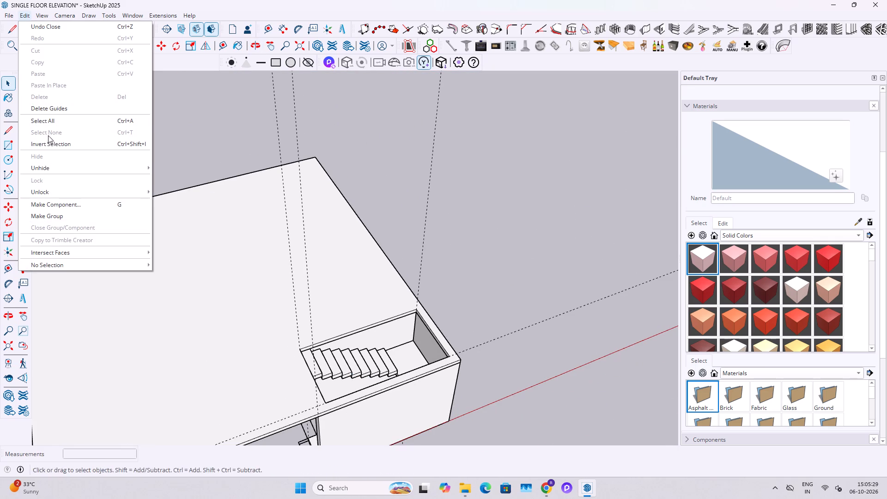
click(54, 108)
Add vertical guide lines along both ends of the stairwell's front wall.
middle_drag(219, 249, 173, 145)
scroll(234, 321, up, 4)
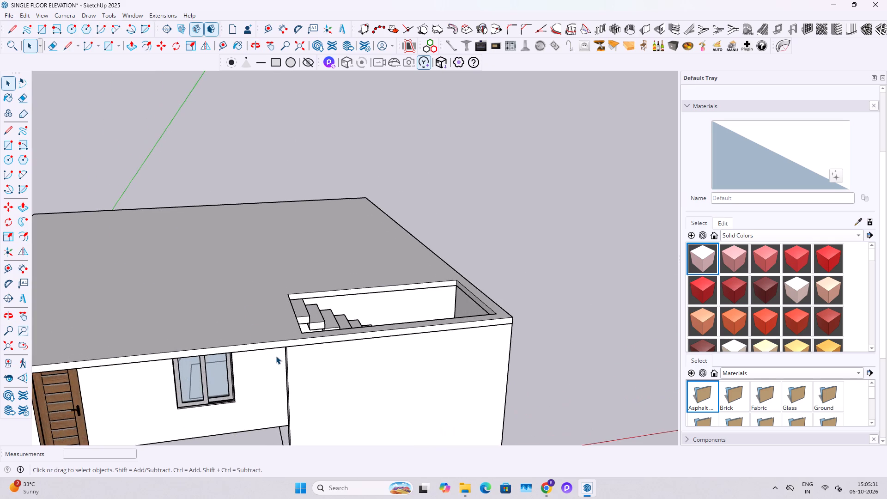
scroll(276, 356, up, 2)
key(t)
double_click(291, 359)
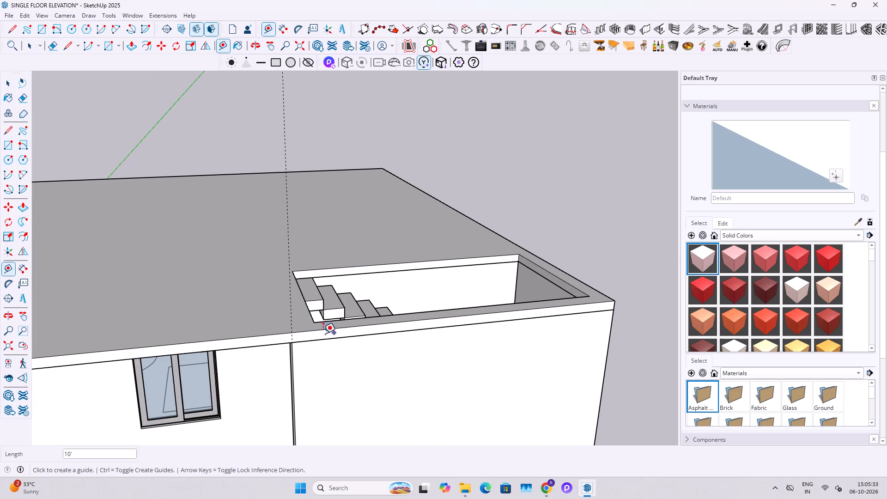
middle_drag(295, 334, 235, 332)
double_click(602, 357)
middle_drag(540, 318, 520, 318)
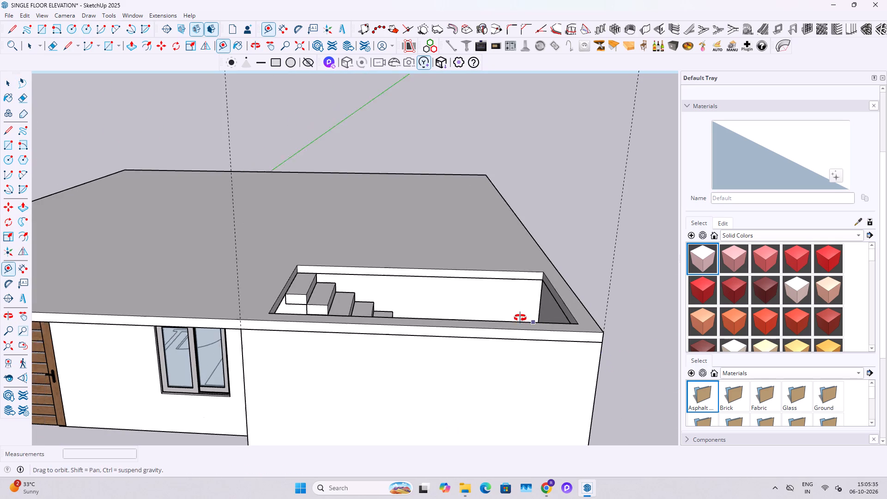
middle_drag(520, 318, 512, 341)
key(space)
Draw a narrow rectangle on the slab's front strip, from the inner guide at the front edge to the stair opening's outer front corner.
middle_drag(335, 324, 324, 355)
scroll(331, 341, up, 3)
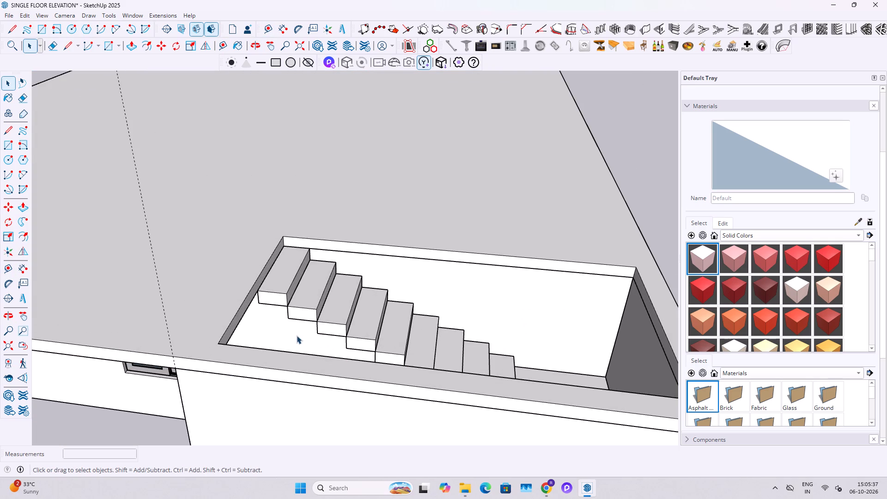
scroll(295, 337, down, 3)
key(r)
click(213, 351)
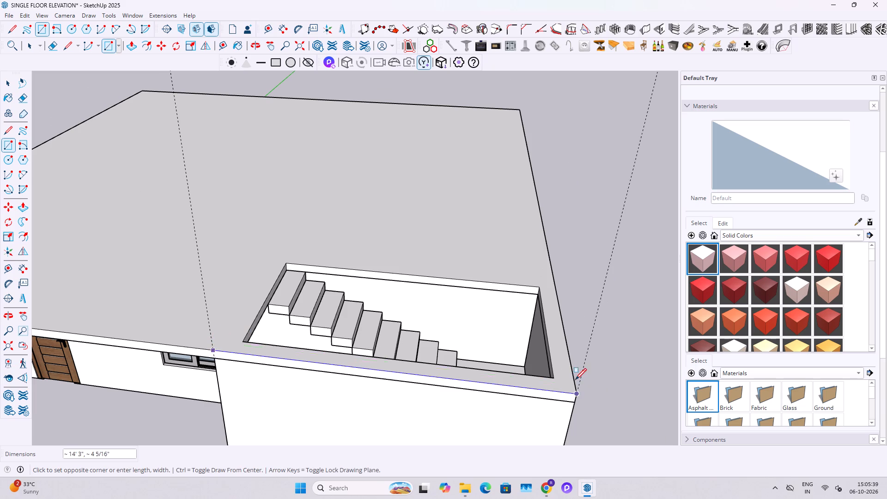
click(556, 377)
key(space)
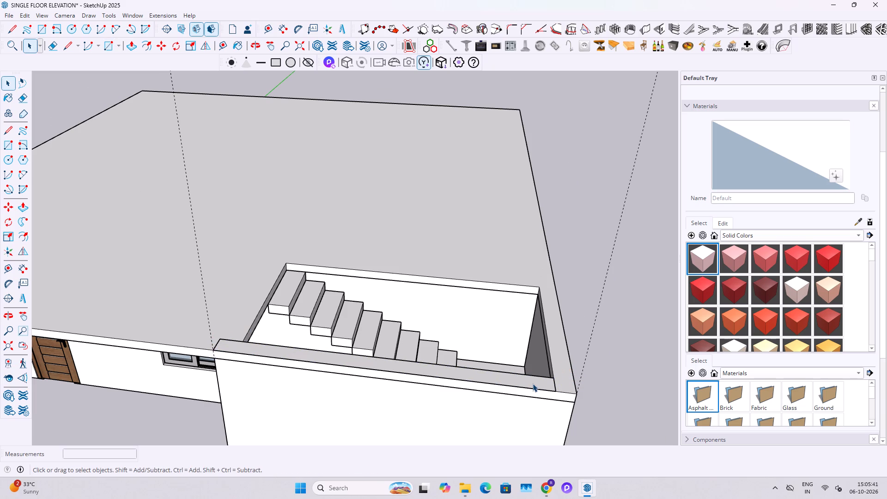
Extrude the narrow front rectangle 8' upward as the staircase room's front wall.
key(p)
click(533, 383)
key(8)
key(apostrophe)
key(Return)
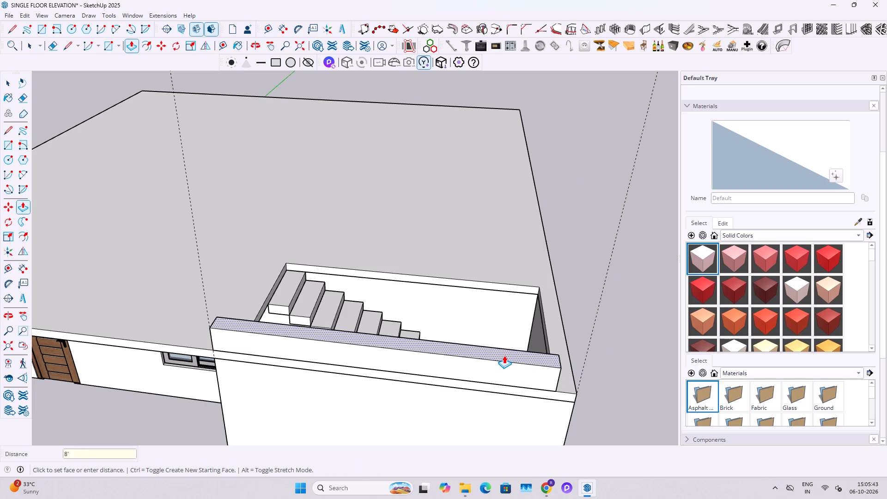
Extend the new front wall's outer end face 9" to the slab's corner.
key(space)
click(474, 342)
middle_drag(516, 364, 330, 296)
middle_drag(426, 335, 373, 326)
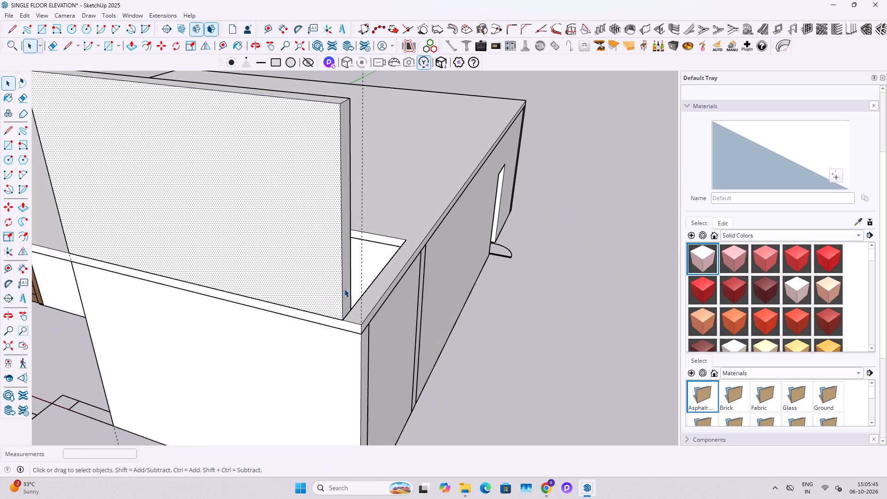
click(347, 285)
key(p)
click(347, 285)
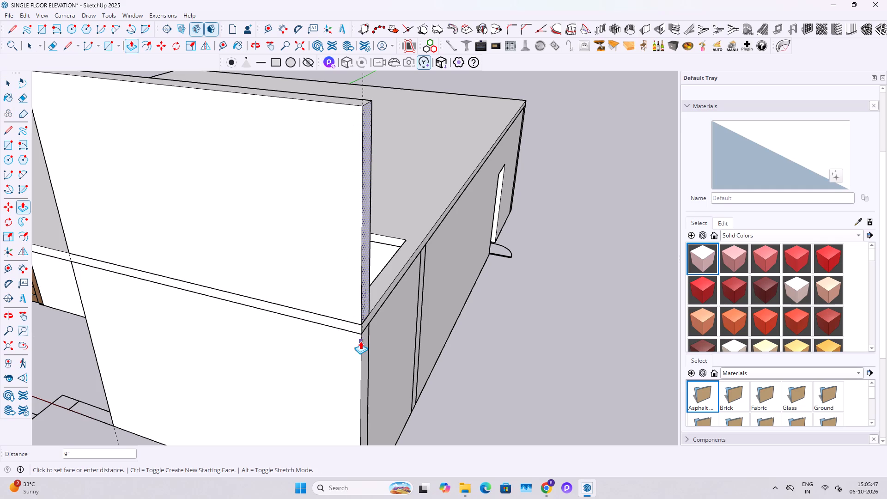
click(360, 341)
Select the entire upper front wall and make it a group.
key(space)
triple_click(327, 256)
right_click(327, 256)
click(365, 340)
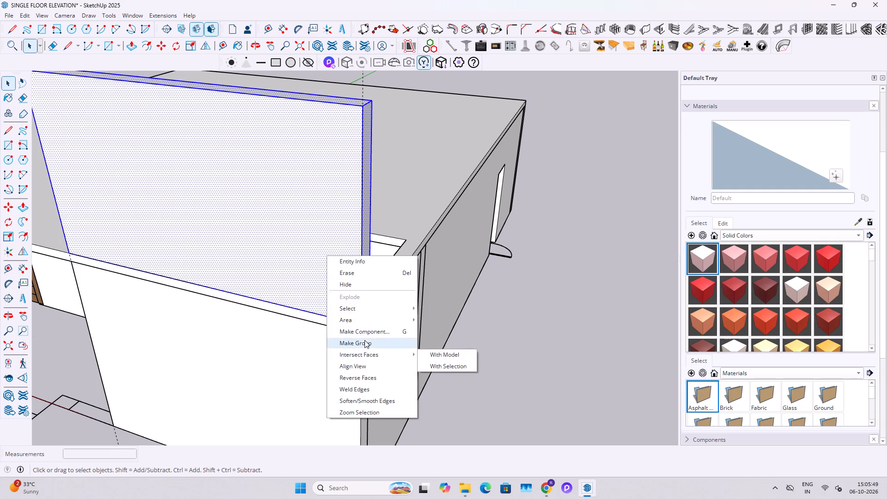
Copy the wall group to the stair opening's back edge, then shift the copy 9" outward to the slab's outer edge.
middle_drag(385, 325, 300, 349)
middle_drag(322, 323, 294, 332)
key(m)
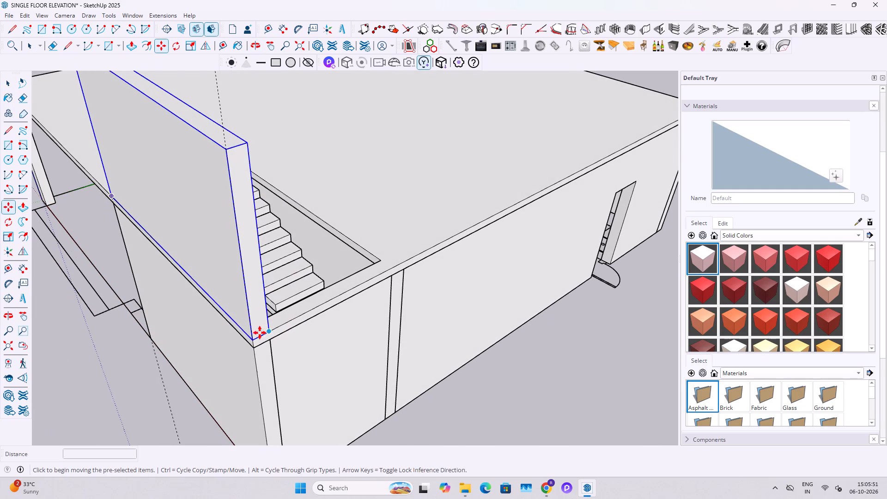
click(253, 337)
scroll(394, 262, up, 2)
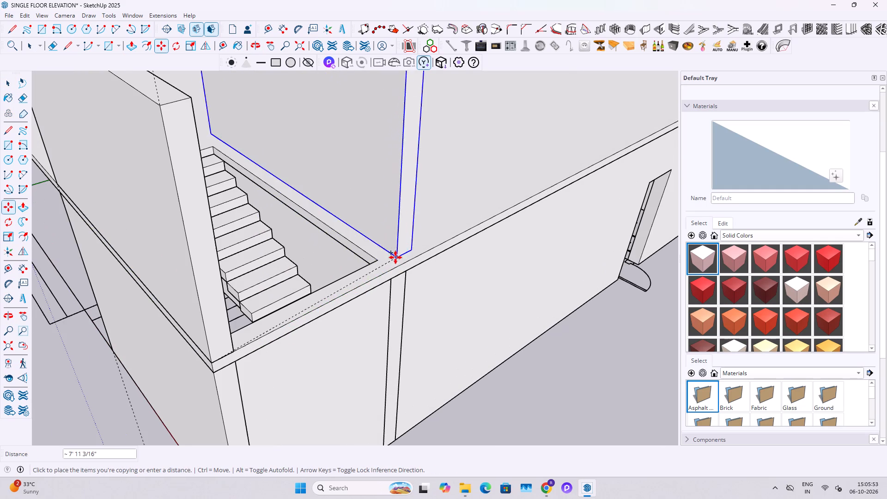
click(379, 262)
click(381, 258)
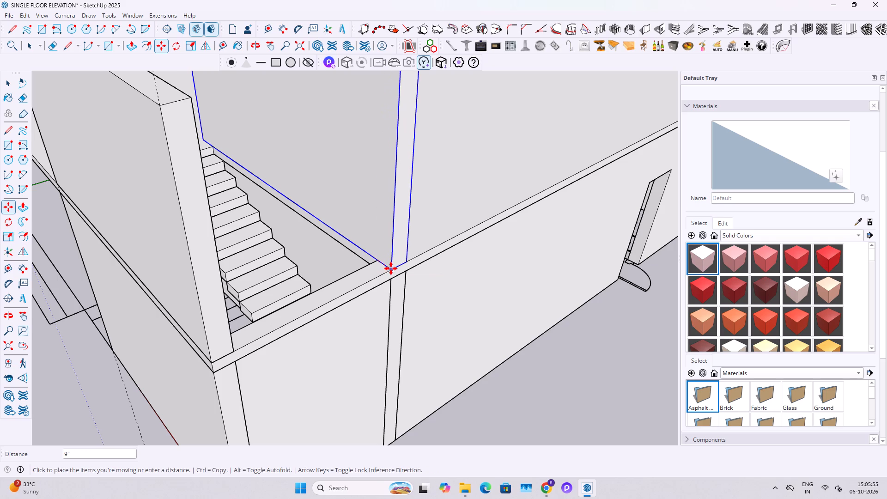
click(391, 268)
Rotate a copy of the back wall 90° about the vertical axis at its outer bottom corner.
key(space)
scroll(393, 278, down, 5)
middle_drag(345, 288, 493, 326)
middle_drag(341, 268, 96, 245)
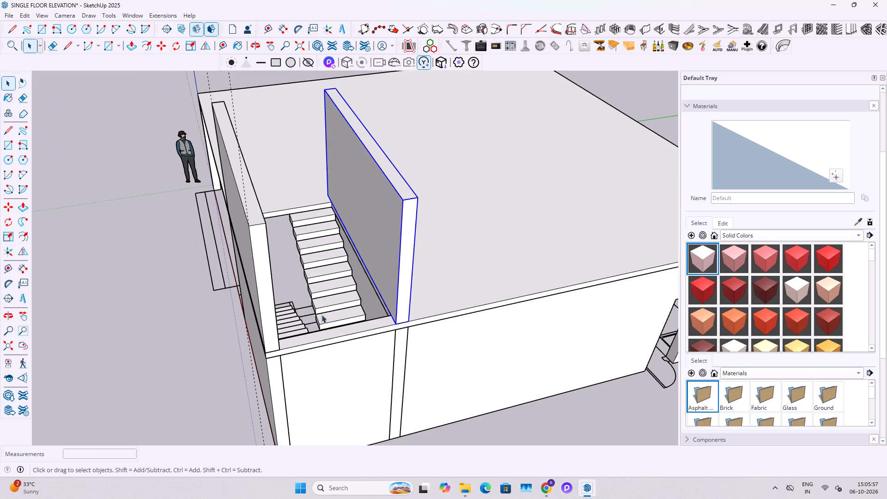
middle_drag(316, 323, 309, 321)
key(q)
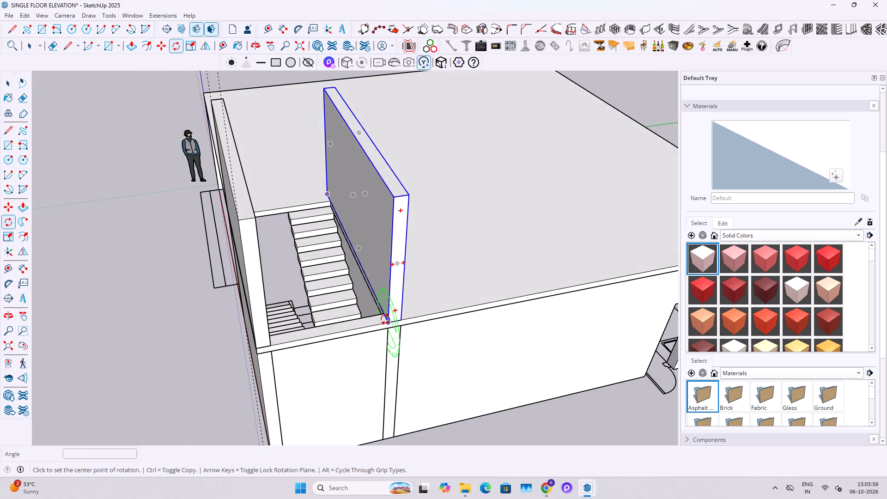
key(Down)
key(Up)
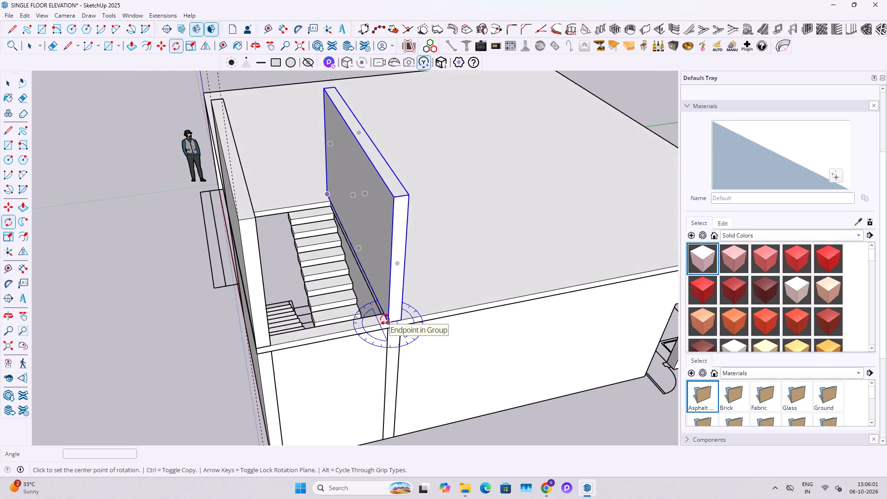
click(385, 319)
click(412, 235)
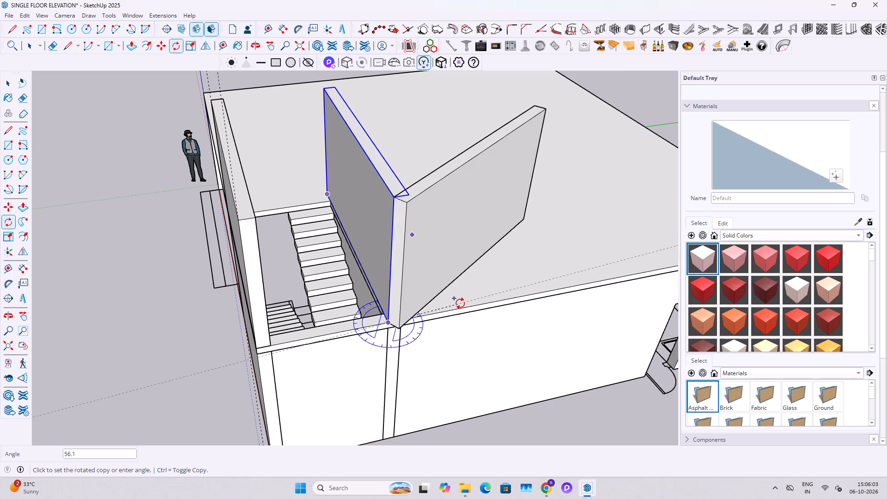
text(90)
key(Return)
key(space)
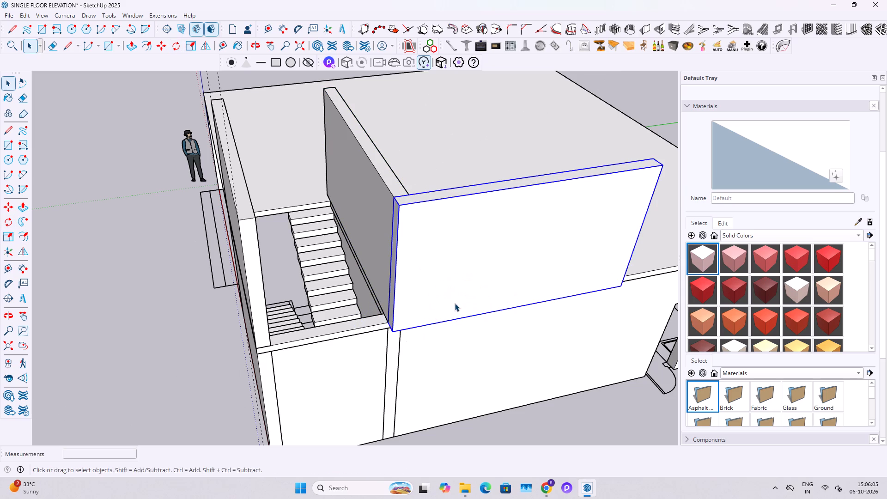
Move the rotated wall about 6' 6 1/2" along the slab's side edge to meet the front wall's back corner.
key(m)
click(395, 330)
scroll(294, 329, up, 7)
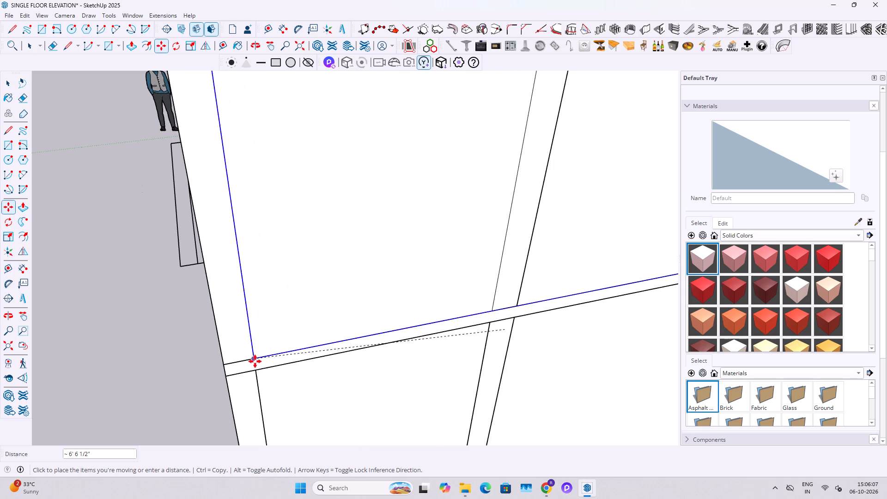
click(253, 361)
key(space)
Open the side wall group and push its far end in about 7' 9" to meet the back wall, then close the group.
scroll(251, 338, down, 8)
double_click(468, 257)
middle_drag(479, 262, 471, 262)
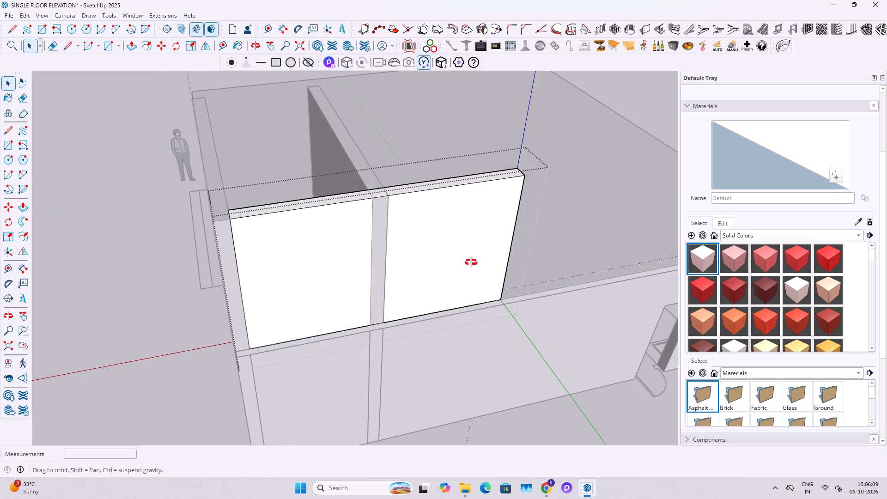
middle_drag(471, 262, 172, 252)
middle_drag(332, 302, 300, 285)
scroll(299, 283, down, 5)
key(p)
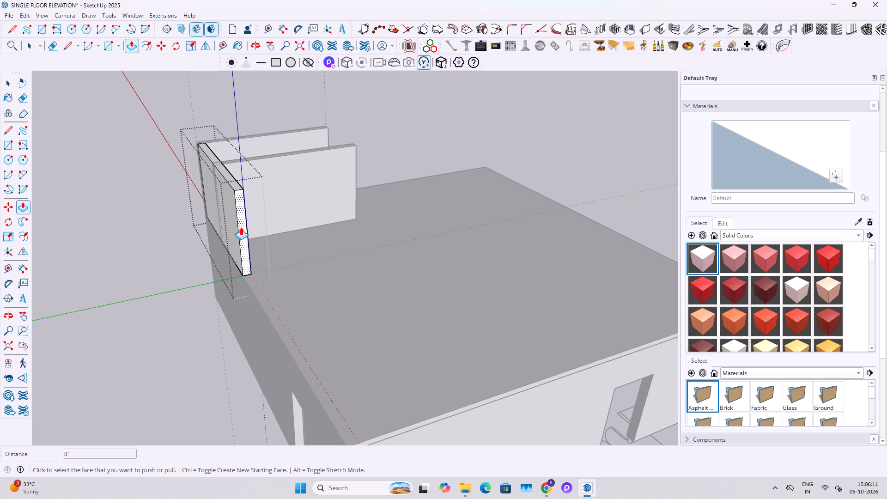
click(241, 227)
middle_drag(225, 172, 401, 289)
scroll(288, 246, up, 3)
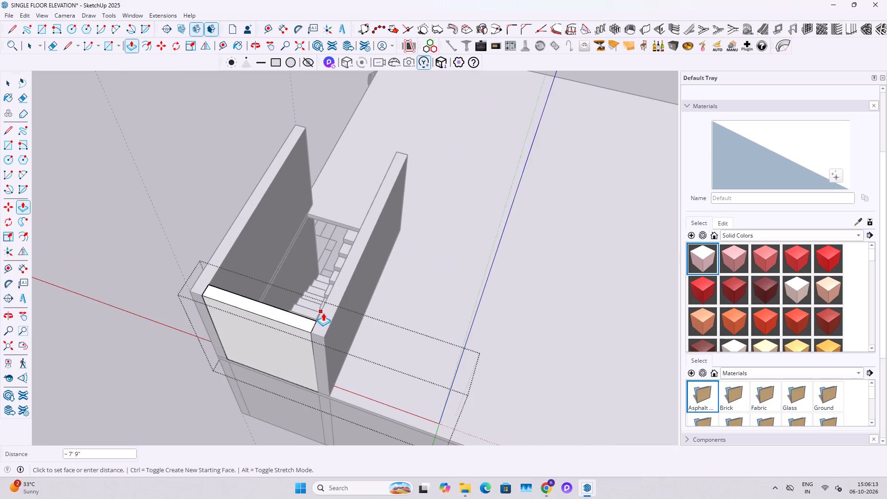
click(323, 313)
key(space)
key(Escape)
scroll(327, 312, down, 5)
key(Escape)
key(space)
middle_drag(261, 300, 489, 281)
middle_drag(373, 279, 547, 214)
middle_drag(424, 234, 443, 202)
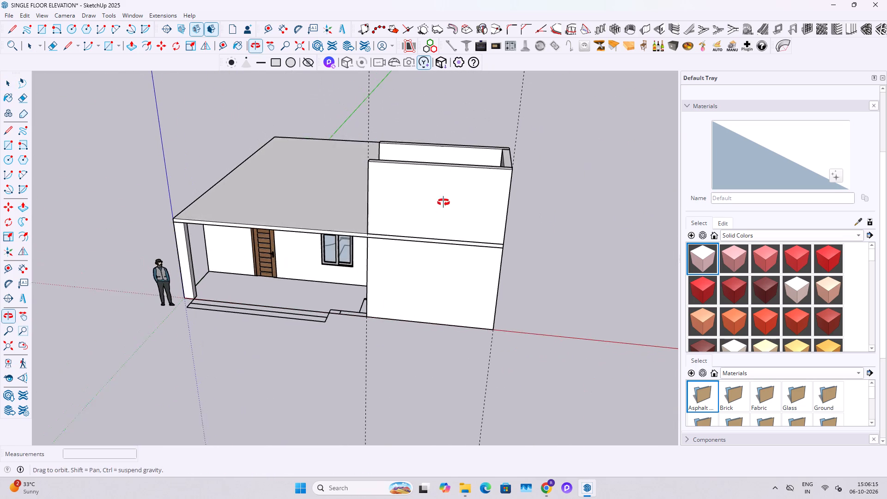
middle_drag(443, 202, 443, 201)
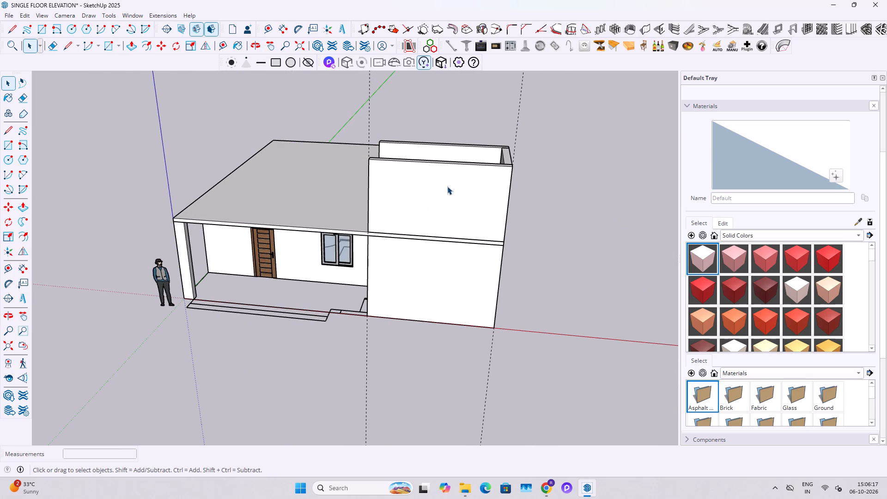
Draw a rectangle covering the tops of the rooftop stair room's walls and extrude it up 5" as a roof slab.
scroll(484, 198, up, 3)
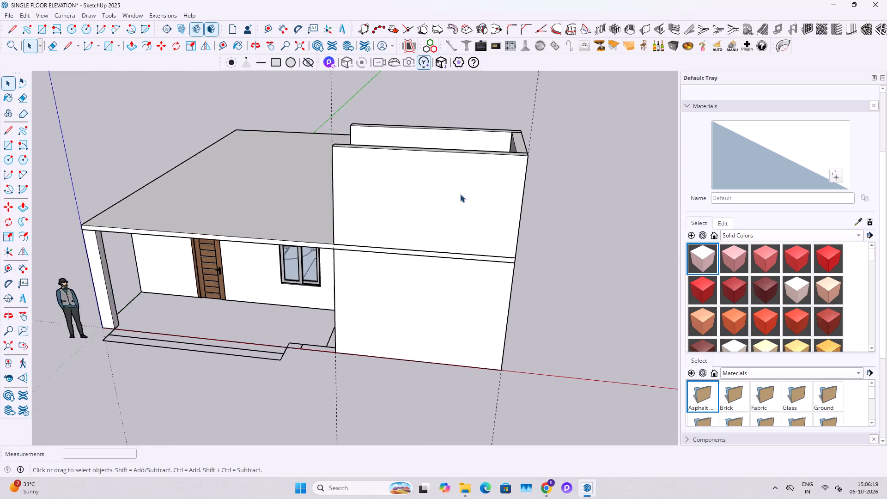
scroll(460, 194, up, 1)
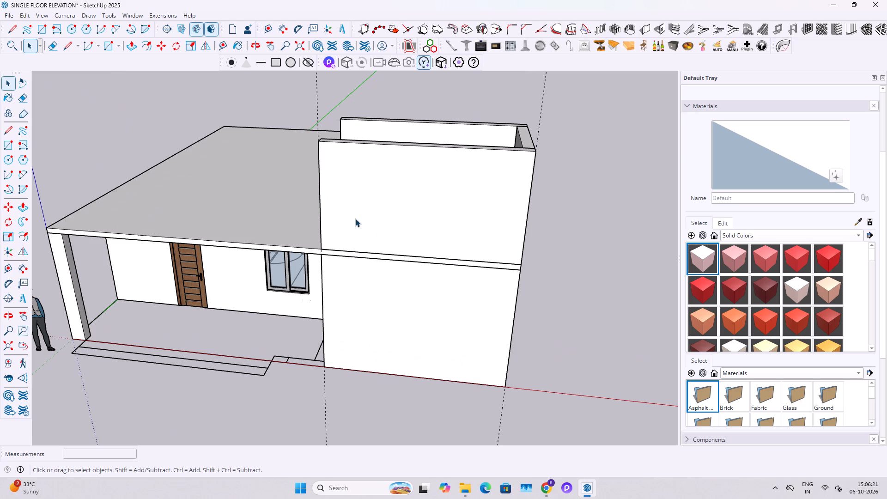
middle_drag(358, 219, 457, 334)
key(r)
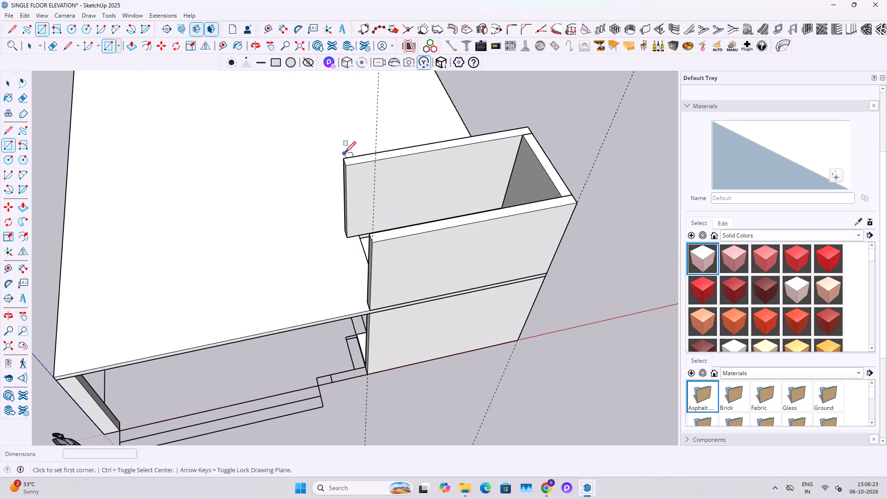
click(344, 159)
click(577, 199)
key(space)
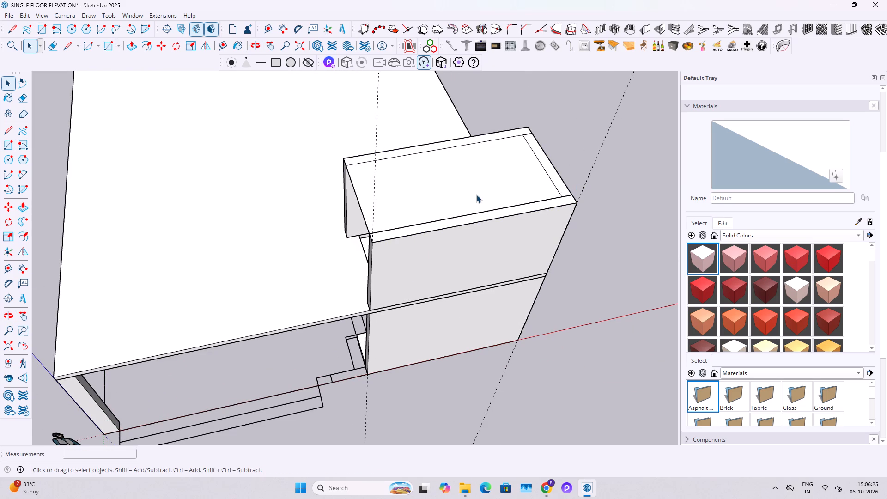
key(p)
click(476, 195)
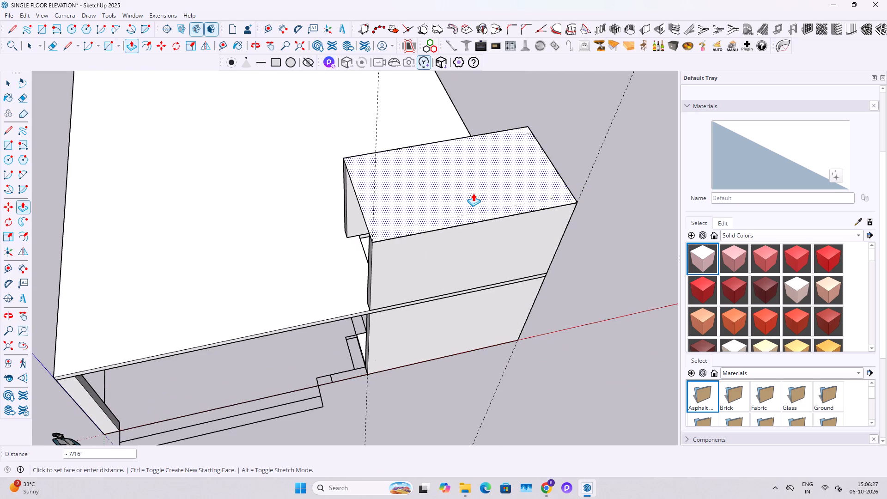
text(5")
key(Return)
Extend the stair room roof slab's end face 2' outward on the open side, over the main roof.
middle_drag(444, 213, 493, 189)
scroll(316, 226, up, 3)
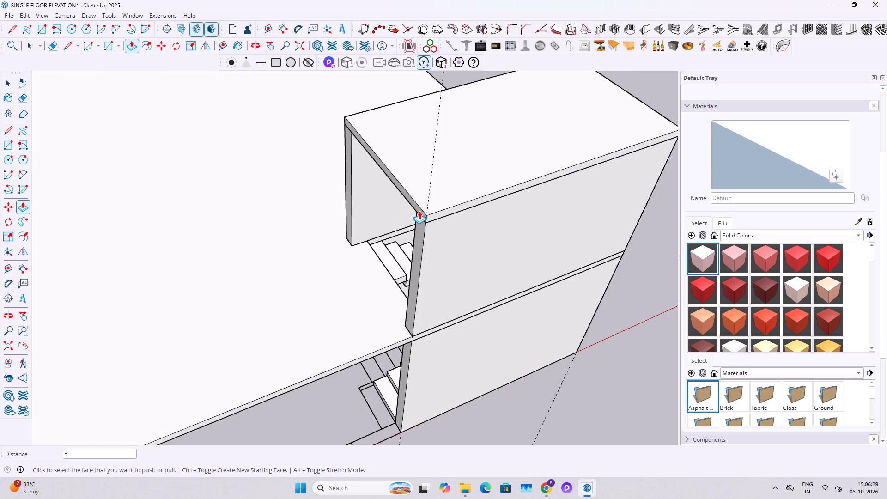
click(418, 211)
text(2')
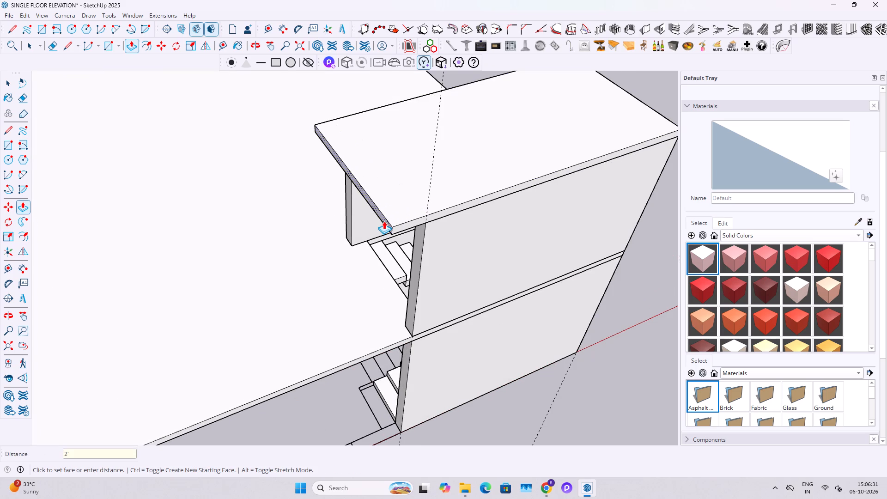
key(Return)
Make the whole stair room roof slab a group.
key(space)
triple_click(389, 205)
right_click(389, 205)
click(420, 295)
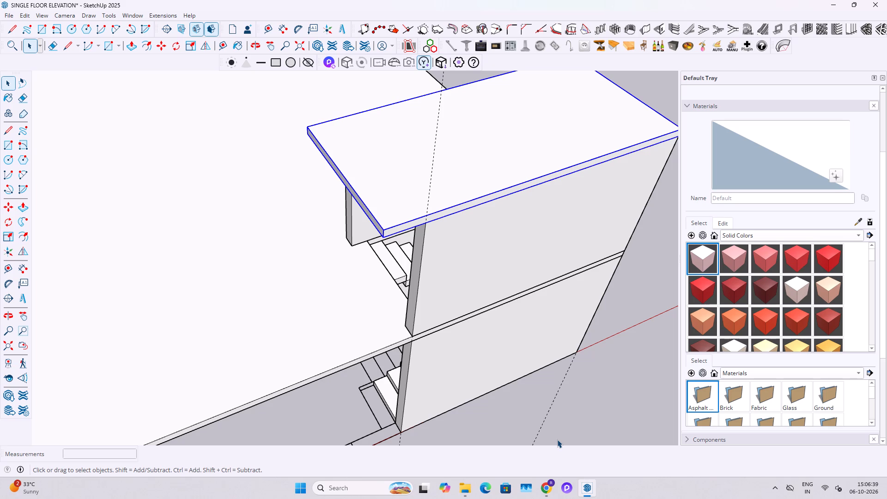
key(Escape)
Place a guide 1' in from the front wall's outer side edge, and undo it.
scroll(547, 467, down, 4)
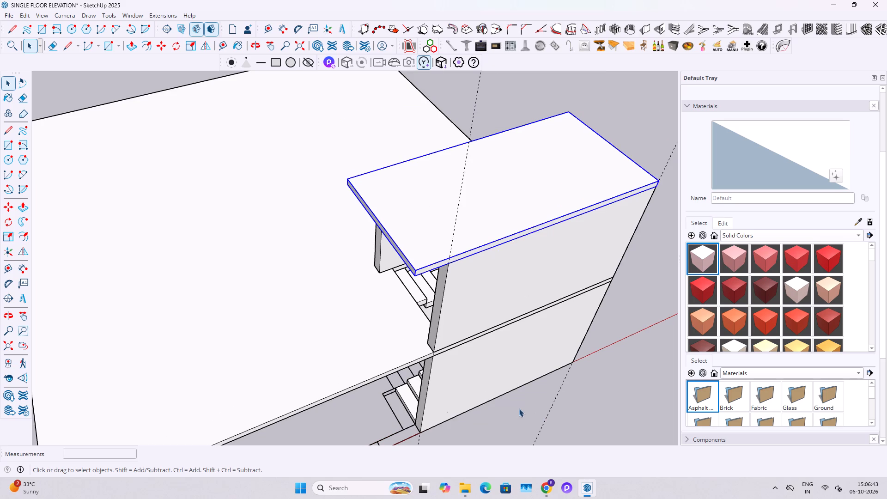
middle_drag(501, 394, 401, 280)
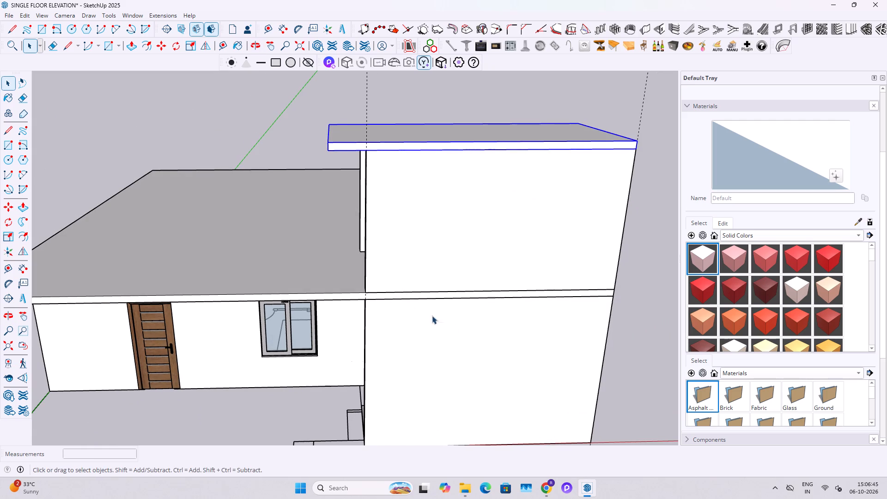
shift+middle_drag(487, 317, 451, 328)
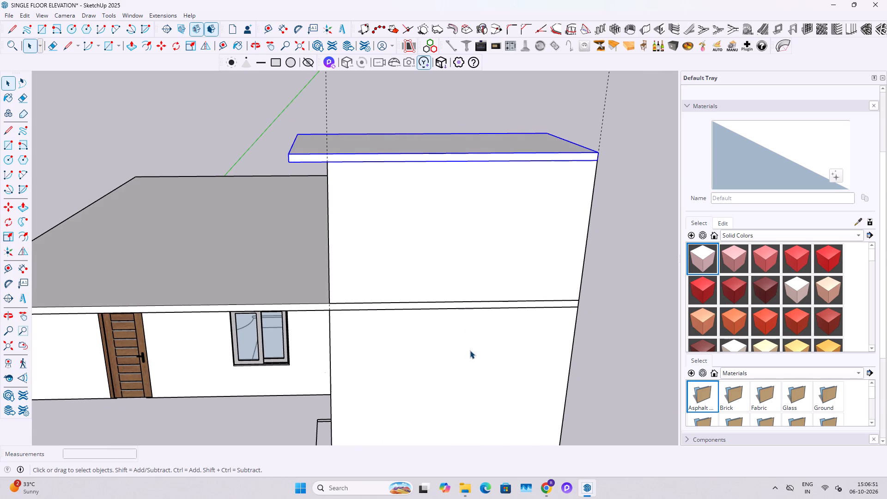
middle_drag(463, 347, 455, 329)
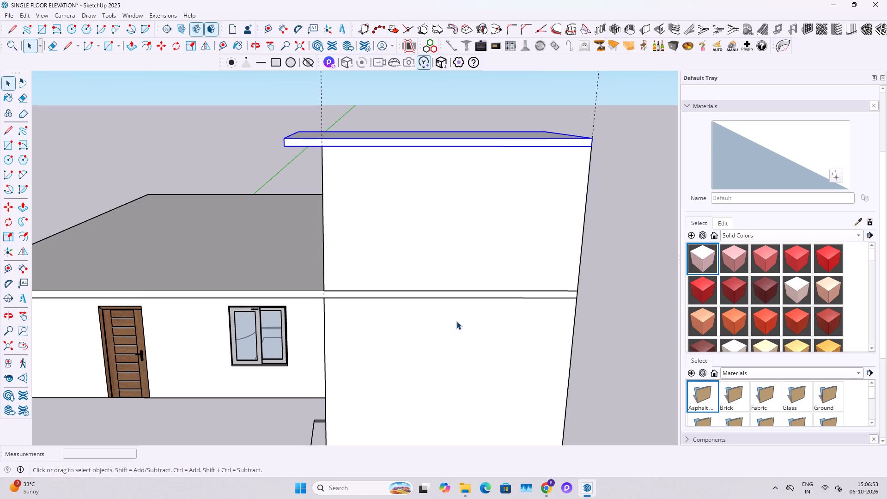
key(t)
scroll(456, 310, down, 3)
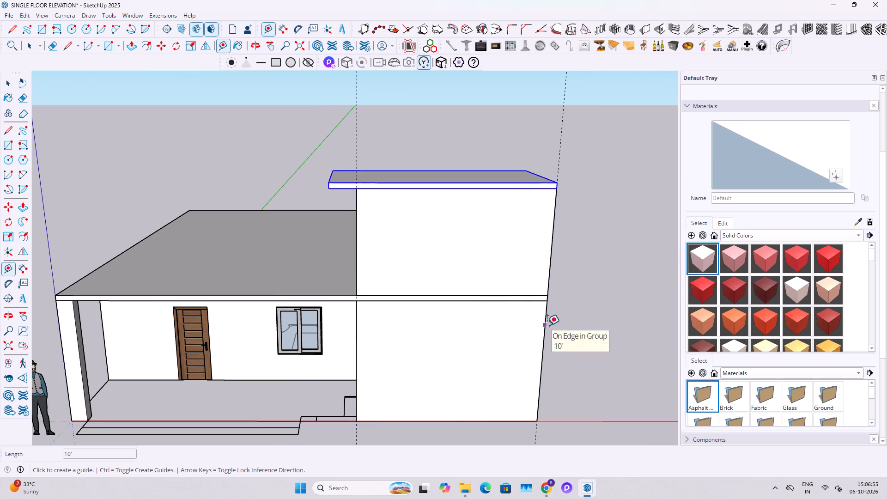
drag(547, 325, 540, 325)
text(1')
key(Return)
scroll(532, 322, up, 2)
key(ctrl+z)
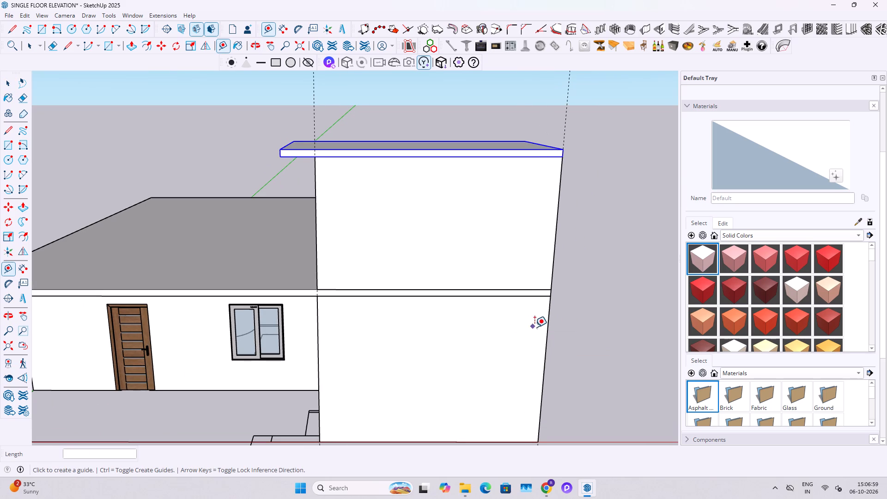
Place guides 1'3" in from the front wall's outer side edge and 1'3" below the stair room roof's top edge.
drag(548, 324, 541, 324)
key(1)
text('3")
key(Return)
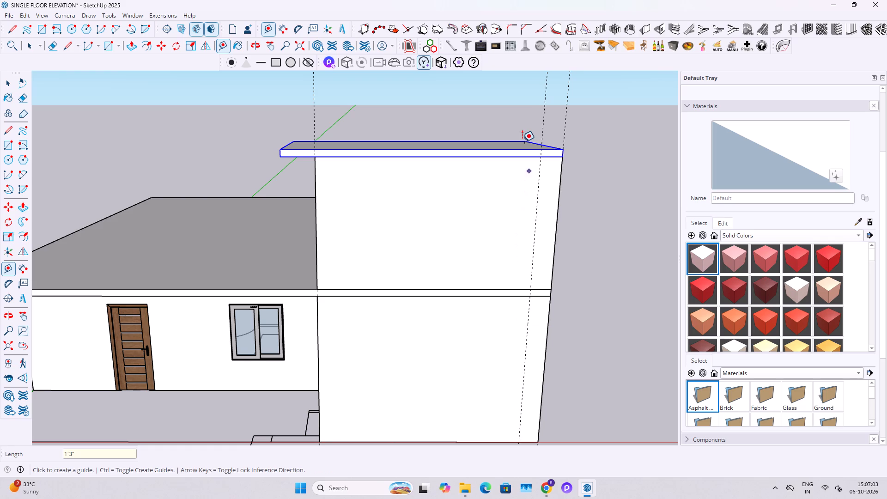
click(520, 151)
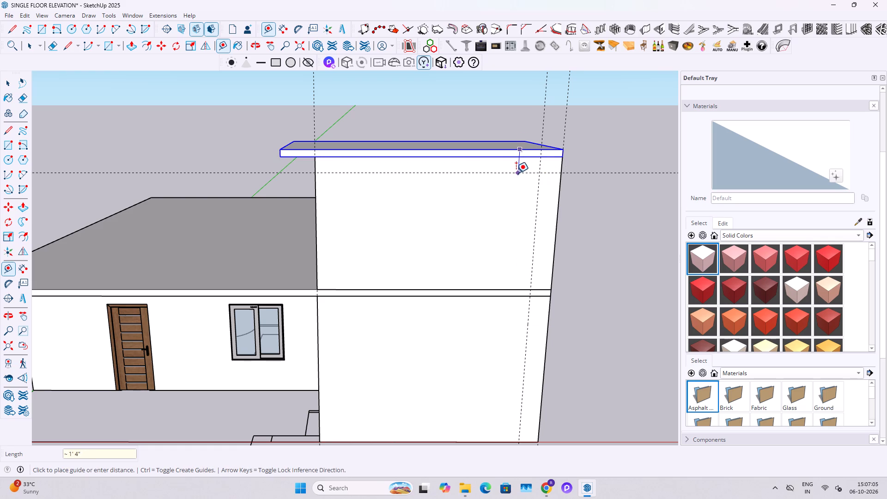
text(1'3")
key(Return)
key(space)
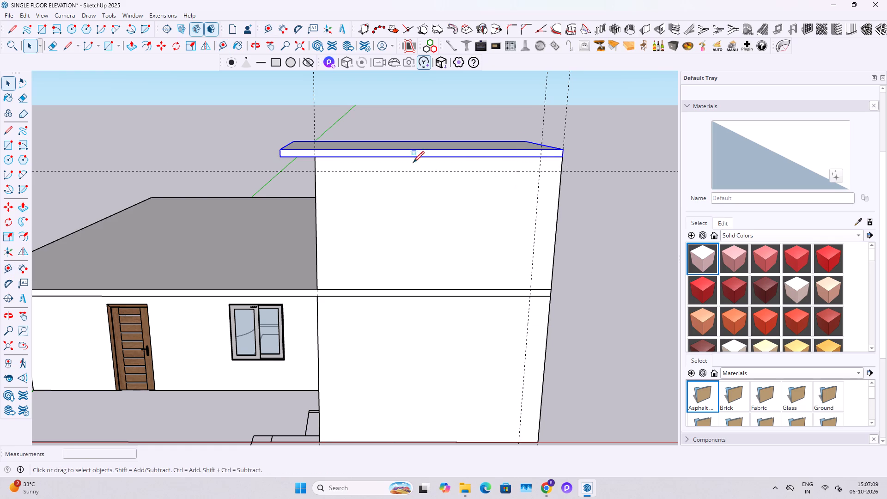
Draw a 1'3" high rectangle across the roof slab's front and a 1'3" wide strip down the wall's outer edge to the ground.
key(r)
click(283, 147)
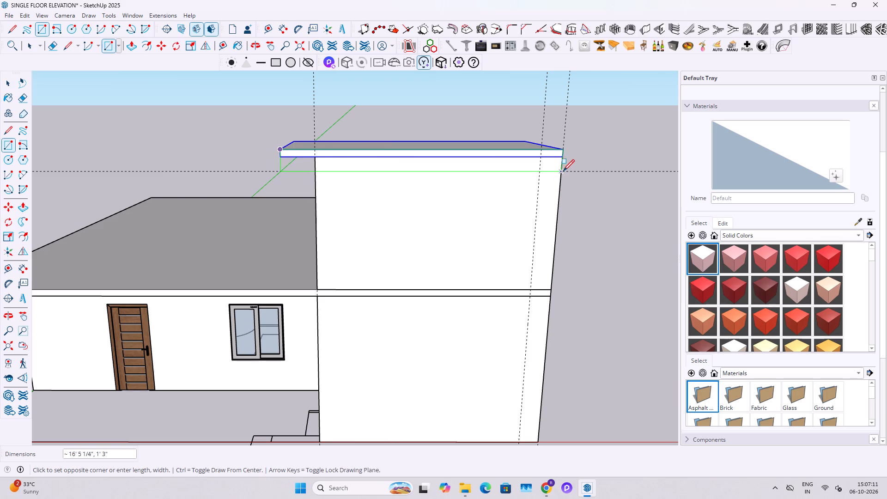
click(563, 173)
click(543, 150)
shift+middle_drag(532, 355, 519, 275)
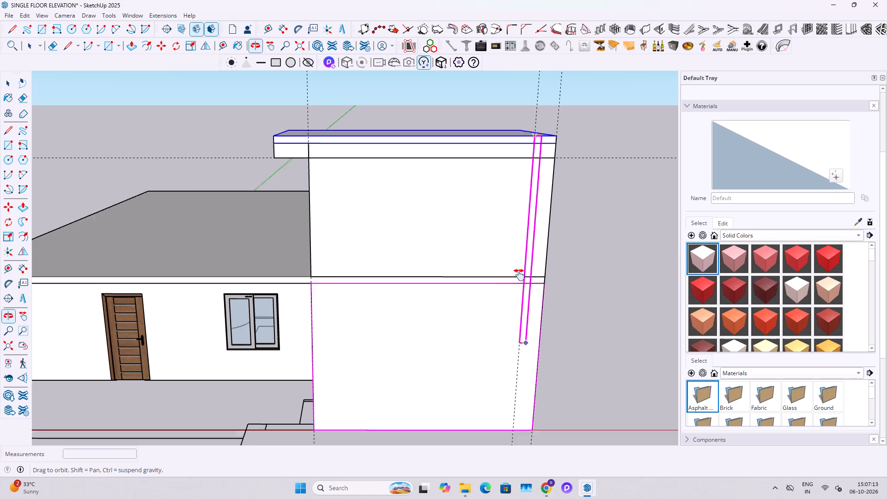
shift+middle_drag(519, 275, 519, 268)
scroll(519, 335, up, 3)
click(530, 364)
key(space)
scroll(517, 330, down, 4)
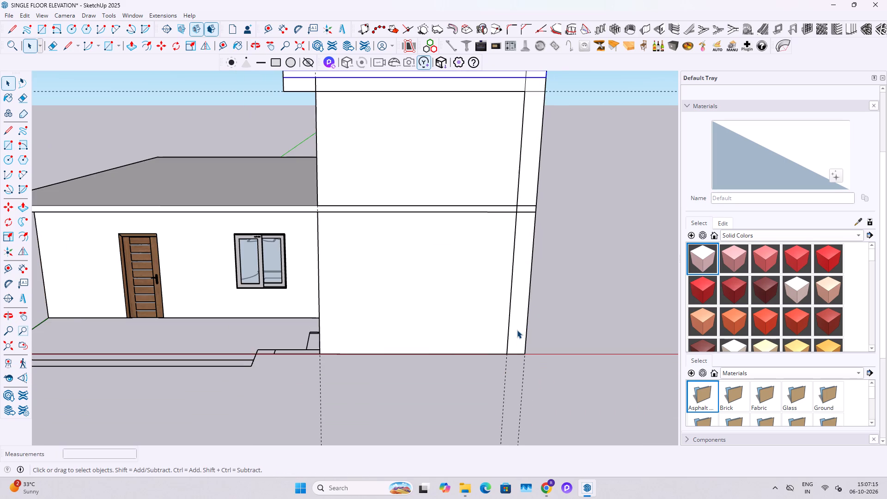
Extrude the vertical strip, the top band and their shared corner face 4" outward from the front wall.
key(p)
click(517, 326)
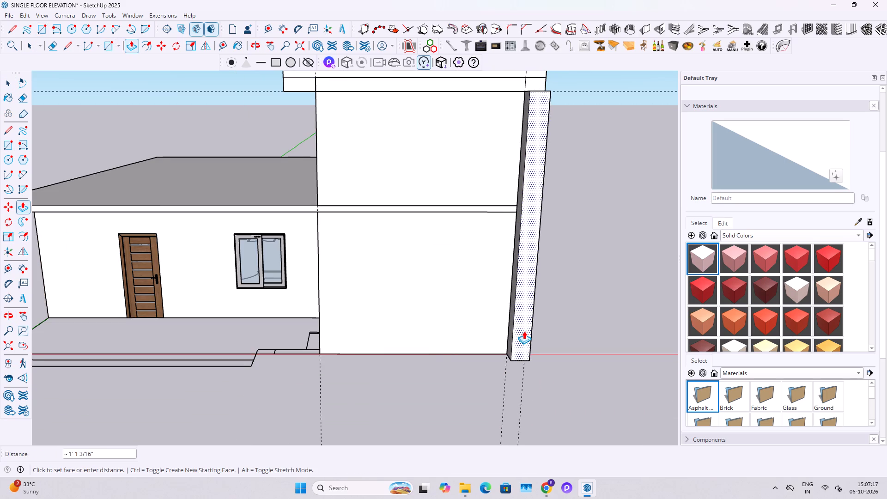
text(4")
key(Return)
scroll(501, 274, down, 2)
shift+middle_drag(482, 227, 466, 315)
scroll(492, 246, up, 3)
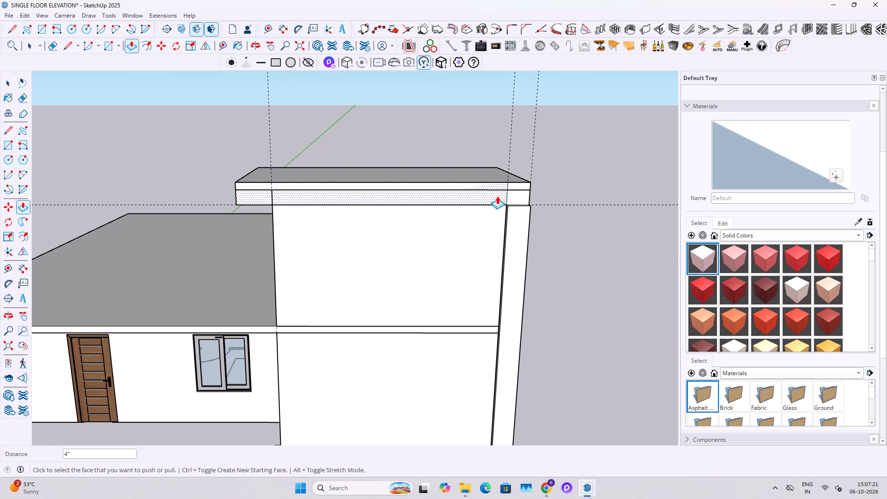
double_click(497, 196)
double_click(517, 194)
scroll(517, 194, up, 2)
Erase the vertical seam edge between the top band and the corner of the L-shaped frame.
key(space)
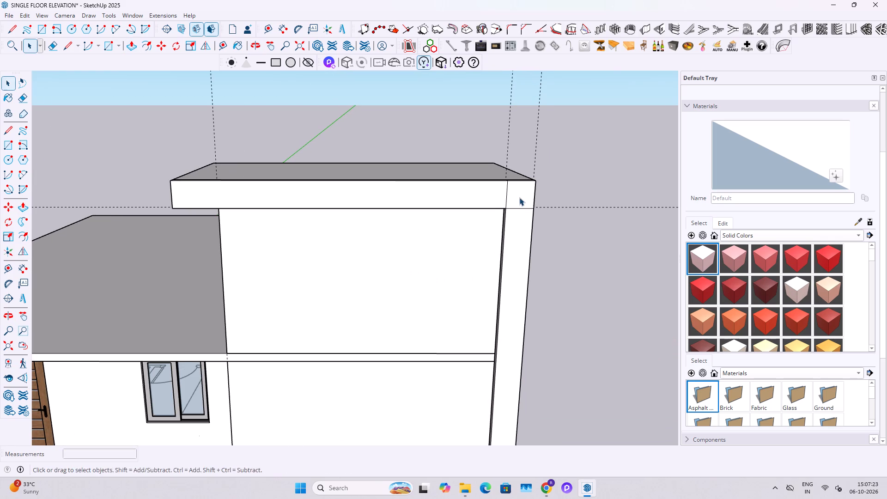
key(e)
drag(521, 199, 504, 197)
key(space)
Make the L-shaped front frame a group.
scroll(334, 257, up, 1)
middle_drag(333, 258, 403, 213)
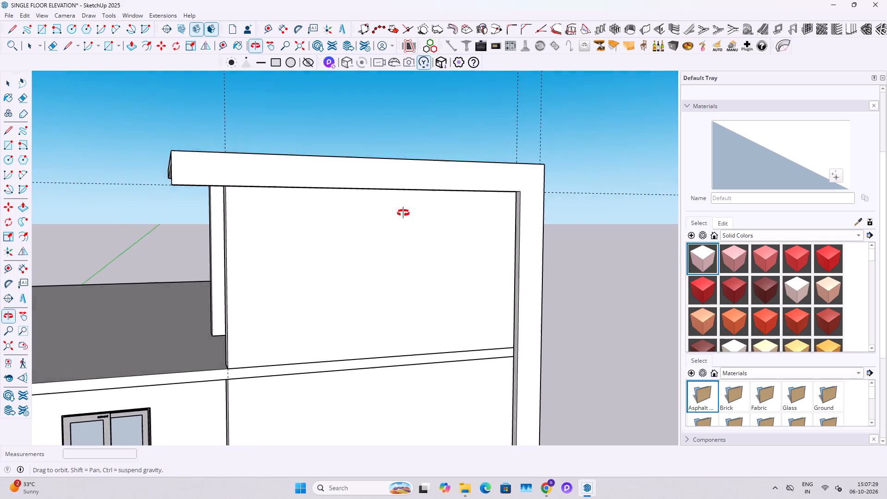
middle_drag(403, 213, 396, 215)
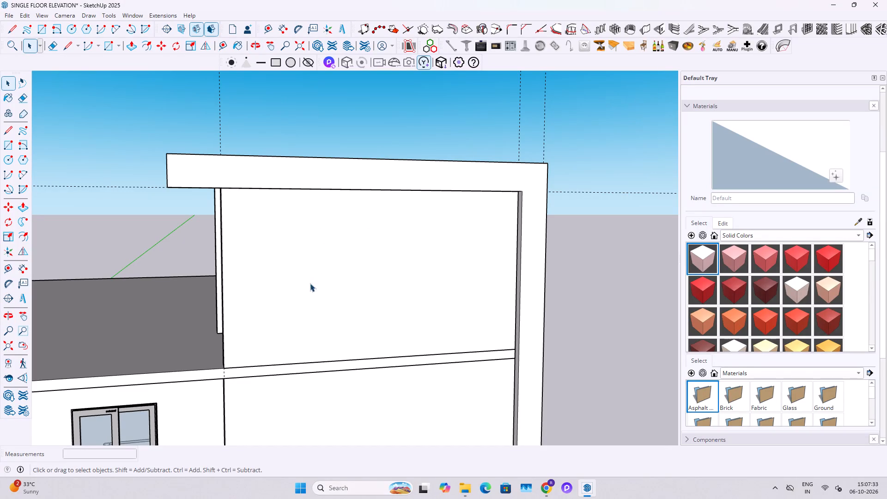
shift+middle_drag(199, 198, 248, 297)
scroll(248, 278, up, 4)
click(227, 271)
triple_click(225, 268)
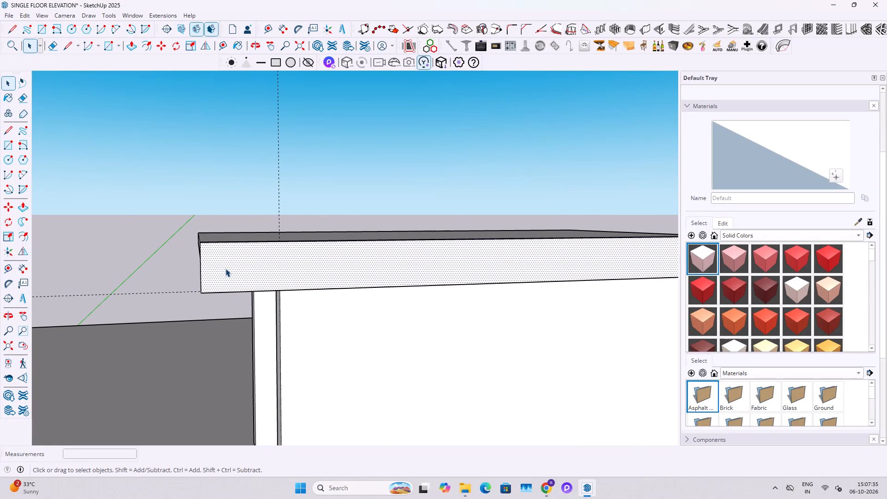
right_click(225, 268)
click(271, 357)
Open the frame group and copy the top band's upper front edge 1" downward.
scroll(227, 268, up, 5)
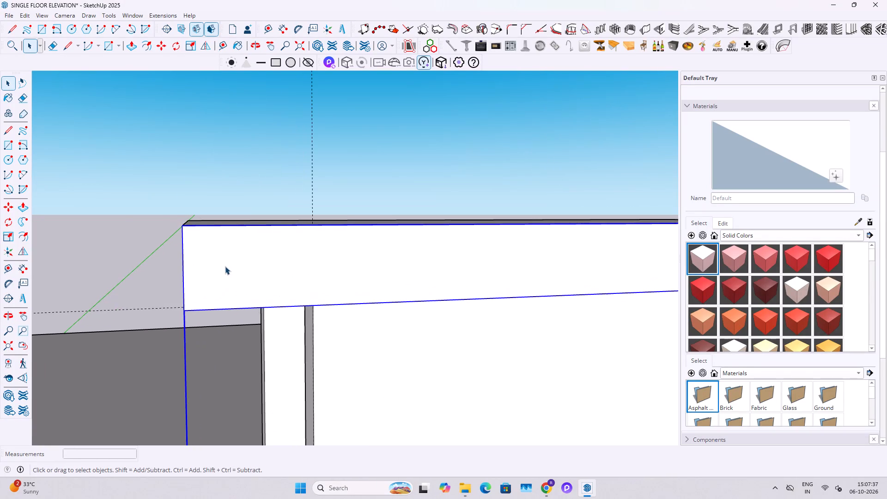
double_click(225, 266)
middle_drag(243, 267, 315, 298)
scroll(250, 275, up, 5)
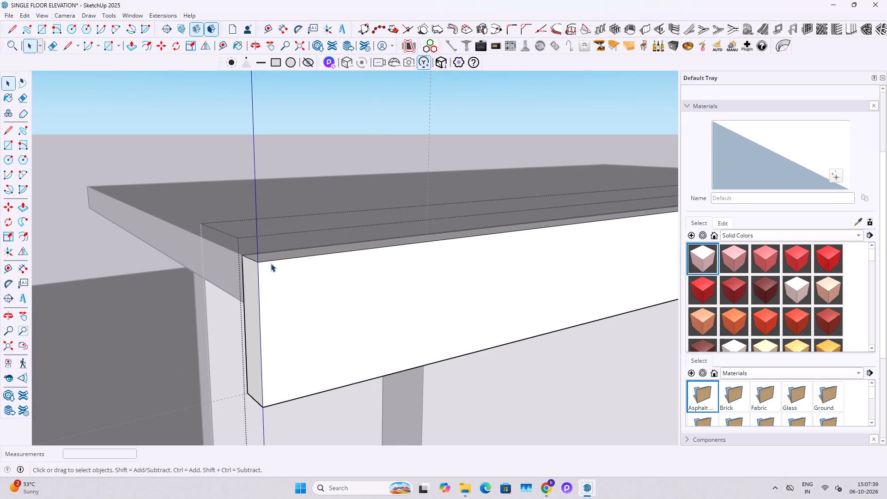
click(271, 263)
click(271, 261)
key(m)
click(260, 264)
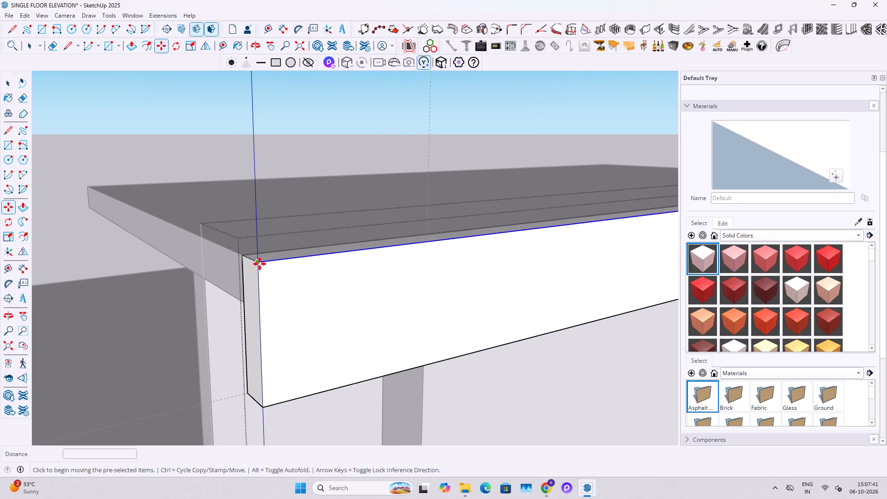
text(1")
key(Return)
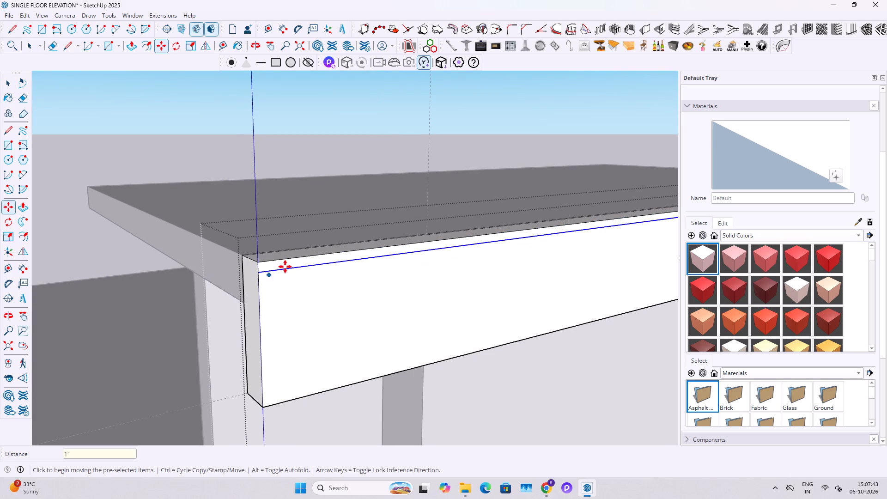
key(space)
click(286, 265)
Extend the copied line near the frame's top across the corner face to its outer vertical edge.
scroll(236, 298, down, 14)
shift+middle_drag(426, 292, 322, 308)
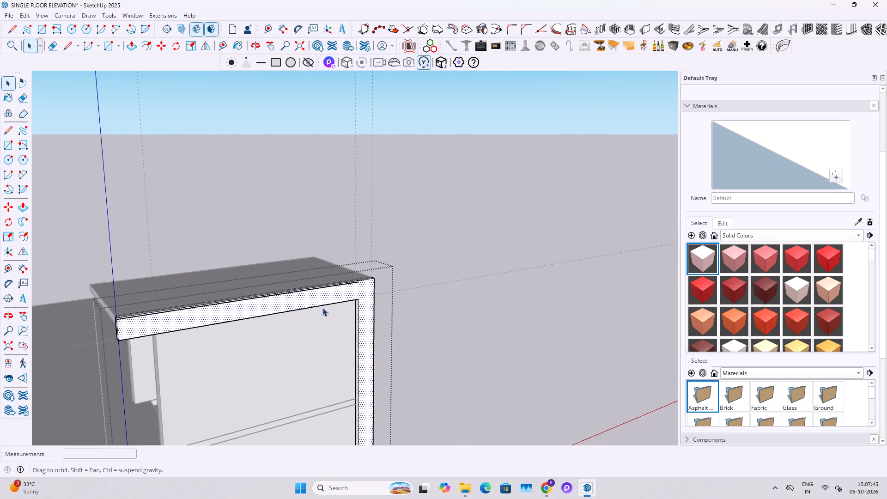
scroll(356, 297, up, 20)
scroll(356, 297, up, 6)
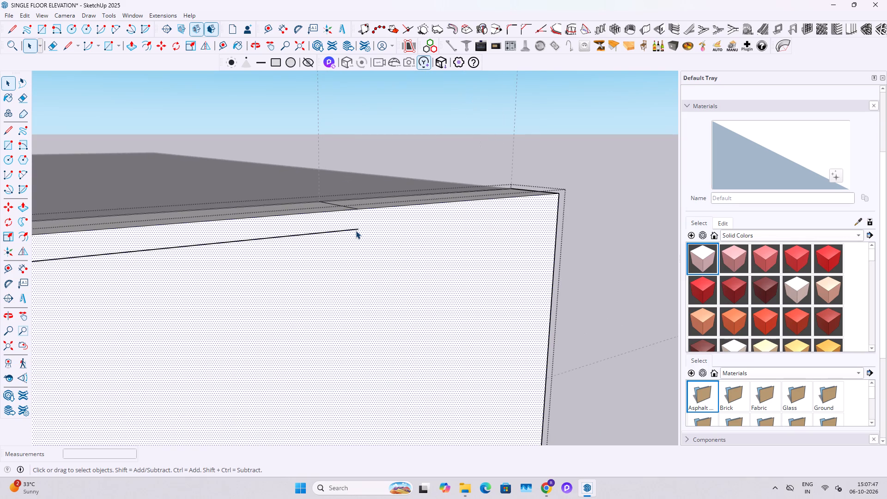
key(l)
click(358, 232)
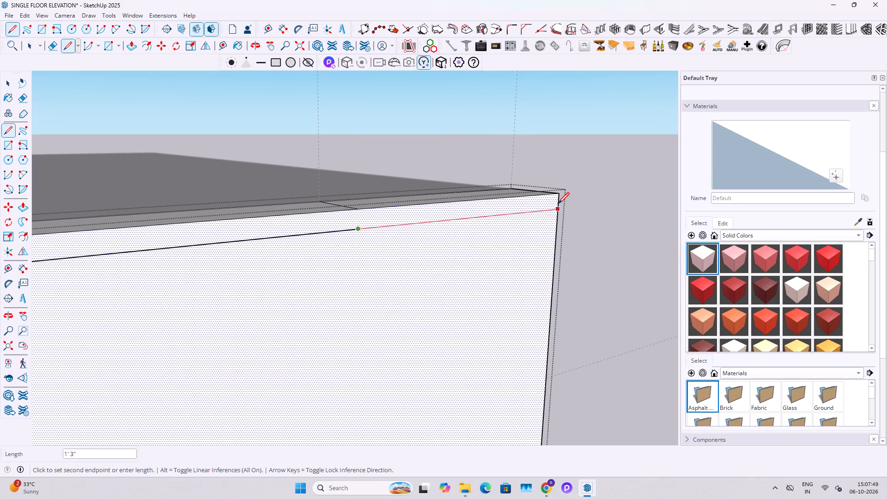
click(558, 204)
key(space)
Erase the leftover seam edge on the top face of the frame near its outer corner.
middle_drag(404, 222, 407, 285)
key(e)
drag(354, 262, 342, 274)
key(space)
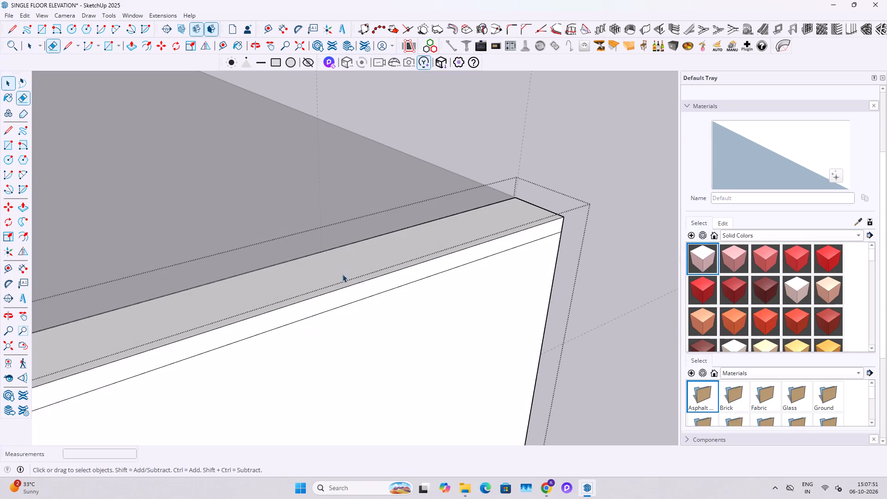
Extrude the thin strip along the frame's upper front edge 1" outward and leave the frame group.
click(367, 283)
key(p)
click(367, 283)
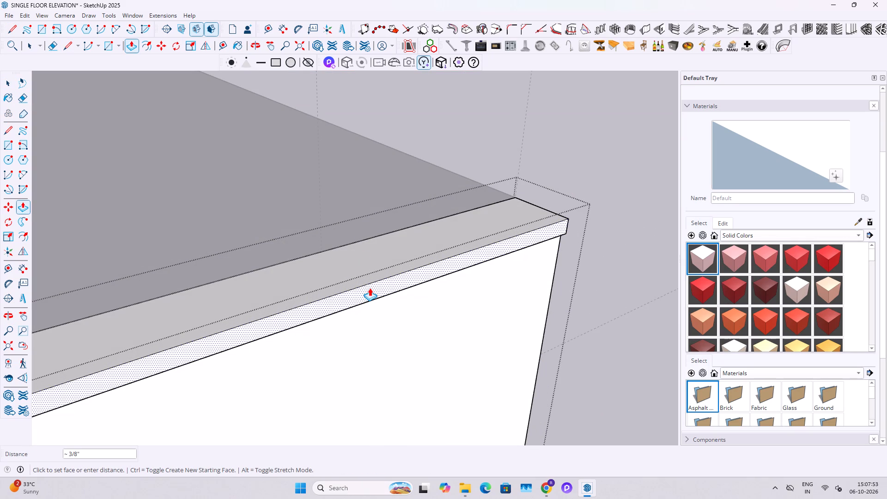
text(1")
key(Return)
key(space)
scroll(365, 285, down, 6)
middle_drag(434, 306, 242, 244)
scroll(322, 253, down, 5)
key(Escape)
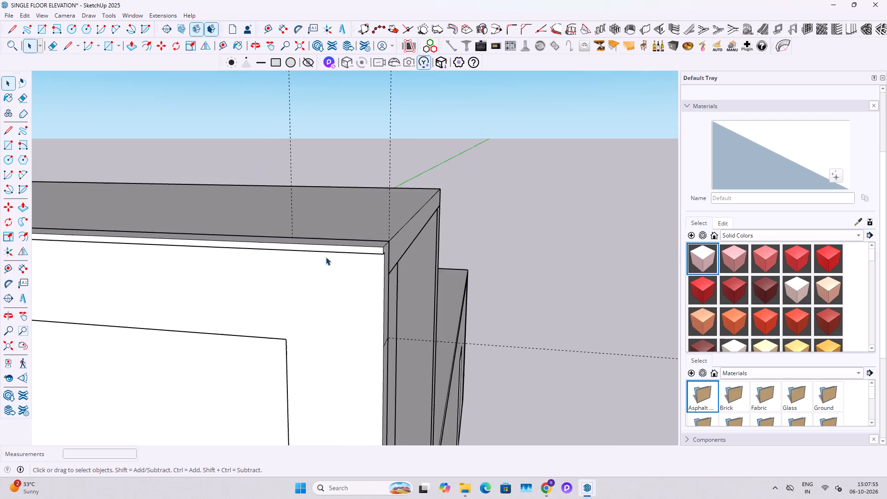
key(Escape)
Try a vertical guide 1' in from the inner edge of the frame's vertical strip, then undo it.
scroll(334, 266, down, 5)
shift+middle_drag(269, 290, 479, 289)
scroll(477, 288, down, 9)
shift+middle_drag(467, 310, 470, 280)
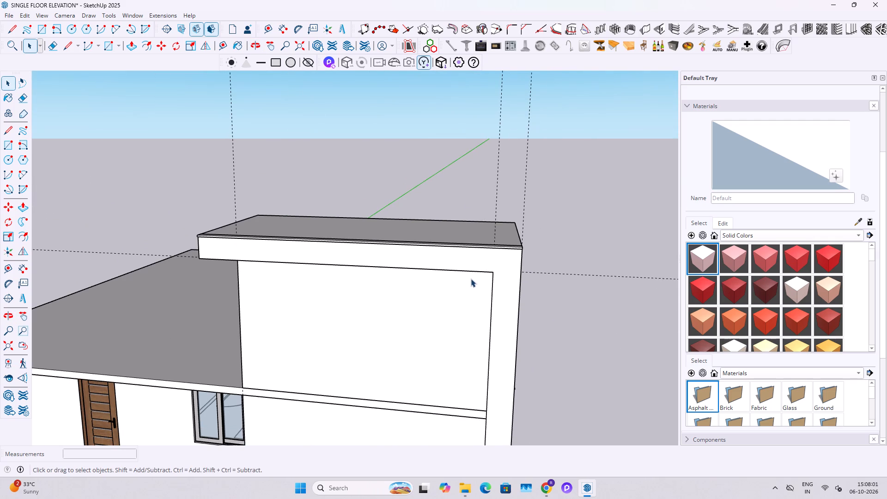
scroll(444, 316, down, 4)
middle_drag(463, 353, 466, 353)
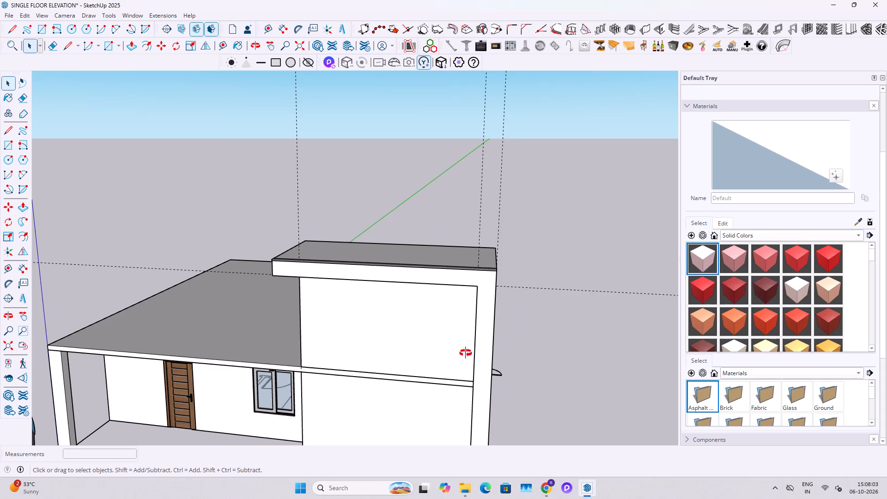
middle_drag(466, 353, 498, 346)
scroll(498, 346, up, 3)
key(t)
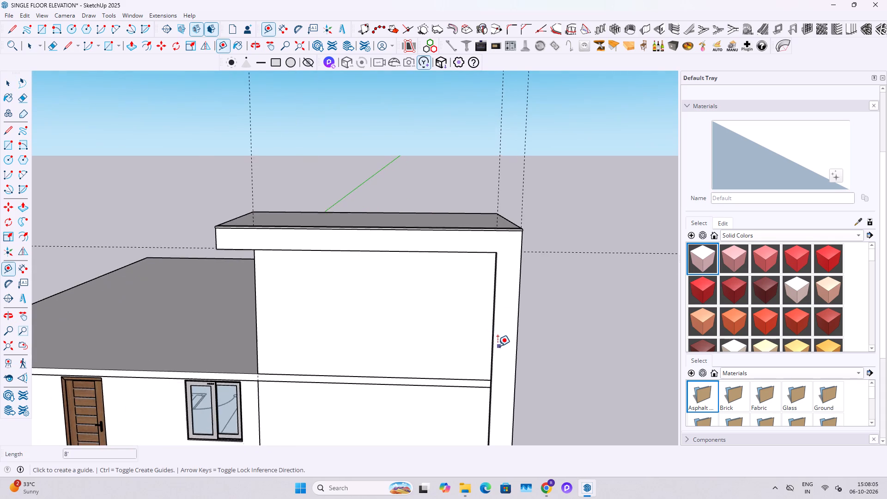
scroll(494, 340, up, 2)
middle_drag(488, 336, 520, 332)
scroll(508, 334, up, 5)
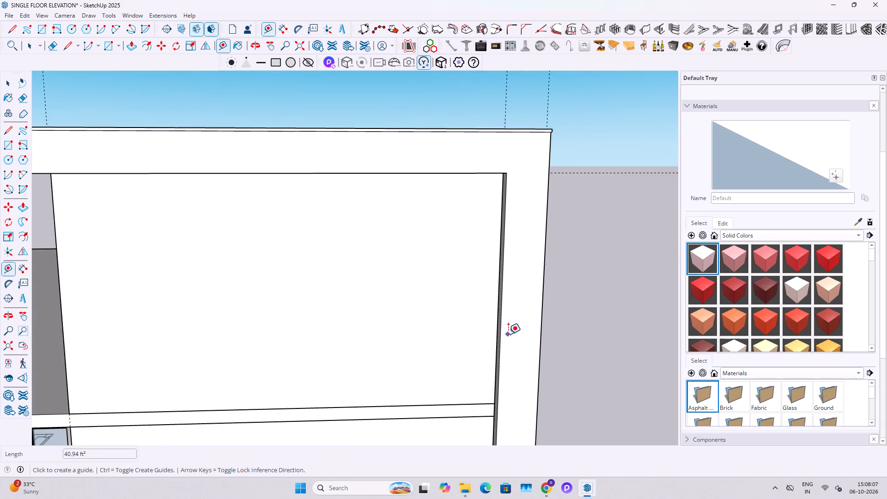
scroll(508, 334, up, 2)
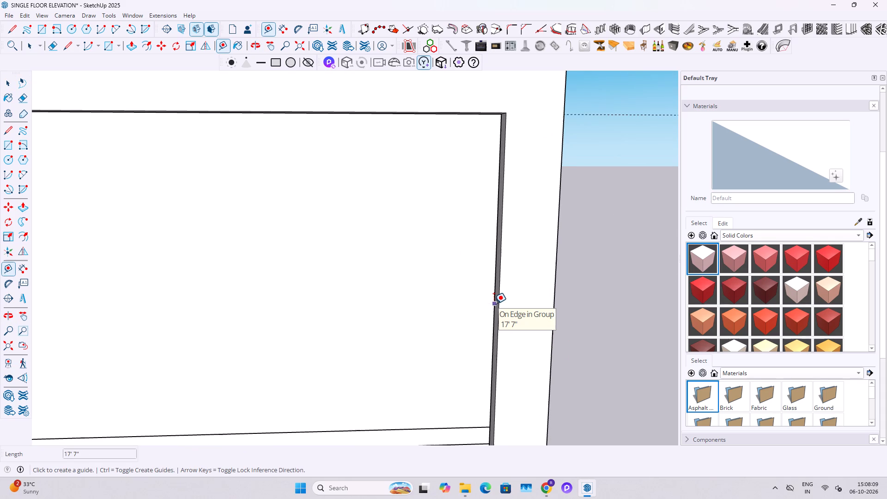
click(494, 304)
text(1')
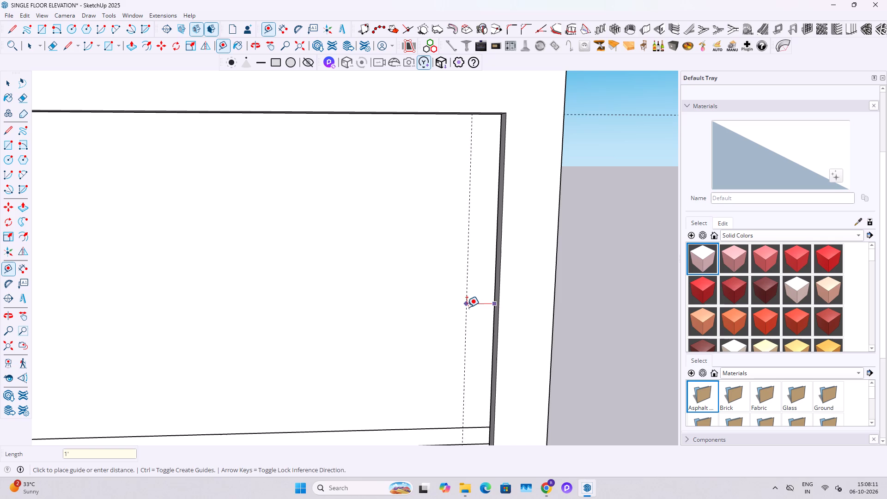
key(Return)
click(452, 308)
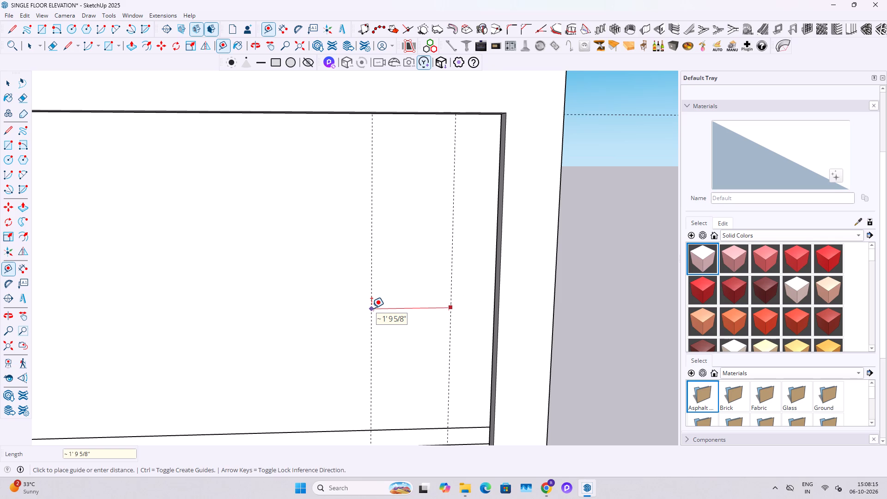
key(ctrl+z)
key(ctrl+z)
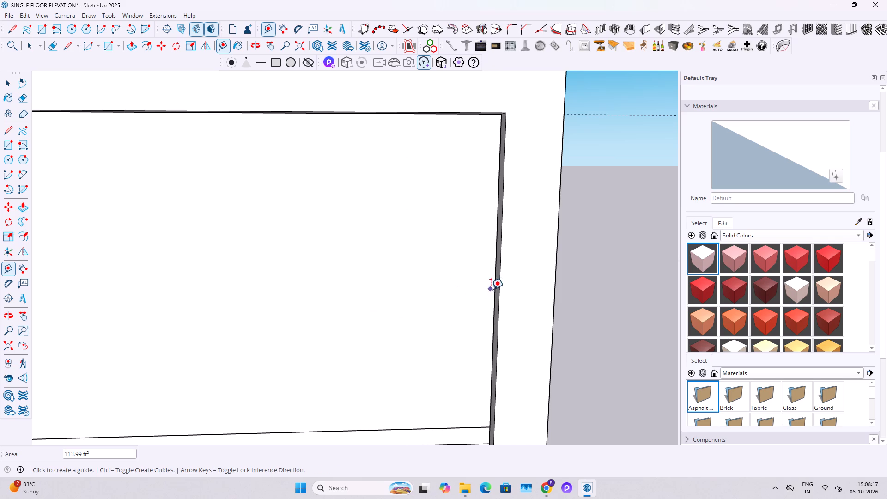
Place a vertical guide 2' in from the vertical strip's inner edge and another 3' beyond it.
click(494, 292)
key(1)
key(BackSpace)
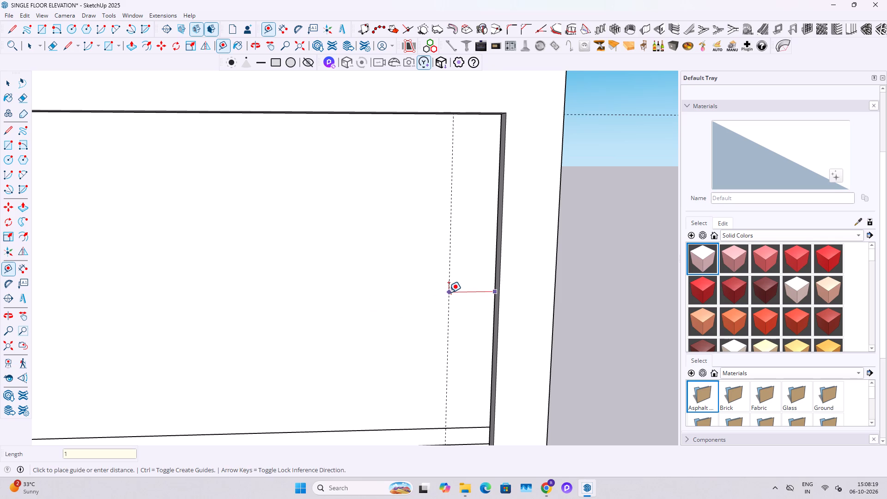
text(2')
key(Return)
scroll(449, 293, down, 9)
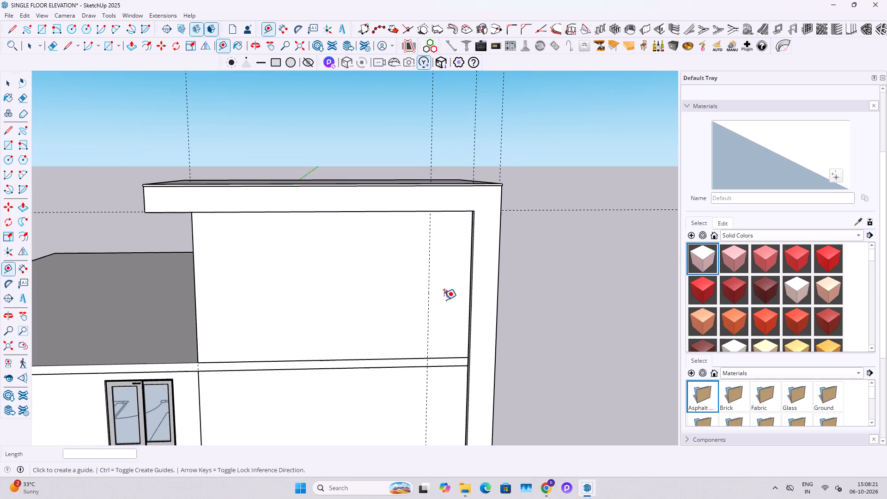
scroll(444, 300, down, 2)
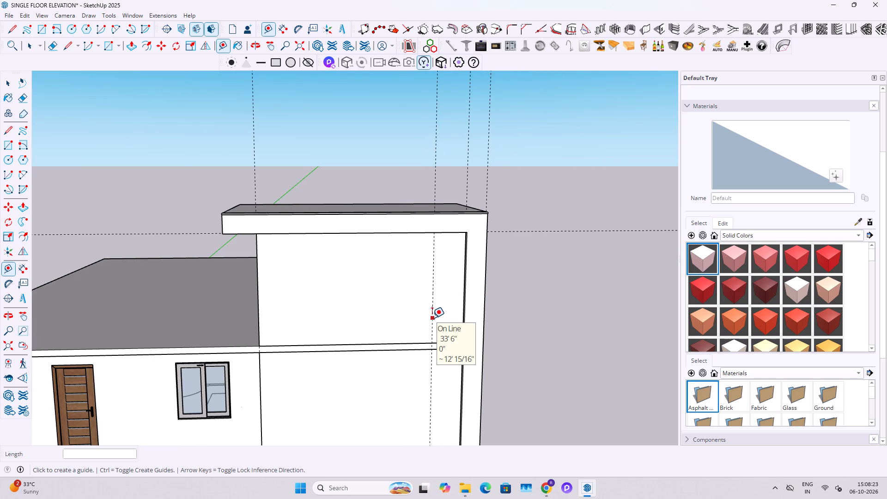
click(432, 318)
text(3')
key(Return)
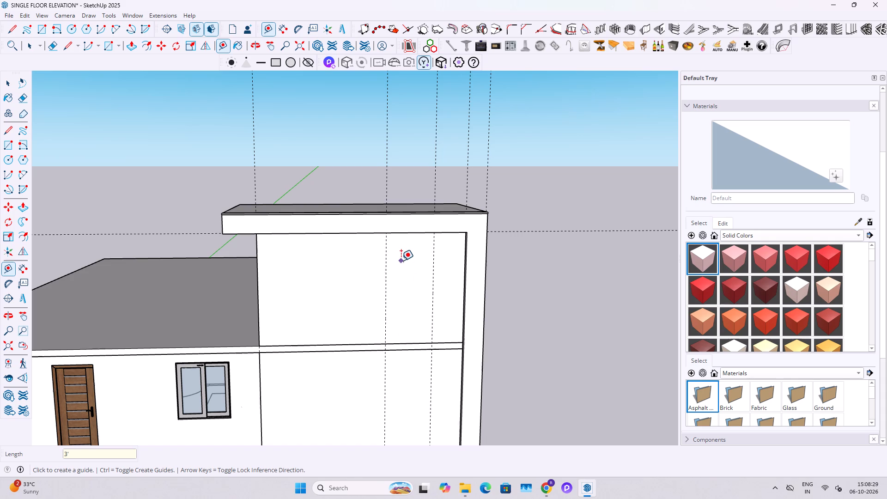
Place horizontal guides 2' below the frame band's lower edge and 4' above the base of the front wall.
shift+middle_drag(401, 261, 412, 233)
scroll(419, 238, up, 2)
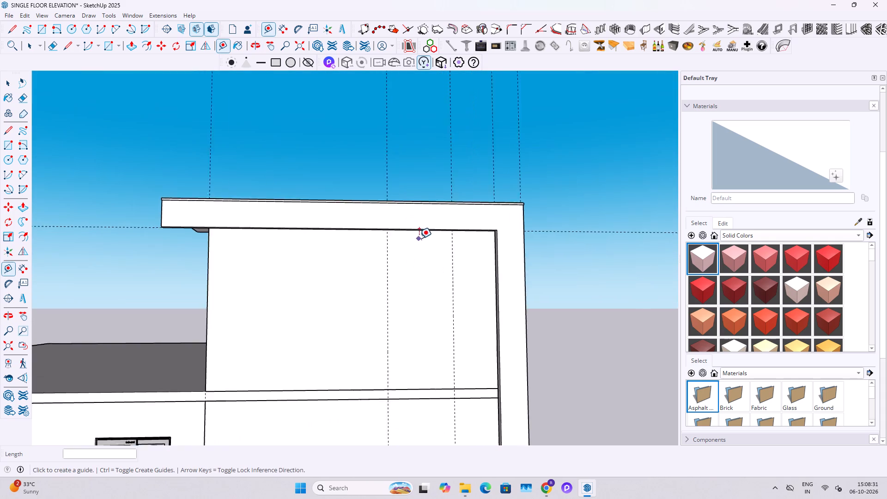
scroll(419, 238, up, 6)
middle_drag(420, 237, 420, 190)
scroll(423, 192, up, 1)
click(423, 192)
text(2')
key(Return)
scroll(371, 235, down, 10)
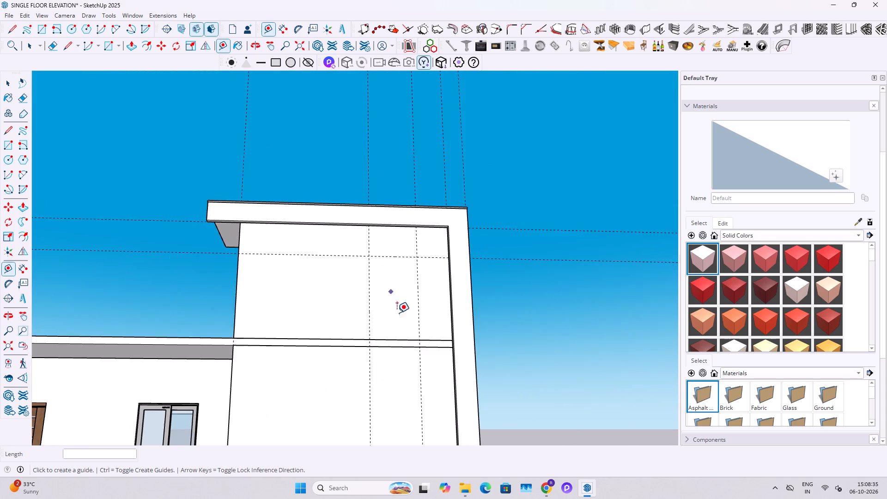
middle_drag(400, 333, 408, 261)
scroll(401, 382, up, 1)
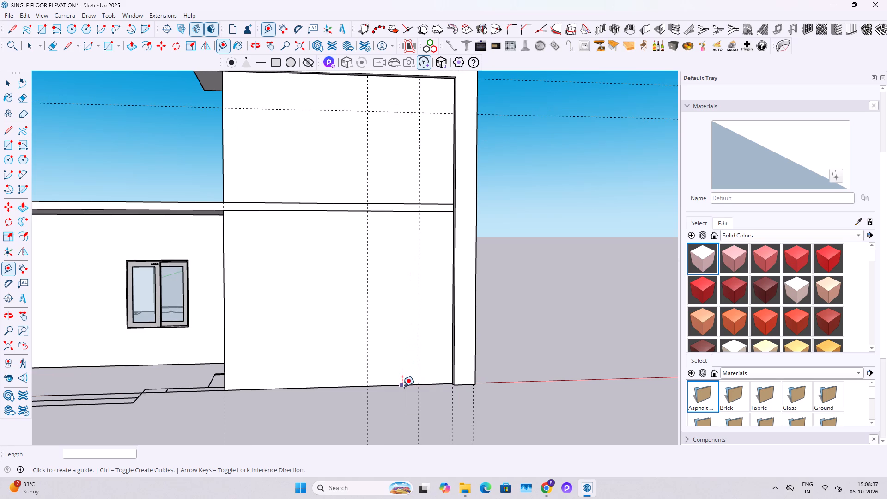
click(402, 387)
text(4')
key(Return)
key(space)
Inside the lower stair wall group, draw a 3' by 6' rectangle between the guides, from its top edge down.
double_click(389, 266)
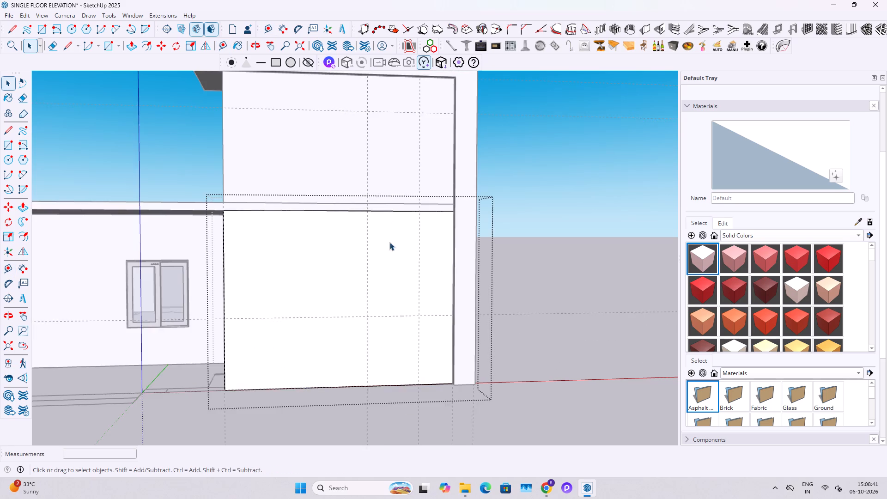
shift+middle_drag(396, 209, 404, 269)
click(392, 225)
click(400, 304)
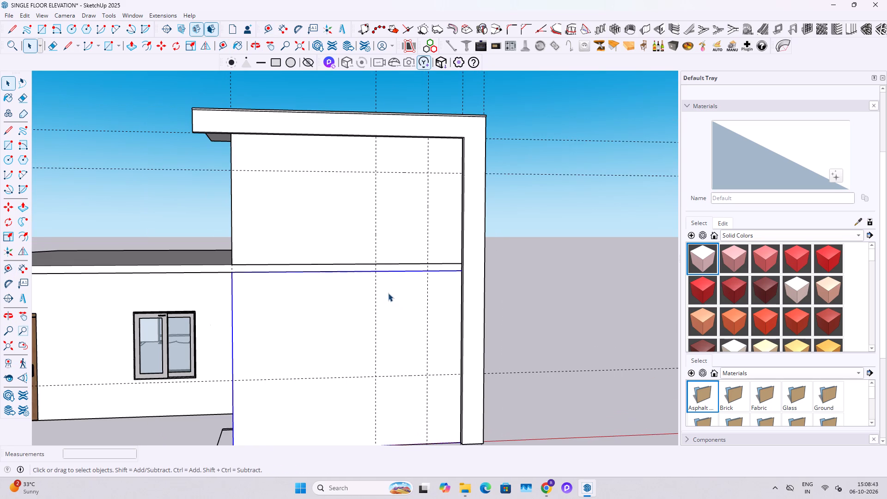
double_click(393, 311)
click(394, 298)
key(r)
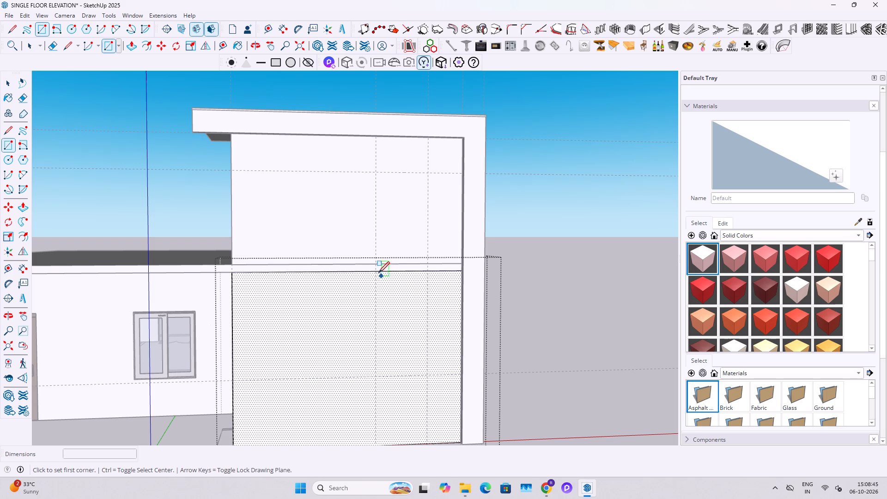
click(376, 272)
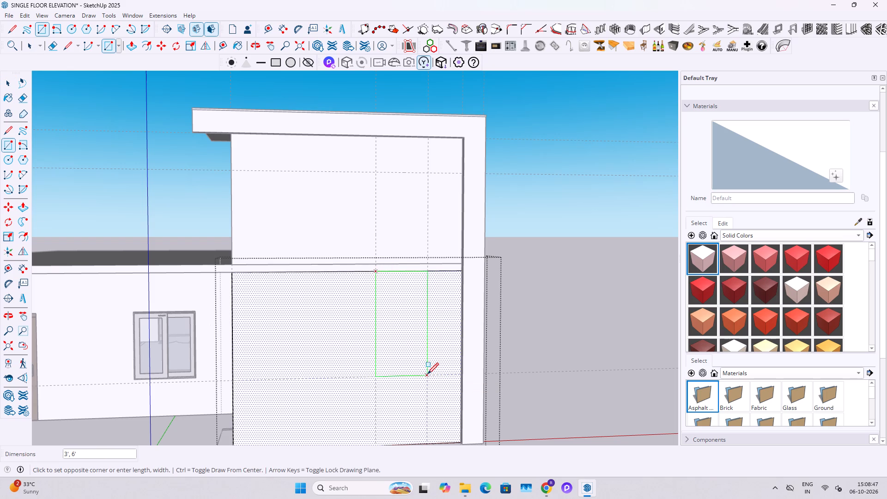
click(427, 375)
key(space)
Push the rectangle 9" through the lower wall to cut the opening and leave the group.
click(404, 331)
key(p)
click(404, 331)
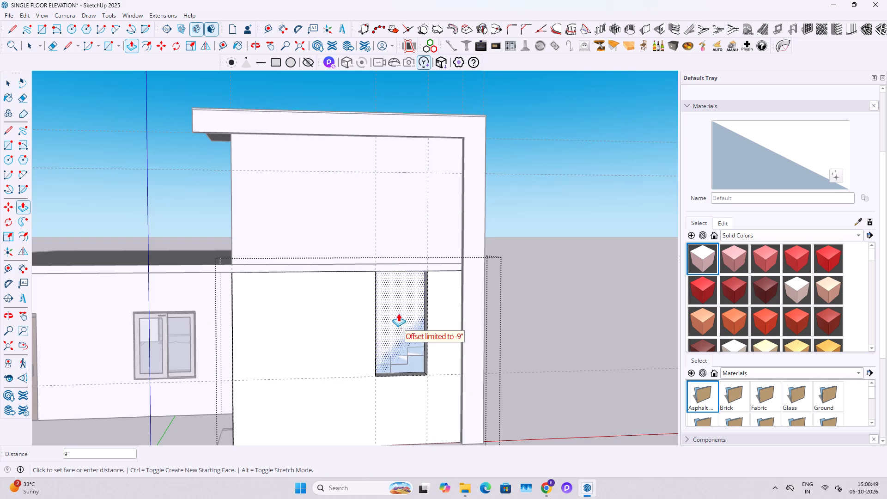
click(397, 310)
key(space)
key(Escape)
key(Escape)
Inside the upper stair room wall group, draw a 3' wide rectangle from the upper guide down to the wall's bottom edge.
scroll(383, 253, up, 3)
shift+middle_drag(403, 238, 380, 323)
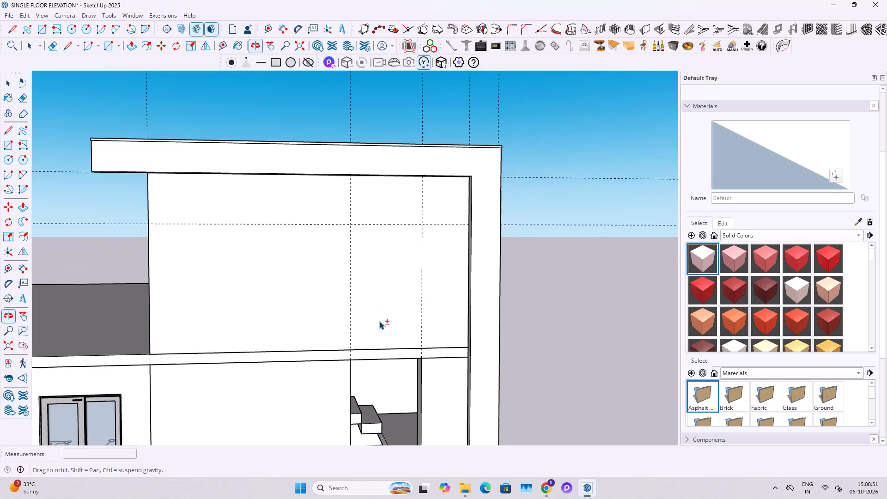
click(384, 298)
double_click(381, 292)
click(373, 283)
key(r)
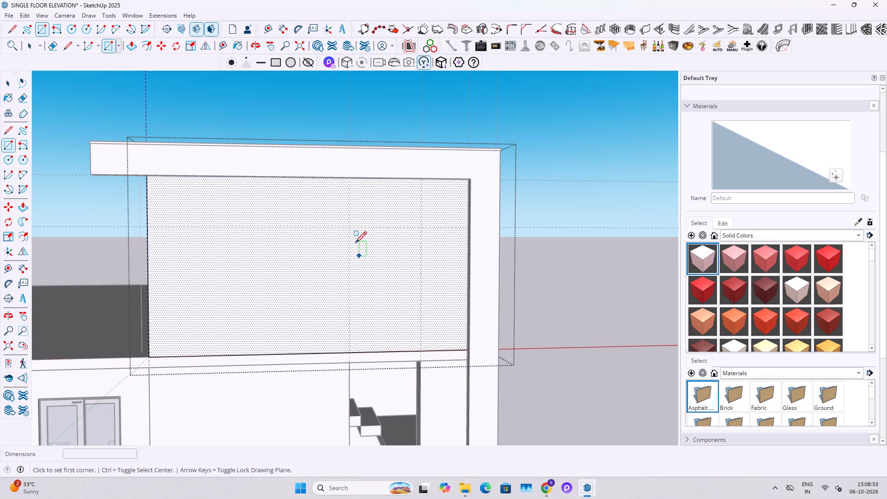
click(350, 226)
click(420, 353)
key(space)
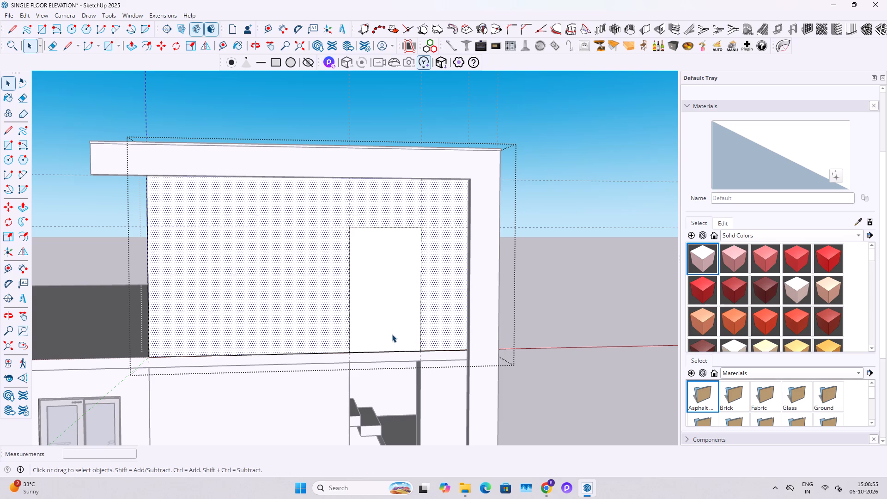
Push the rectangle through the upper wall to cut the opening and leave the group.
click(392, 334)
key(p)
click(392, 334)
click(374, 323)
key(space)
scroll(344, 306, down, 6)
key(Escape)
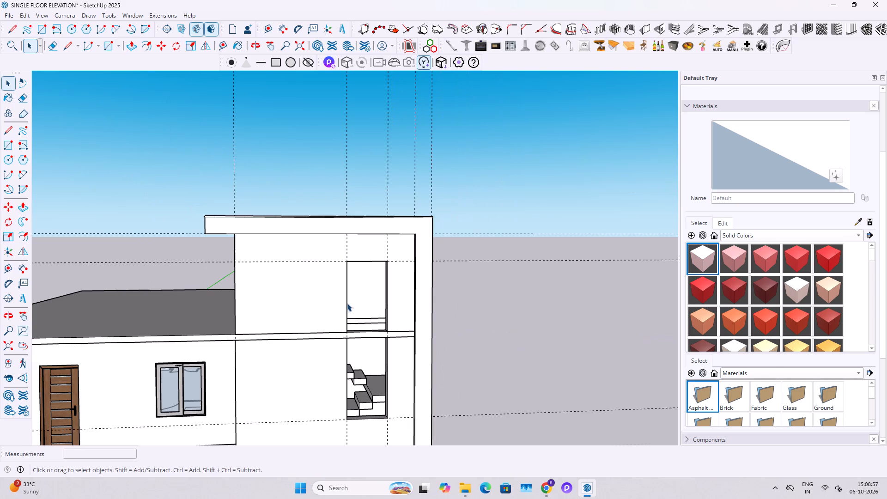
key(space)
key(Escape)
key(space)
Draw one tall rectangle covering both stair openings, from the upper opening's top corner to the lower opening's opposite bottom corner.
key(r)
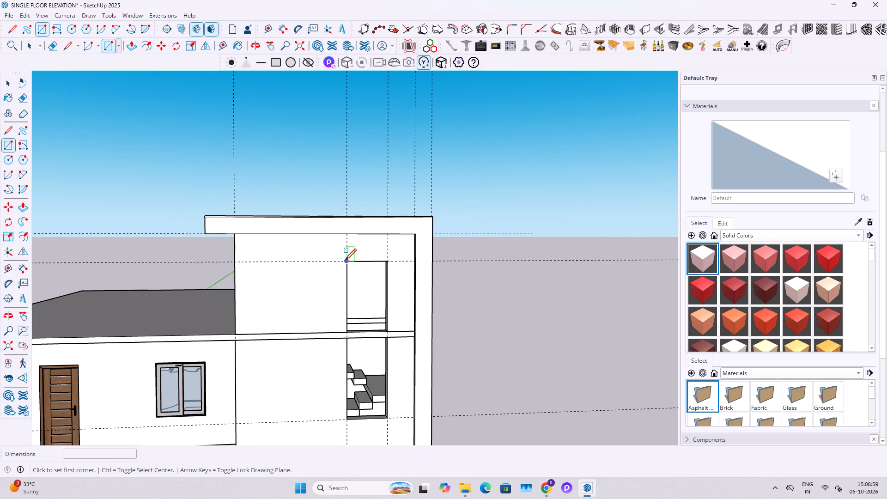
click(345, 261)
click(386, 416)
key(space)
Select the tall rectangle covering both stair openings together with its edges.
middle_drag(376, 420, 375, 420)
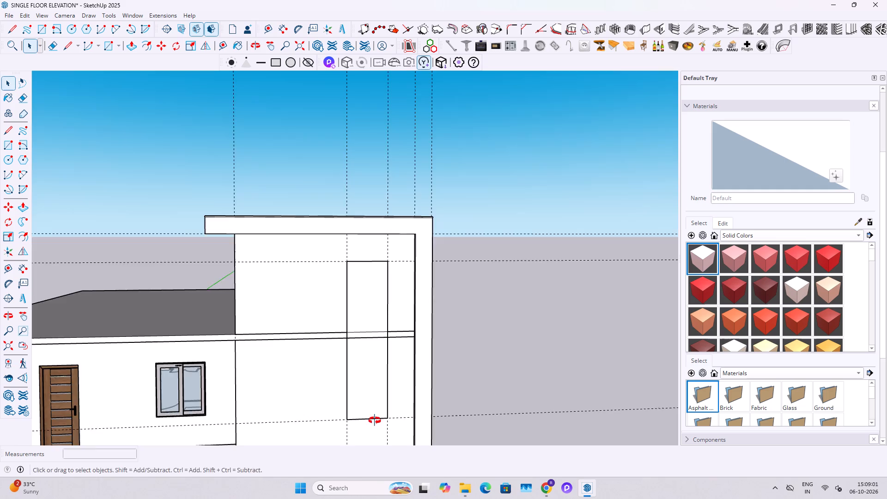
middle_drag(375, 420, 377, 374)
double_click(370, 363)
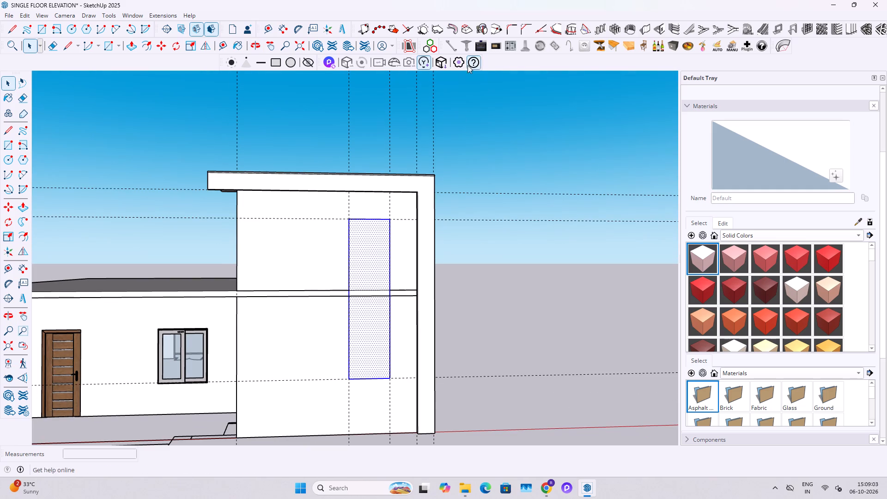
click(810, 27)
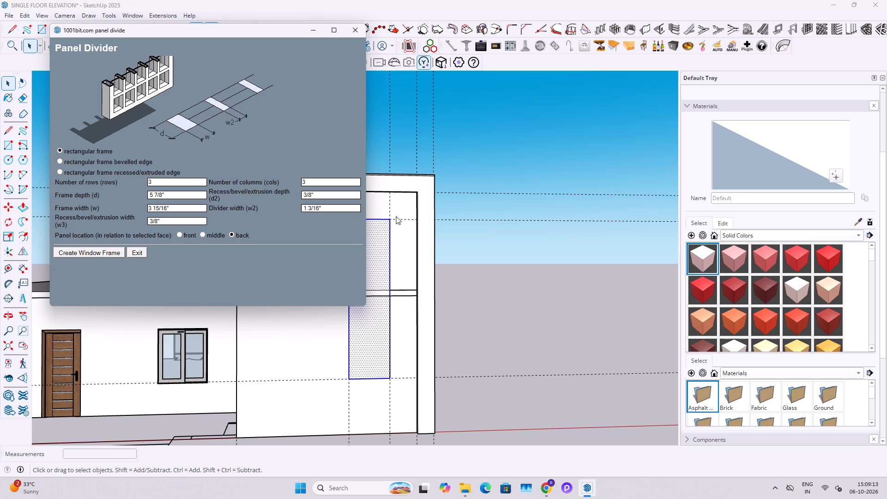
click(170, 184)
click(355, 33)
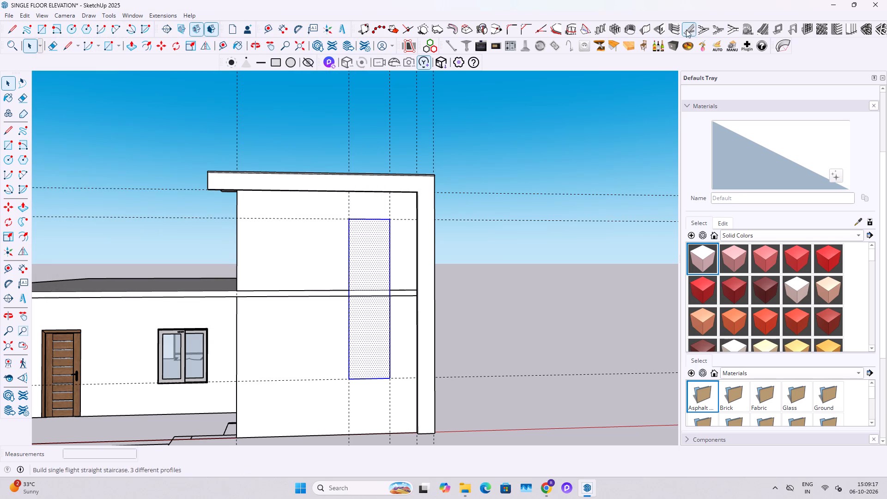
Create a rectangular window frame from the selected face with 2" frame depth, 1" recess depth and front location.
click(782, 29)
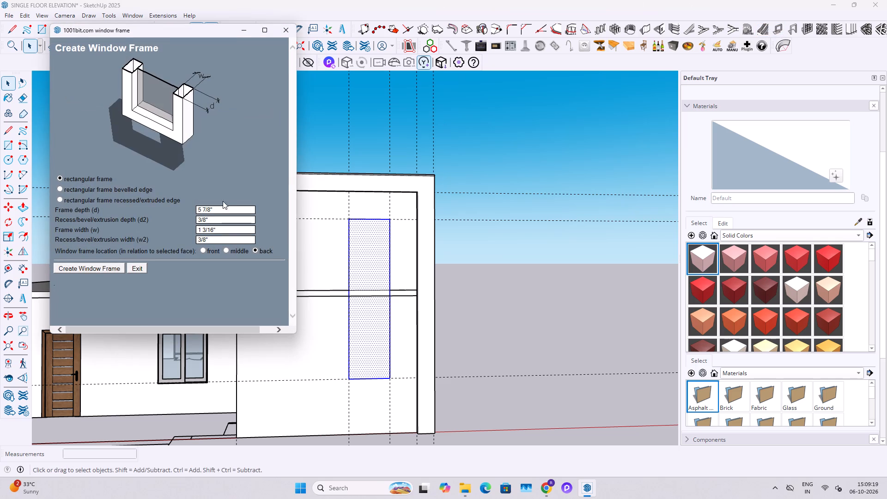
click(237, 209)
key(2)
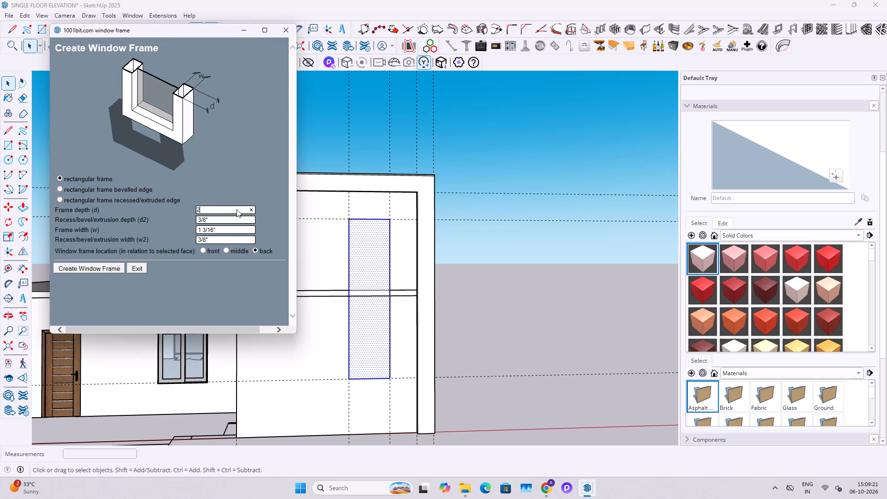
key(shift+quotedbl)
click(230, 217)
text(1")
key(Return)
click(211, 252)
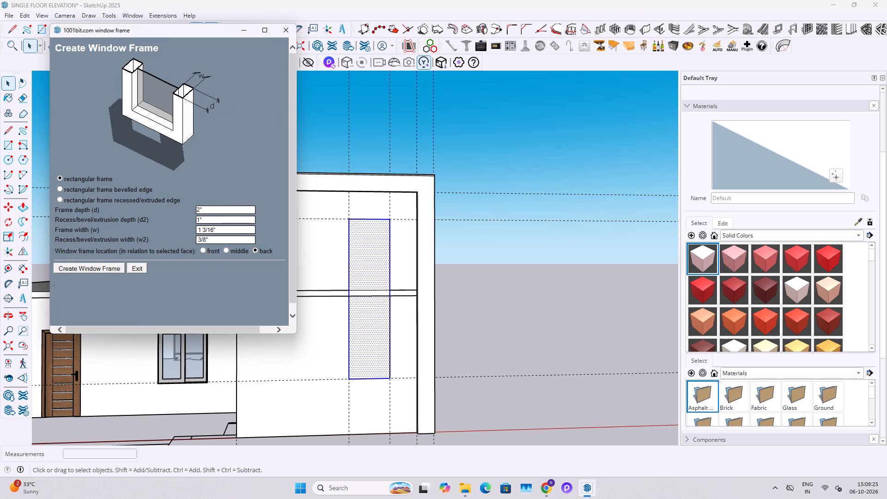
click(206, 254)
click(204, 252)
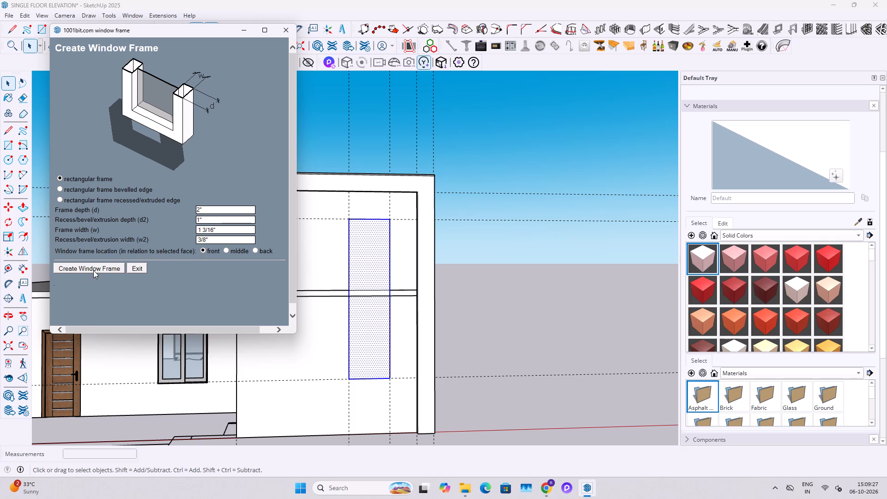
click(93, 270)
Inside the window frame group, paint the pane with Glass_Safety_01, replace that with Glass_Basic_01, and leave the group.
scroll(352, 304, up, 10)
double_click(356, 370)
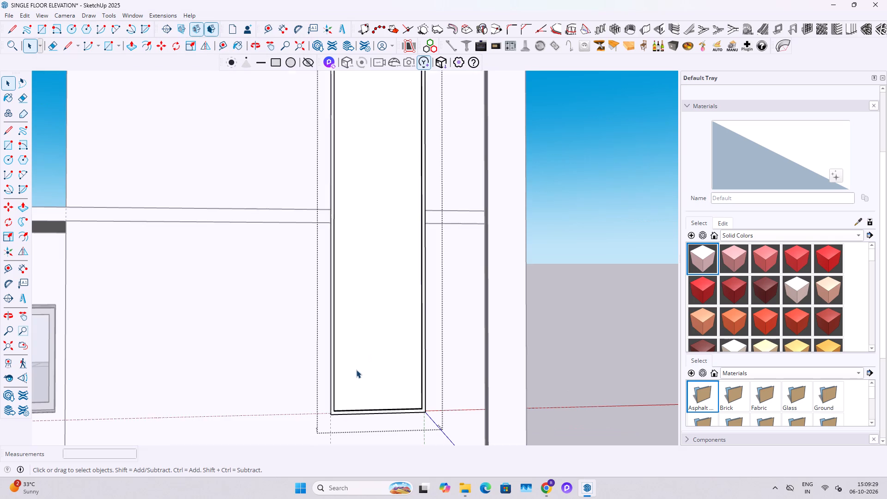
click(356, 317)
click(758, 238)
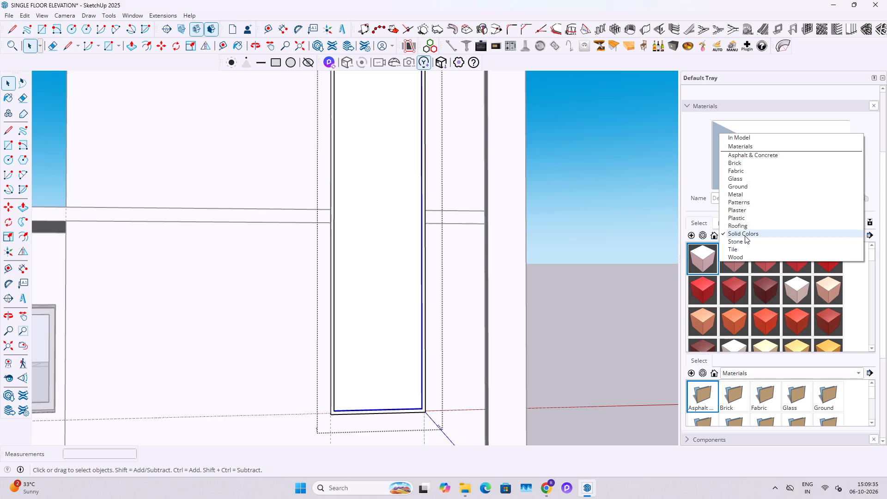
click(750, 176)
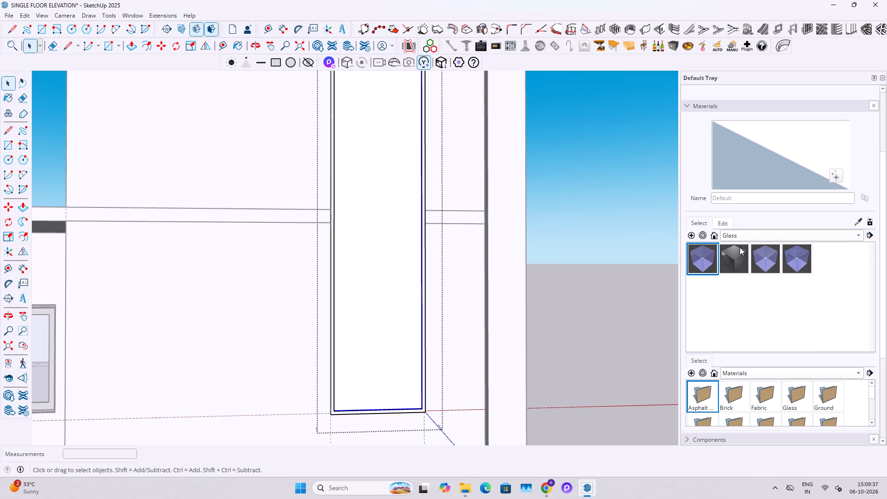
click(776, 264)
click(765, 255)
click(377, 246)
middle_drag(386, 255, 401, 301)
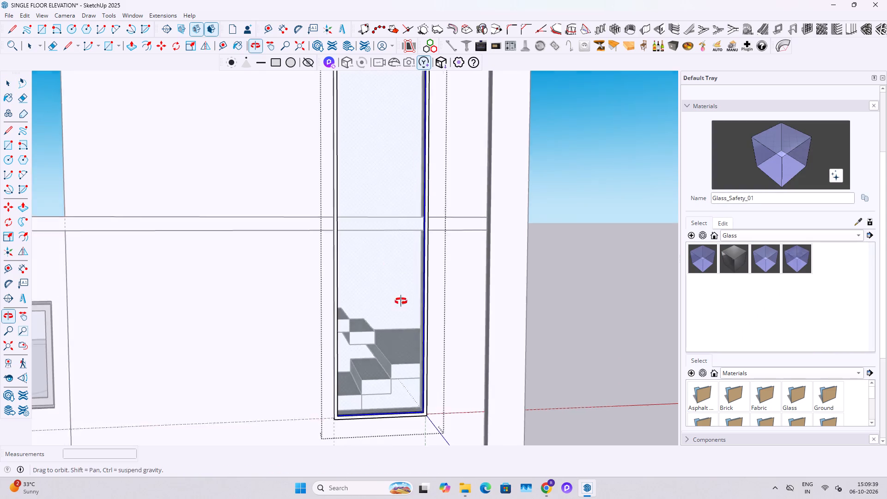
middle_drag(401, 301, 405, 306)
scroll(365, 357, up, 6)
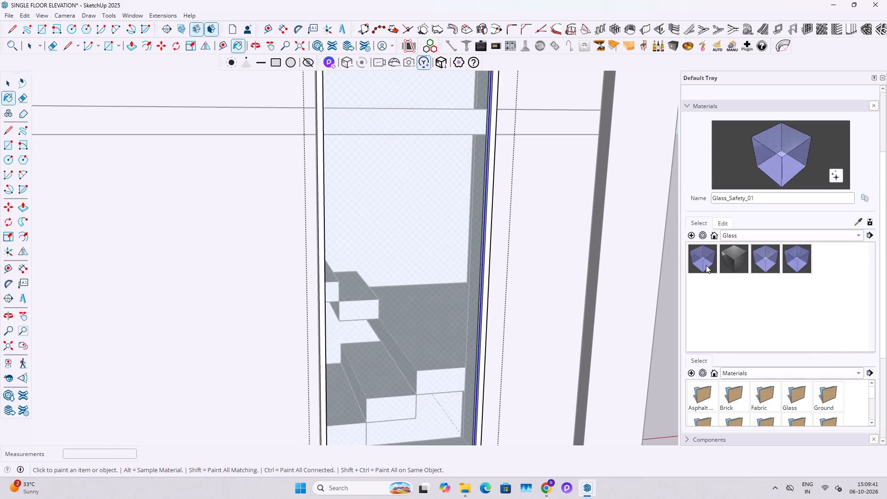
click(706, 265)
click(438, 314)
key(space)
key(Escape)
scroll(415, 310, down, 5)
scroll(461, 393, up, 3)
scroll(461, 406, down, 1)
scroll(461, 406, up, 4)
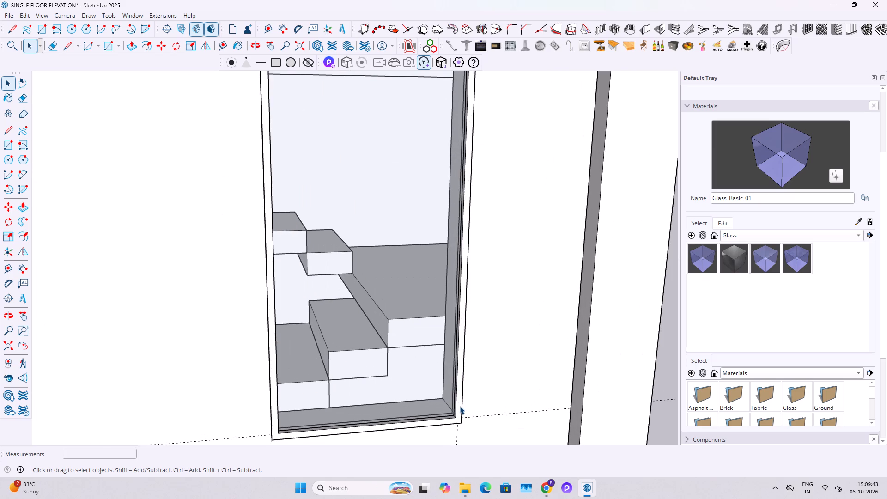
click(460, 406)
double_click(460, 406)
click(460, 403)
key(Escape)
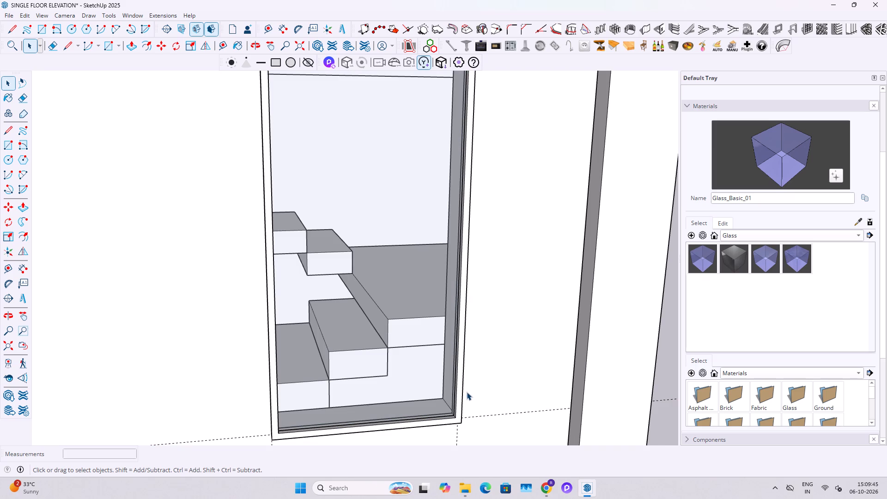
Paint the stair window frame group with the solid colour M07_Charcoal_Gleam.
click(463, 389)
click(753, 239)
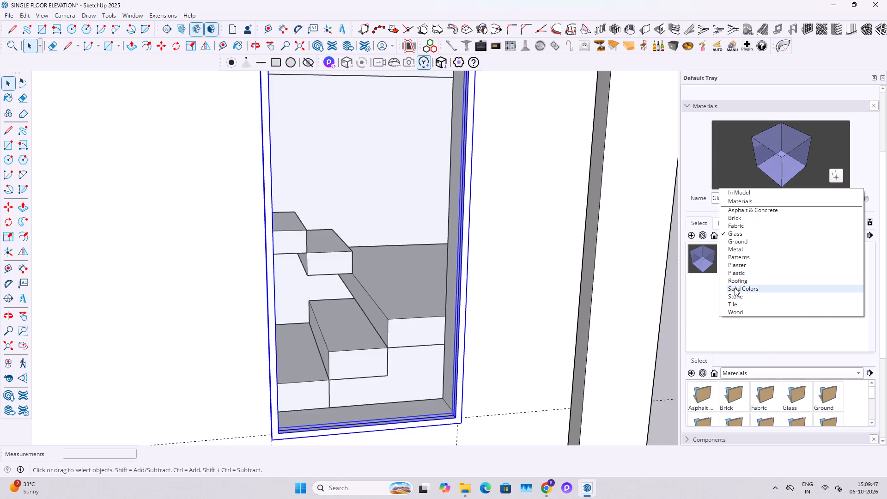
click(741, 285)
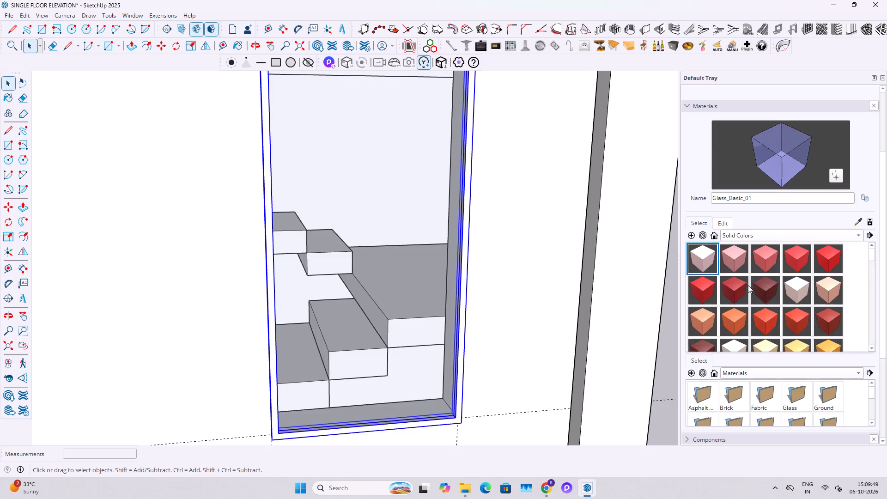
scroll(748, 290, down, 12)
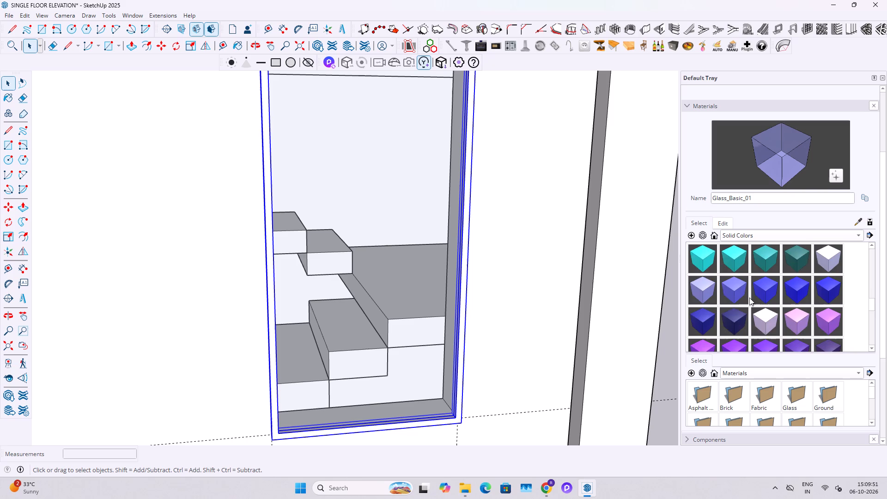
scroll(749, 298, down, 9)
click(800, 267)
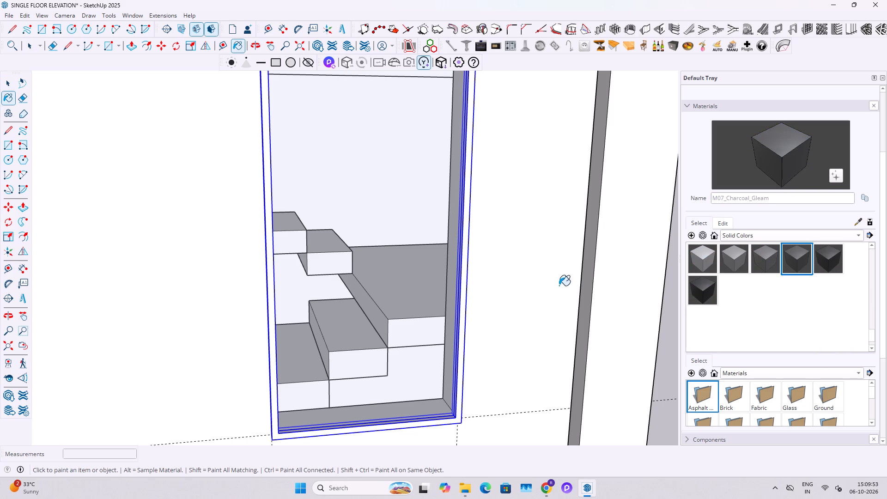
click(465, 286)
key(Escape)
key(space)
key(Escape)
Move the stair window frame inward from its bottom corner so it sits within the wall openings.
scroll(473, 397, up, 3)
key(space)
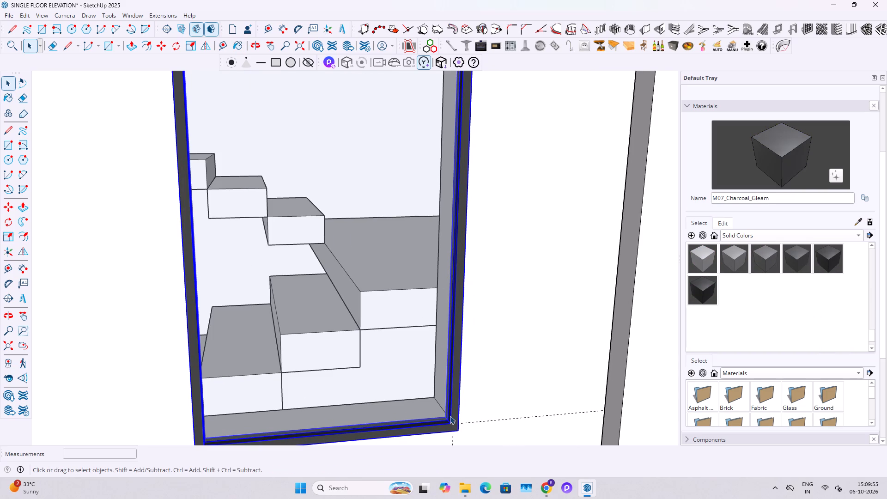
key(m)
click(456, 433)
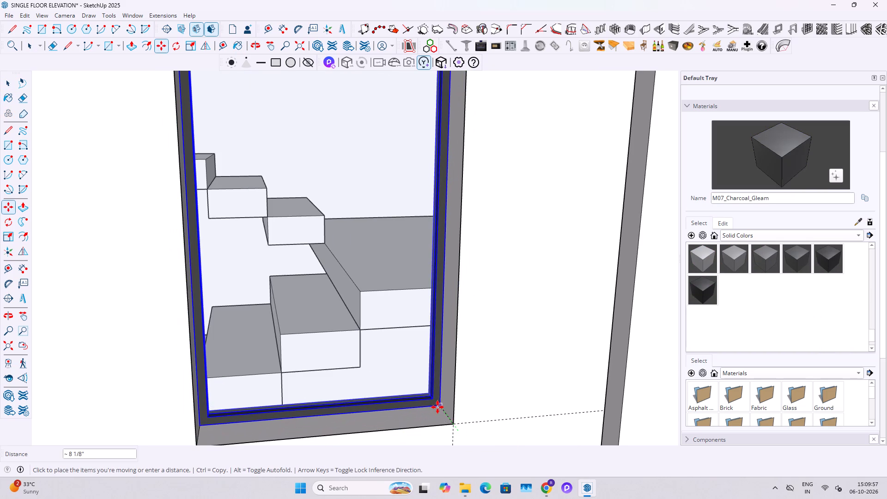
click(446, 420)
key(space)
scroll(398, 383, down, 4)
key(Escape)
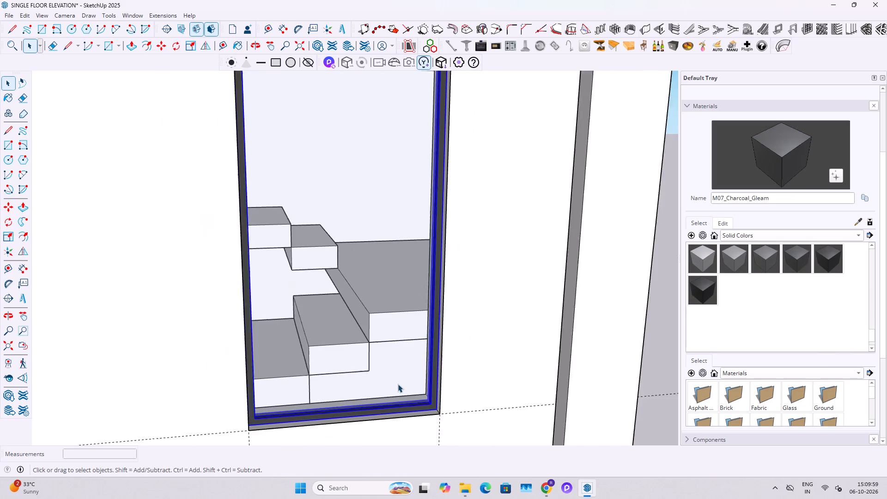
scroll(398, 384, down, 7)
key(space)
click(574, 348)
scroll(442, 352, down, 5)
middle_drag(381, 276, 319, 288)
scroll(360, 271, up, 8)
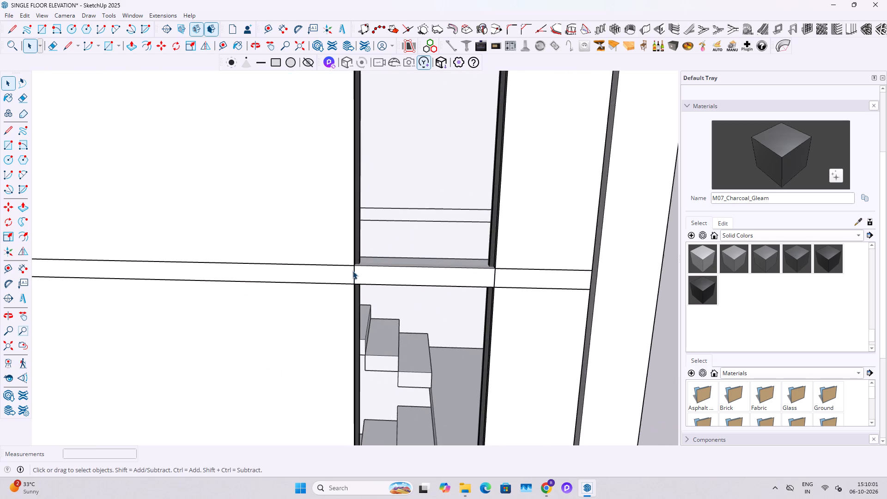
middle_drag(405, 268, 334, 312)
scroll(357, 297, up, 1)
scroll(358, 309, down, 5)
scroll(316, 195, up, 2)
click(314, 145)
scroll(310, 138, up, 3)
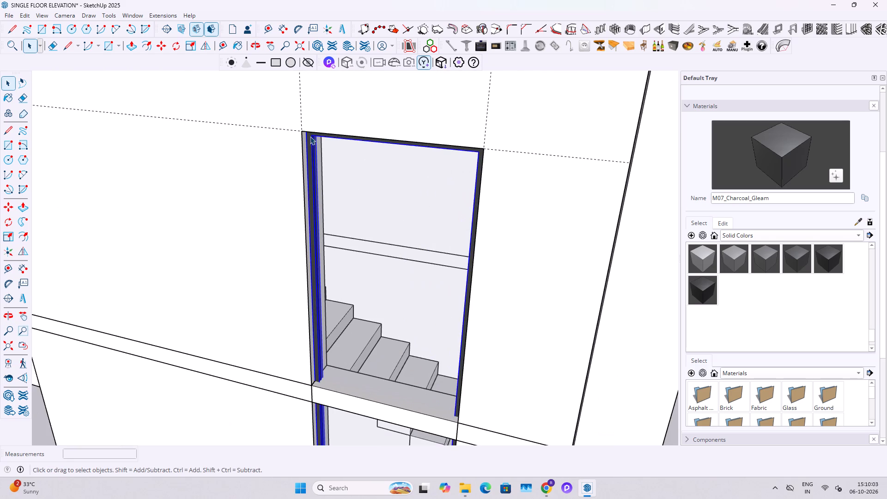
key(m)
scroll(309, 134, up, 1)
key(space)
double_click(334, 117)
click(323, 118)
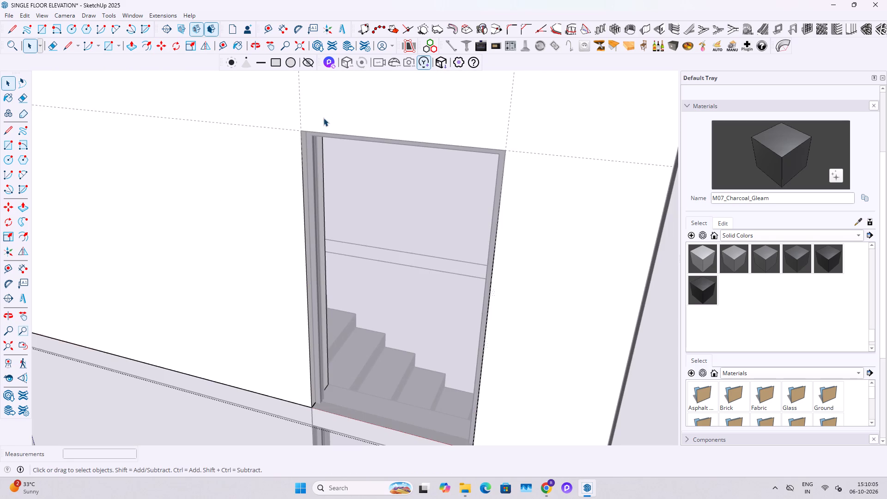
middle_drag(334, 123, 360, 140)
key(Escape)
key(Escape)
Move the stair window frame about 4" outward, snapping its top corner to the guide intersection at the opening's corner.
click(332, 217)
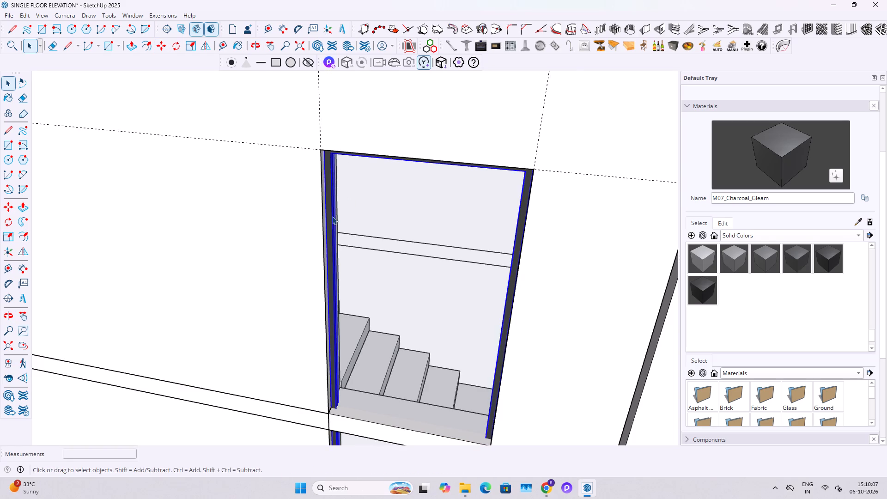
scroll(334, 185, up, 2)
key(m)
click(330, 132)
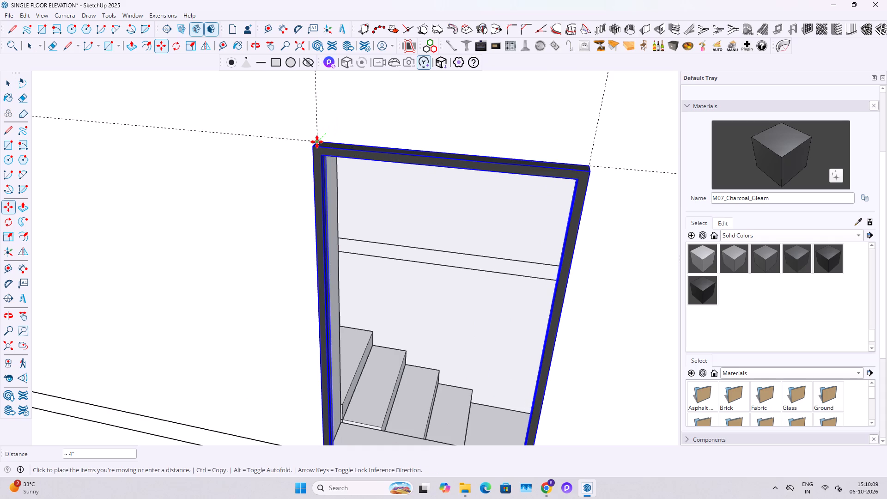
click(317, 142)
key(space)
scroll(334, 156, down, 10)
key(space)
middle_drag(365, 262, 434, 208)
click(583, 323)
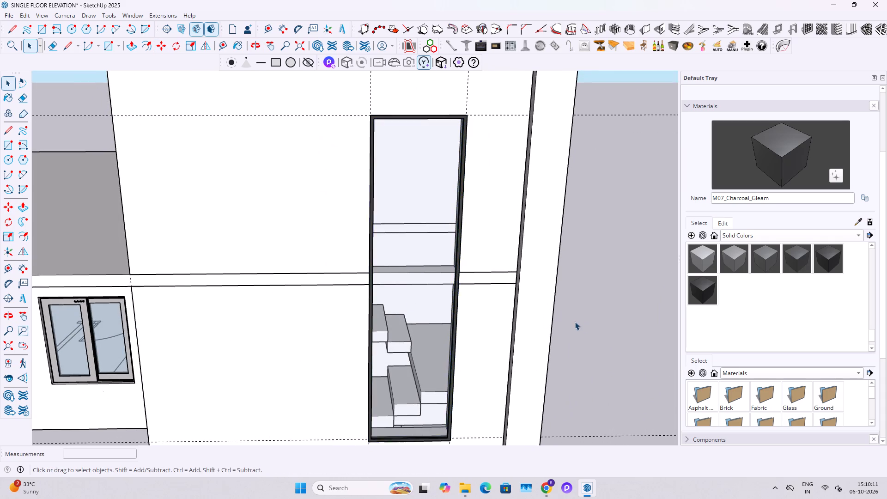
Hide the stair window frame group.
middle_drag(411, 287, 418, 251)
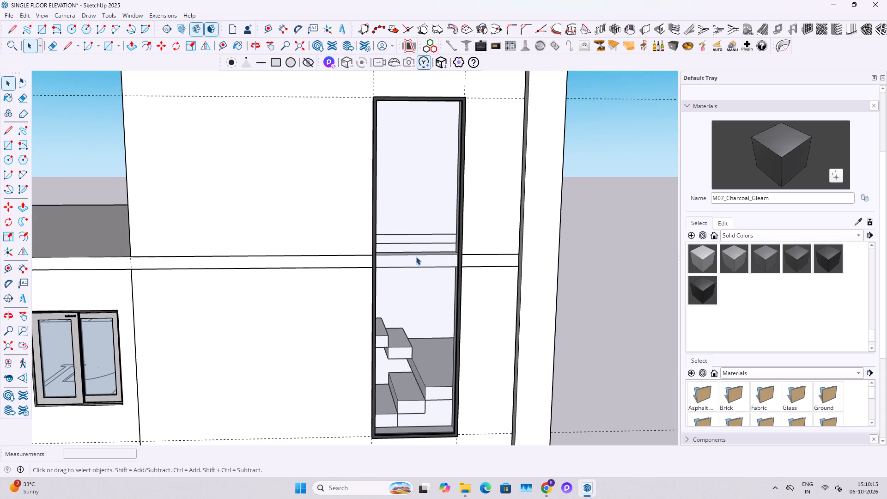
click(408, 262)
right_click(419, 223)
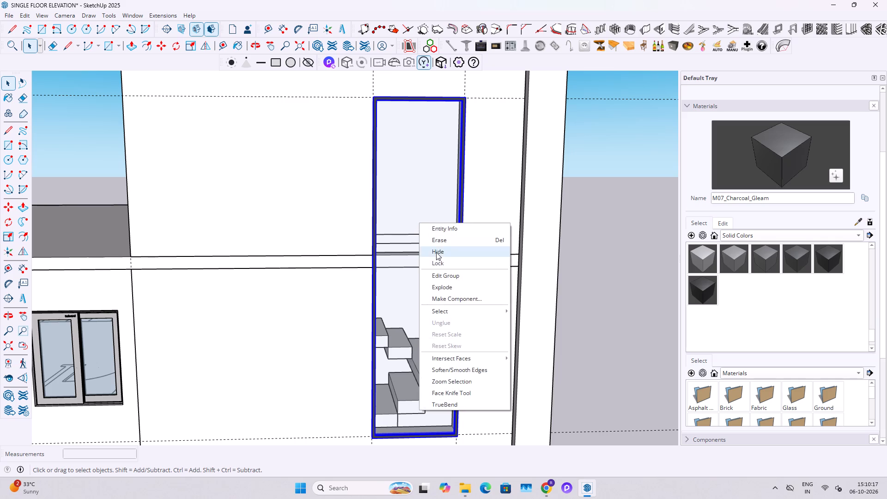
click(436, 252)
Inside the slab group, draw vertical lines across the slab's front edge face in line with both sides of the stair opening.
middle_drag(401, 262, 401, 282)
double_click(403, 270)
click(413, 264)
scroll(424, 266, up, 4)
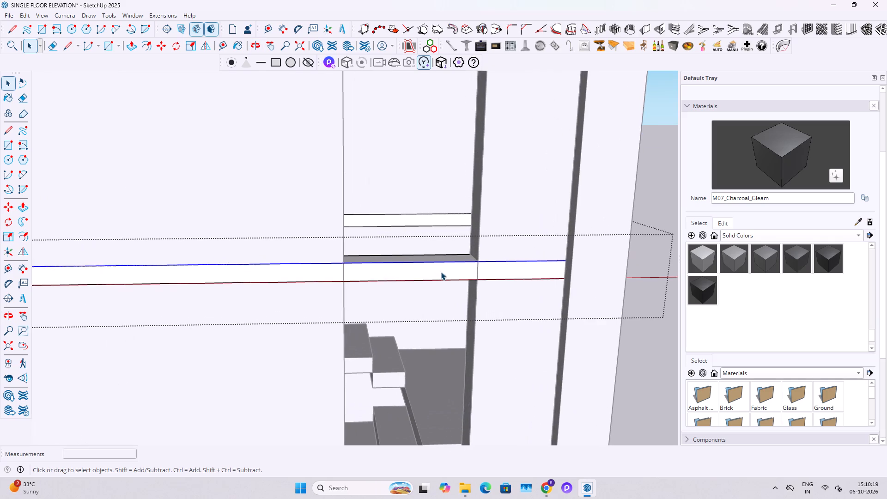
double_click(441, 272)
scroll(452, 268, up, 3)
key(l)
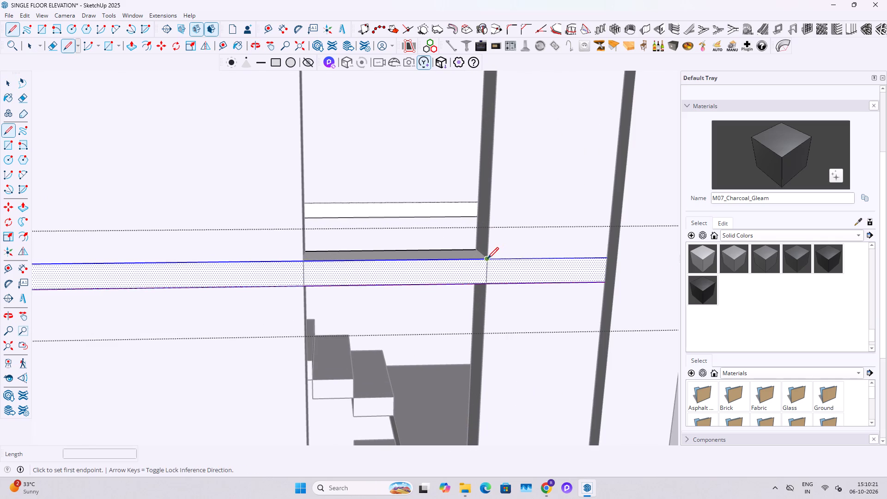
click(487, 260)
click(487, 283)
key(space)
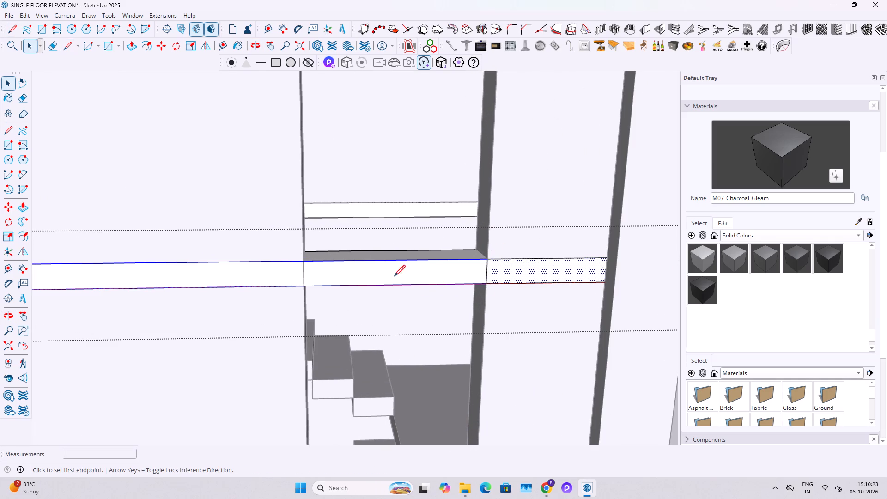
key(l)
click(305, 263)
click(306, 281)
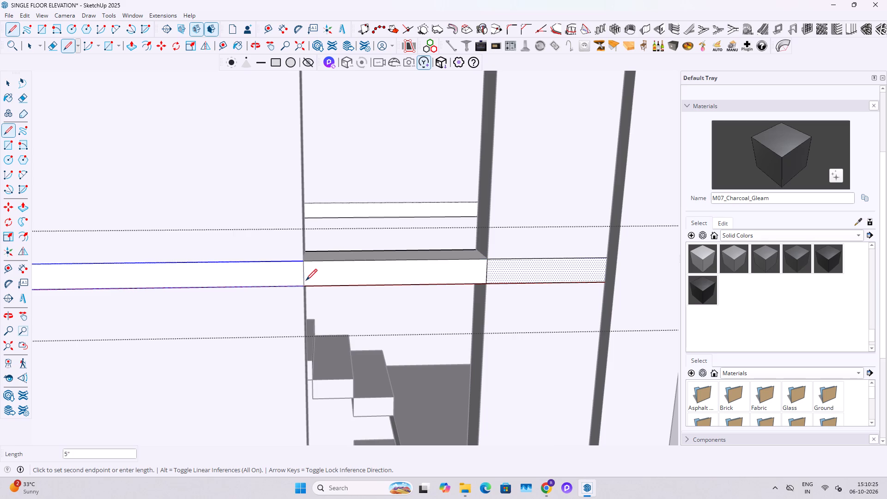
Push the slab's front edge face between the two lines at the stair opening inward by 9".
key(space)
click(339, 272)
key(p)
click(339, 272)
click(362, 249)
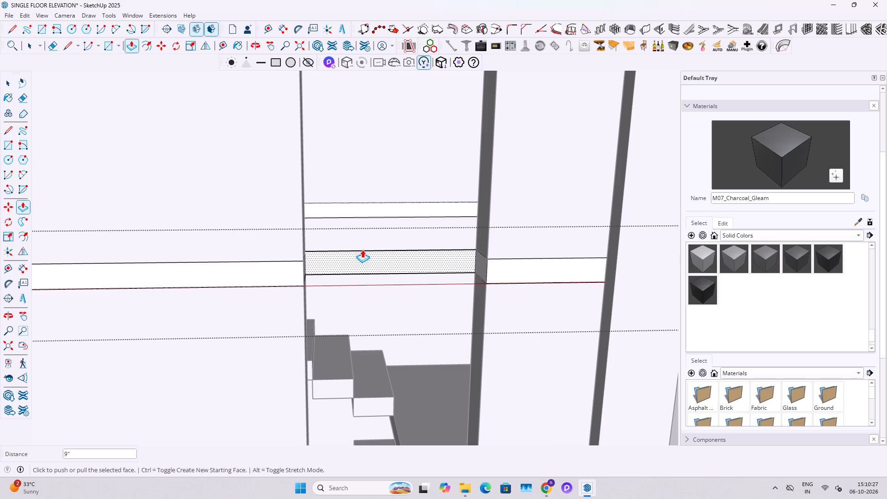
click(363, 249)
Erase the leftover slab edges across the stair window opening and exit the slab group.
key(space)
key(e)
drag(371, 243, 371, 274)
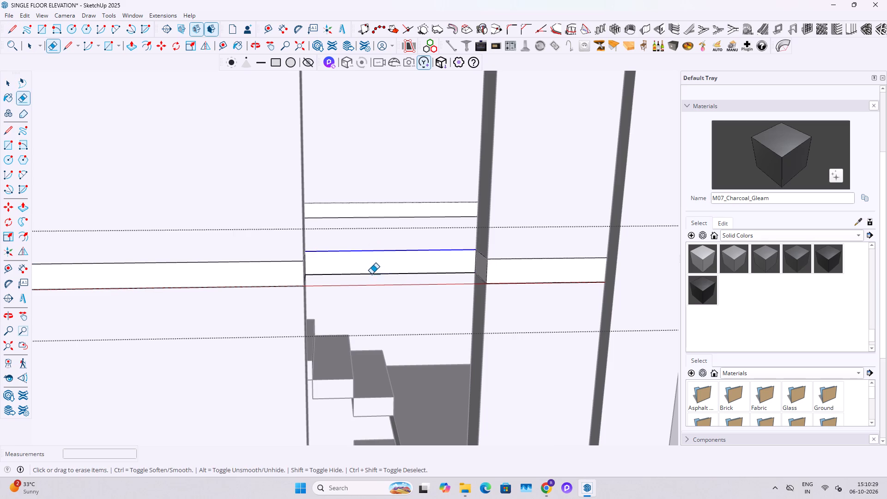
drag(371, 274, 372, 277)
key(space)
scroll(381, 269, down, 5)
key(Escape)
key(space)
key(Escape)
key(Escape)
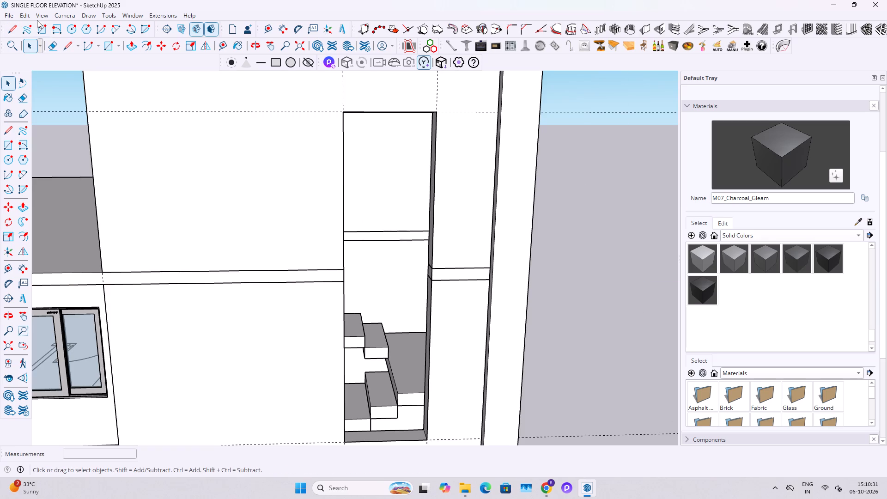
Unhide the last hidden object, the stair window frame.
click(24, 13)
click(54, 165)
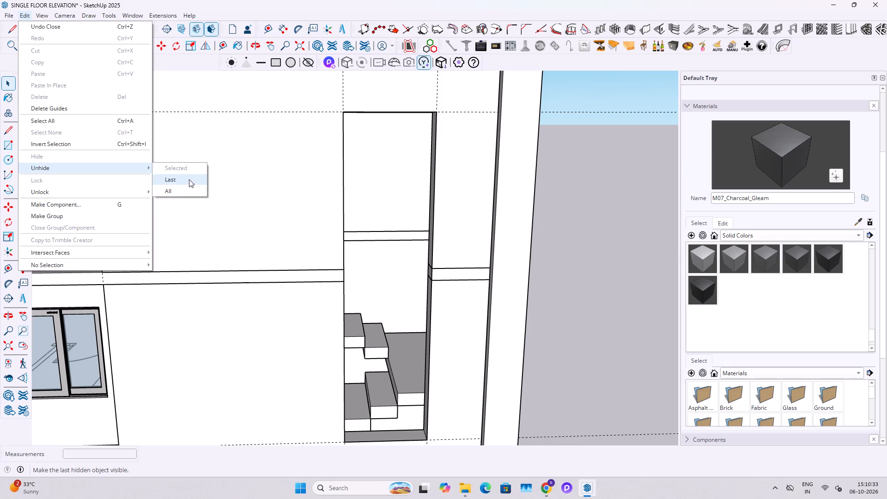
click(189, 179)
scroll(360, 282, down, 4)
middle_drag(397, 319, 412, 321)
scroll(374, 327, down, 4)
middle_drag(408, 352, 400, 341)
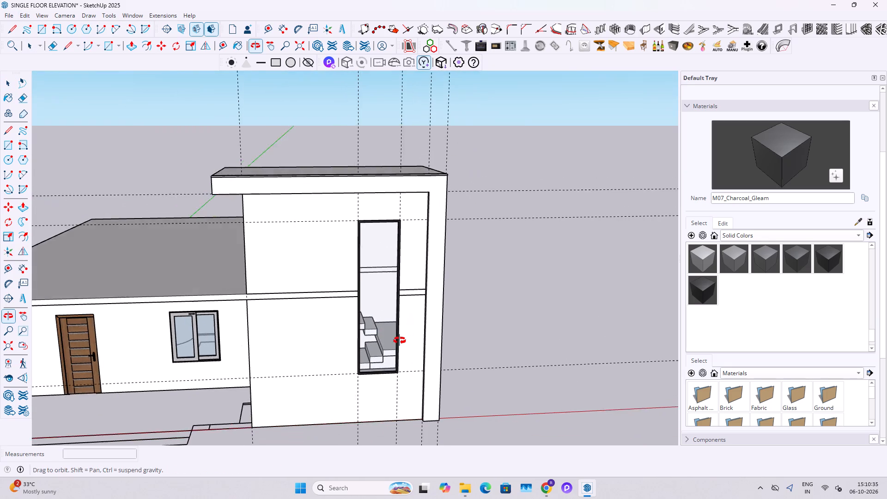
middle_drag(400, 341, 398, 333)
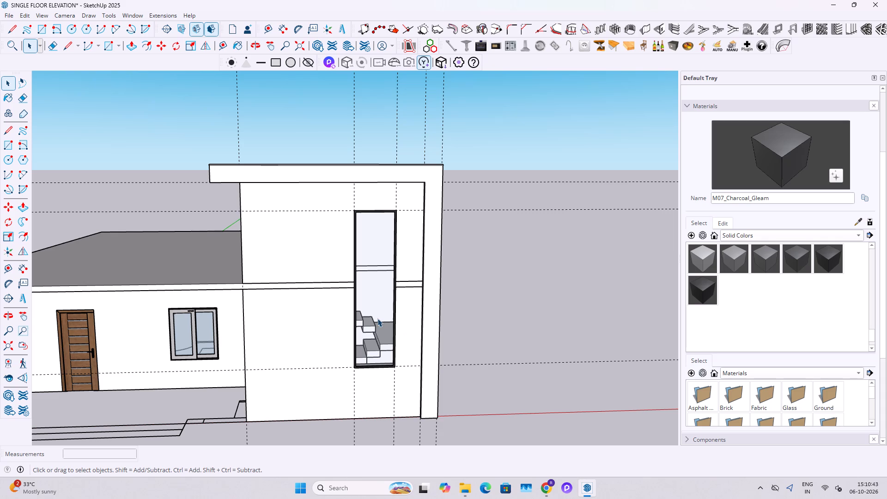
scroll(377, 318, down, 1)
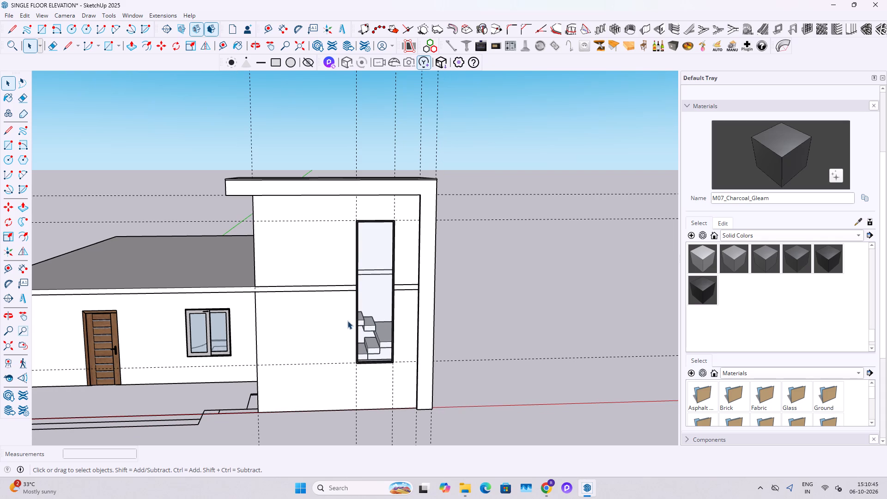
Delete all construction guides from the model.
click(23, 16)
click(57, 104)
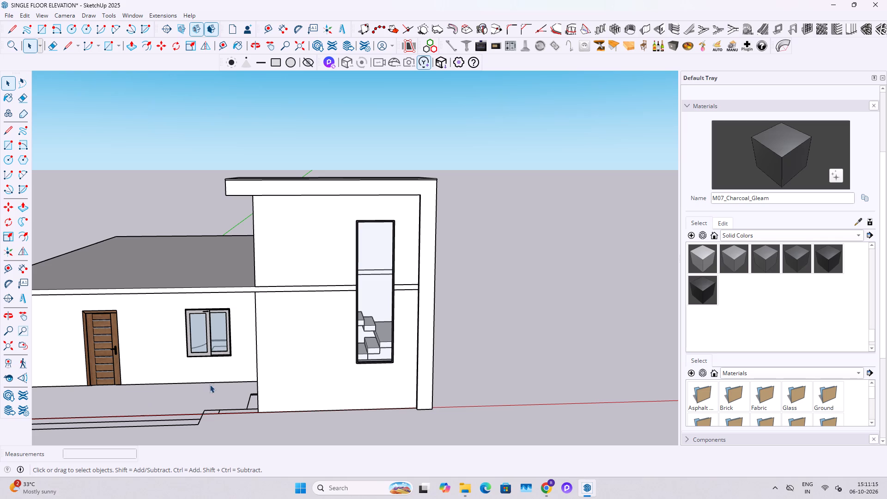
Save the model and purge its unused items.
key(ctrl+s)
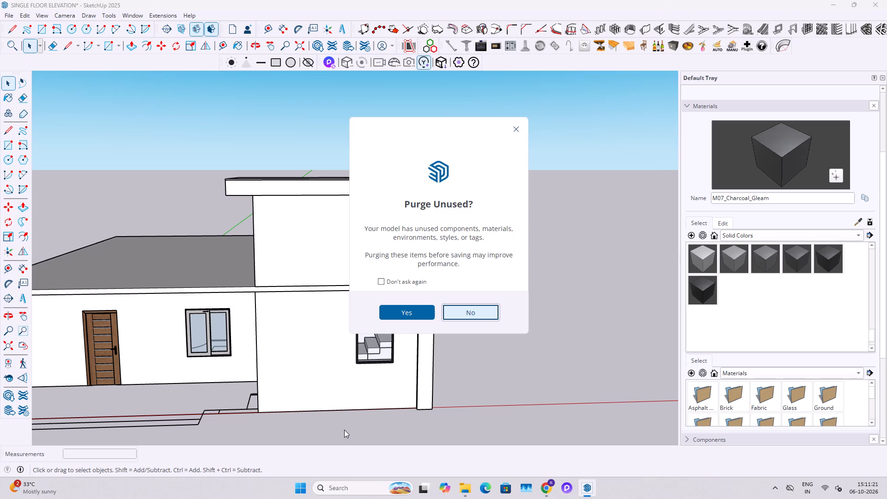
click(386, 310)
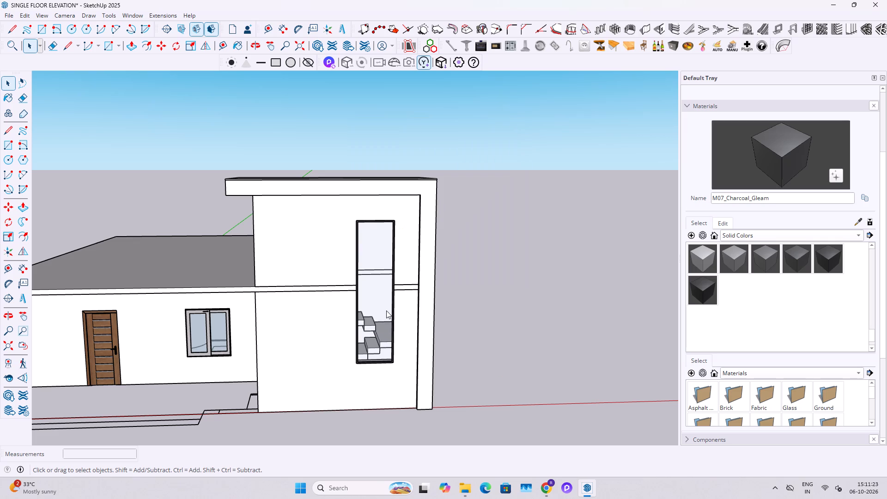
Place a vertical guide along the stair window's edge nearest the house and a parallel guide 1' away toward the house.
scroll(379, 364, up, 20)
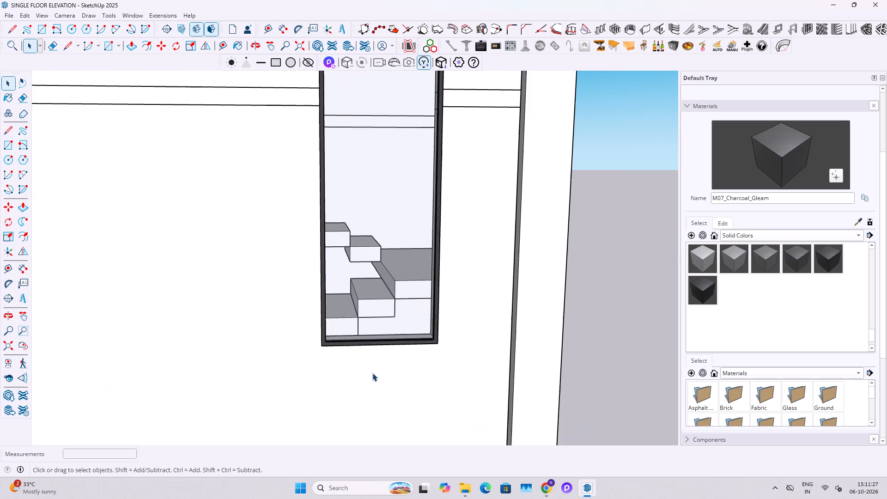
scroll(372, 373, up, 4)
shift+middle_drag(373, 373, 373, 360)
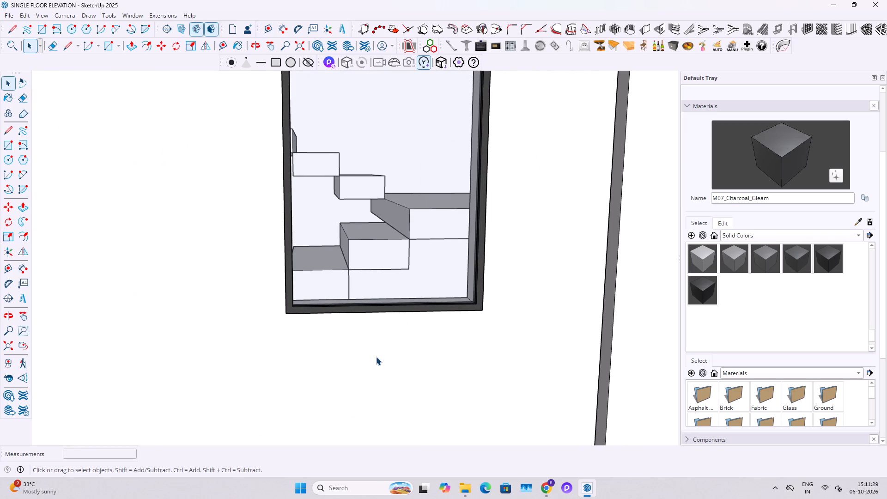
scroll(376, 357, down, 5)
key(t)
scroll(399, 430, down, 8)
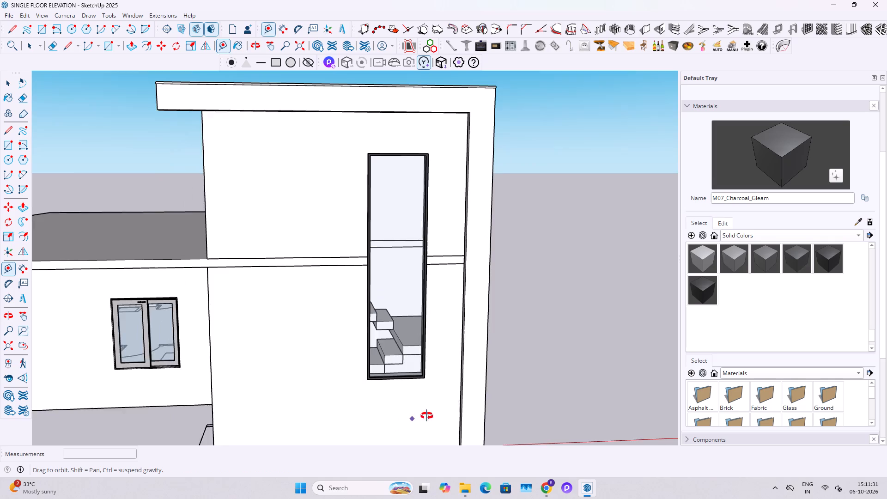
scroll(385, 353, up, 2)
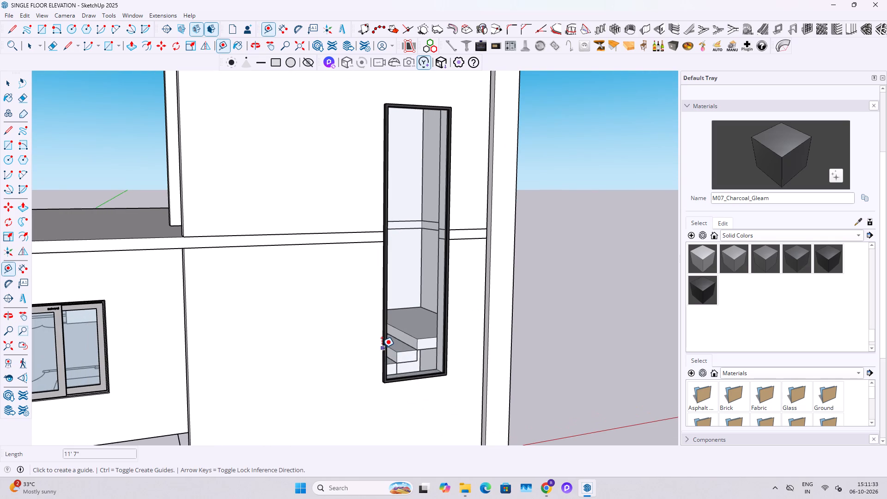
double_click(382, 348)
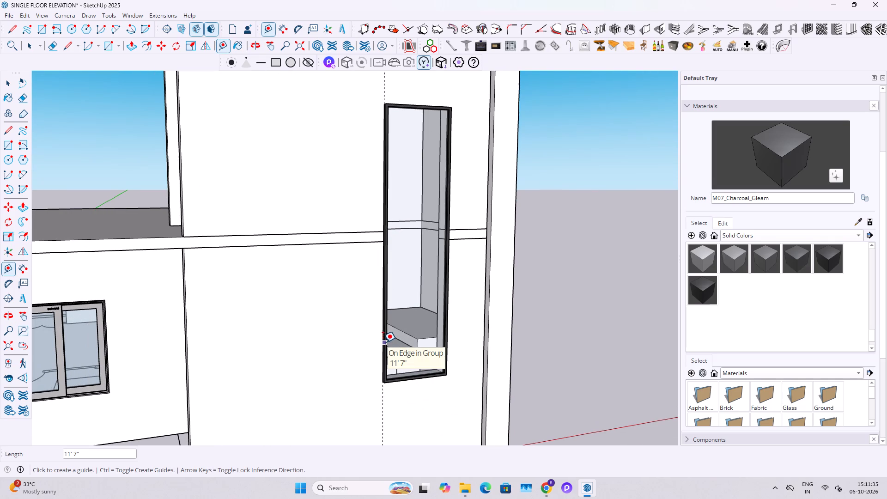
click(383, 342)
text(1')
key(Return)
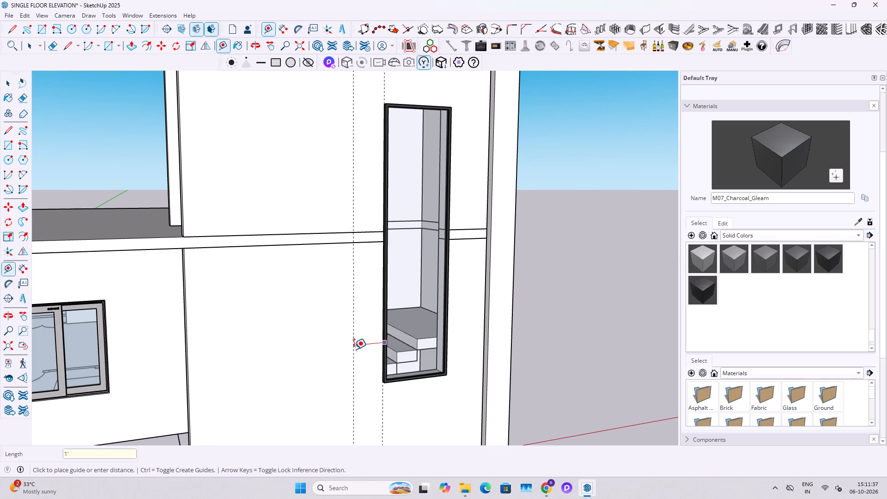
middle_drag(366, 358, 325, 357)
scroll(357, 342, down, 3)
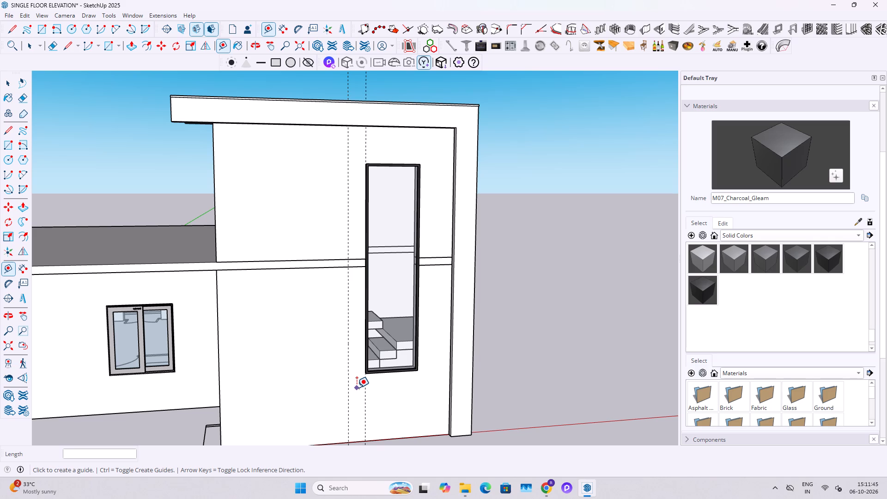
Save the model.
scroll(339, 402, down, 4)
middle_drag(342, 415, 315, 421)
key(space)
scroll(332, 433, up, 8)
key(ctrl+s)
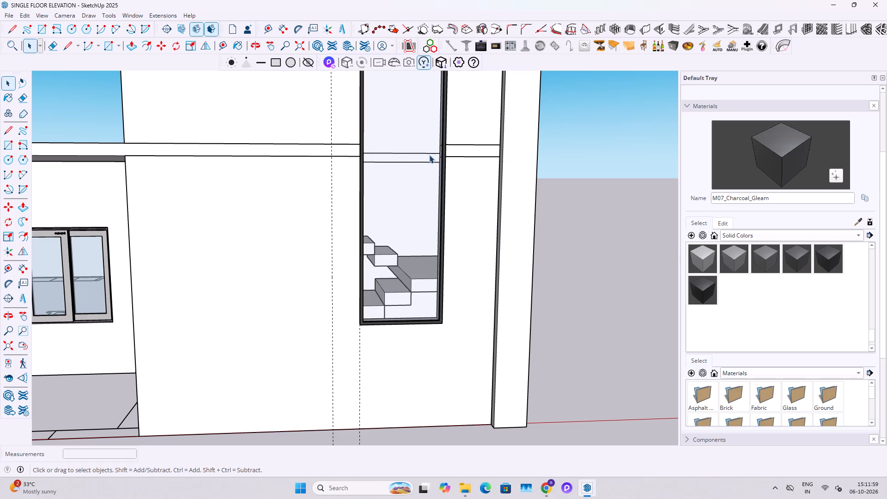
key(ctrl+s)
Add another vertical guide 1' from the outer stair window guide, toward the house.
key(t)
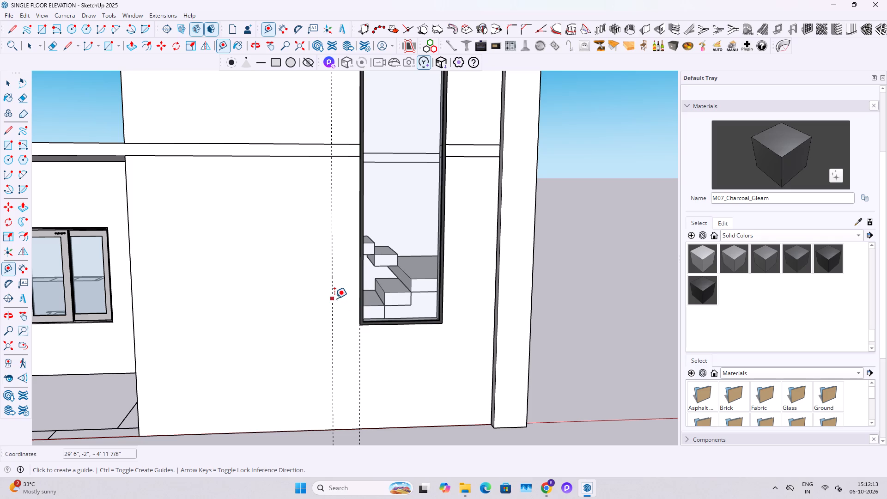
click(331, 301)
text(1')
key(Return)
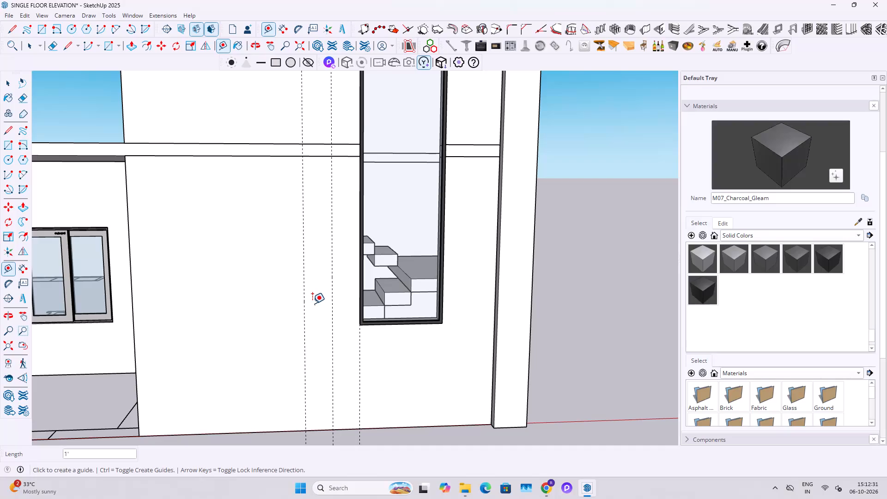
Add a horizontal guide 1' below the slab's top edge on the front facade.
click(230, 144)
text(1')
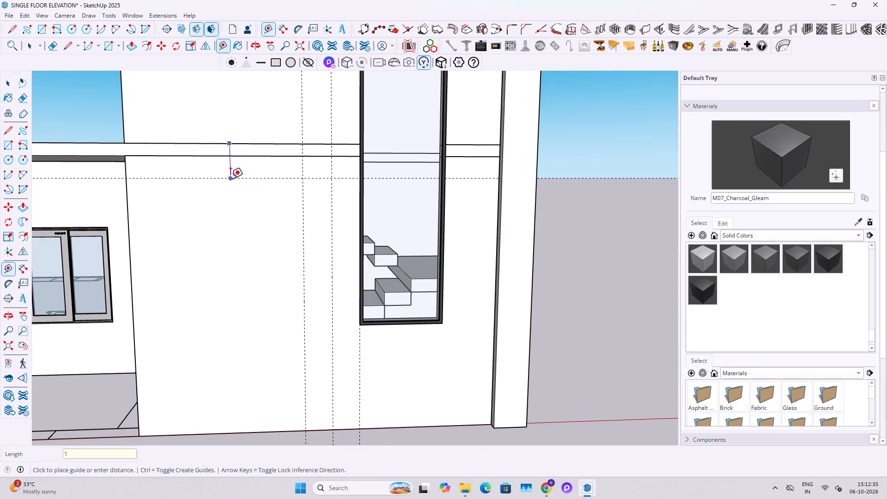
key(Return)
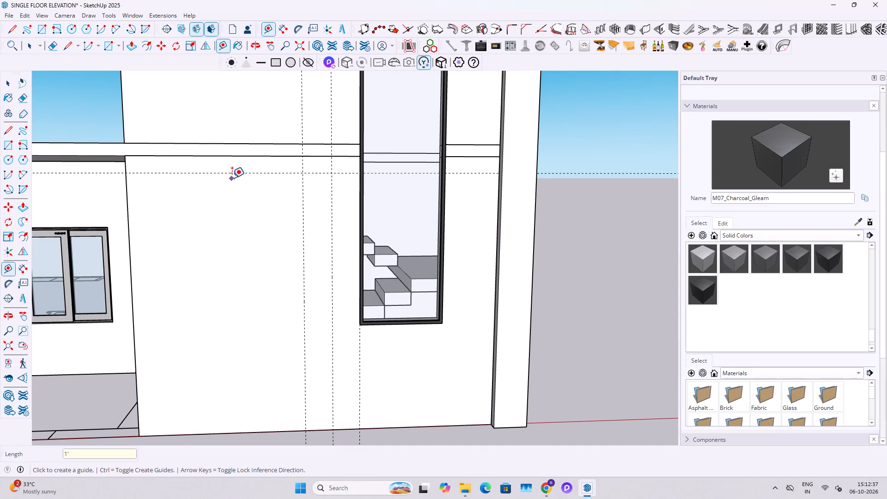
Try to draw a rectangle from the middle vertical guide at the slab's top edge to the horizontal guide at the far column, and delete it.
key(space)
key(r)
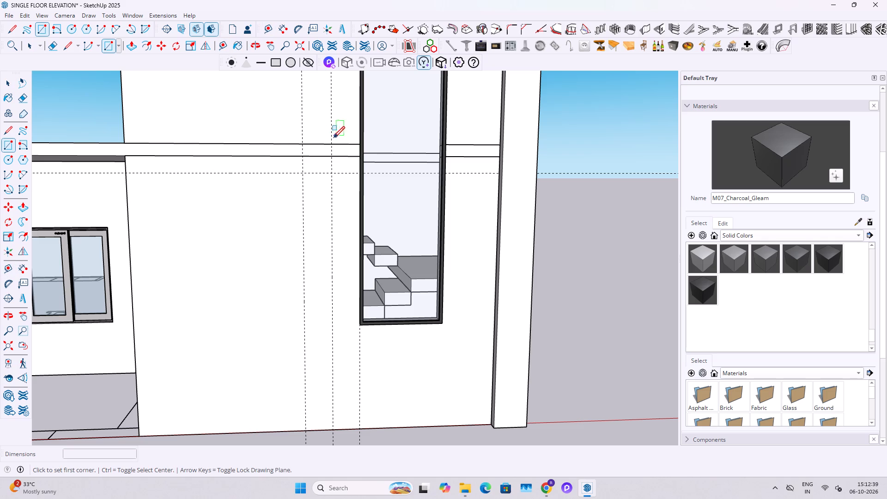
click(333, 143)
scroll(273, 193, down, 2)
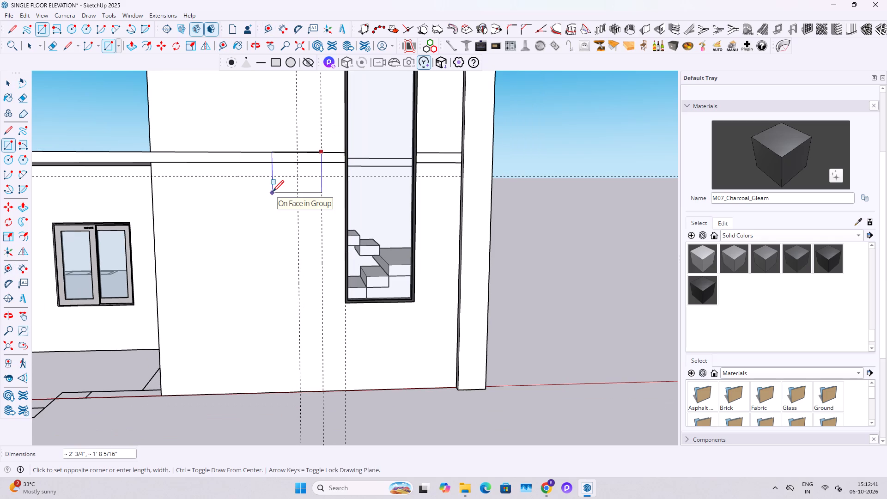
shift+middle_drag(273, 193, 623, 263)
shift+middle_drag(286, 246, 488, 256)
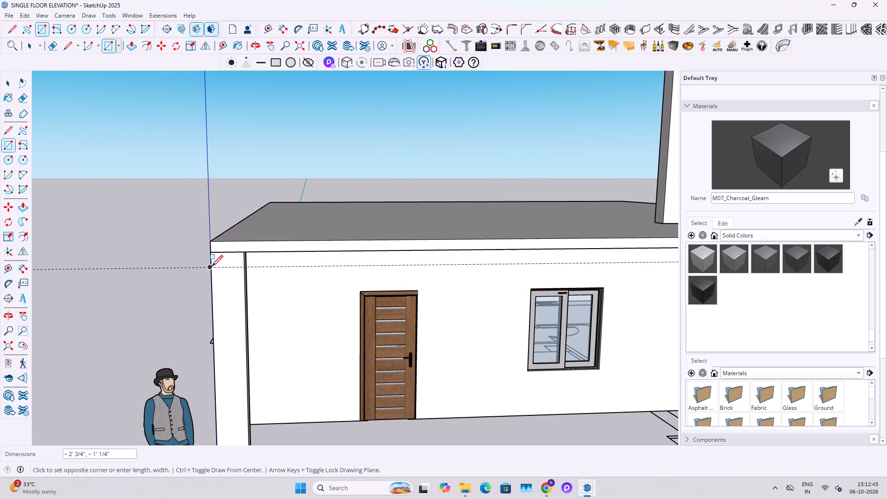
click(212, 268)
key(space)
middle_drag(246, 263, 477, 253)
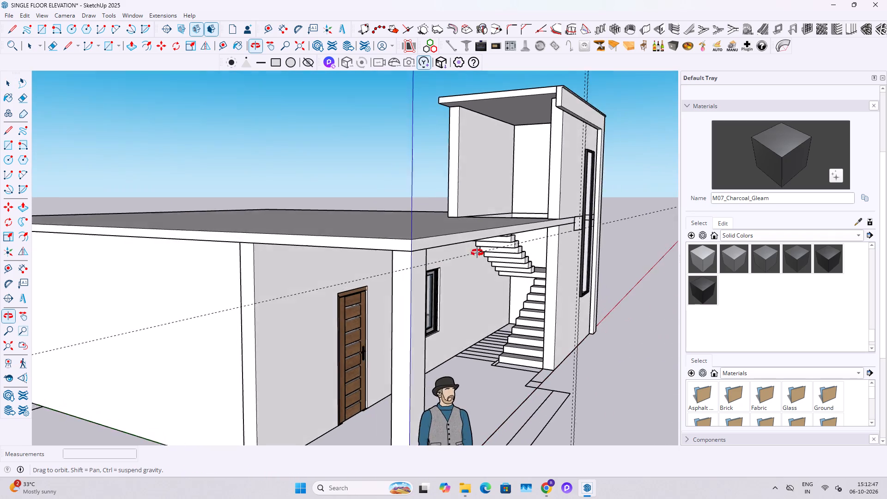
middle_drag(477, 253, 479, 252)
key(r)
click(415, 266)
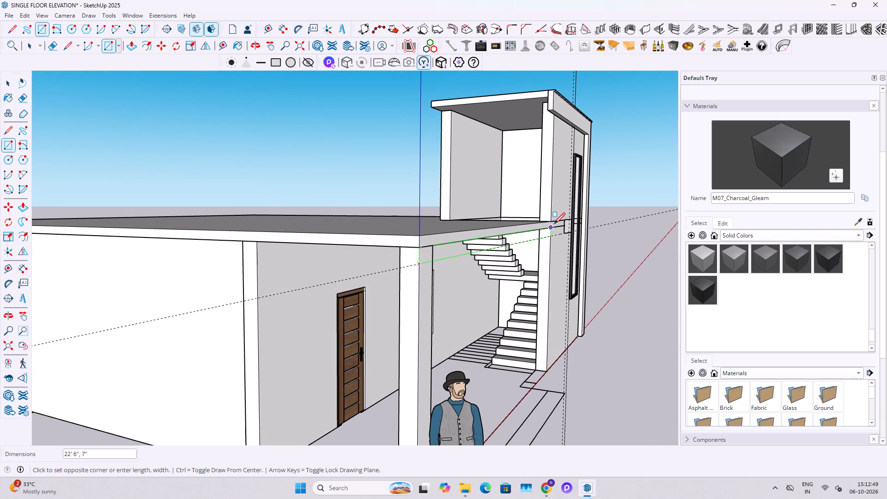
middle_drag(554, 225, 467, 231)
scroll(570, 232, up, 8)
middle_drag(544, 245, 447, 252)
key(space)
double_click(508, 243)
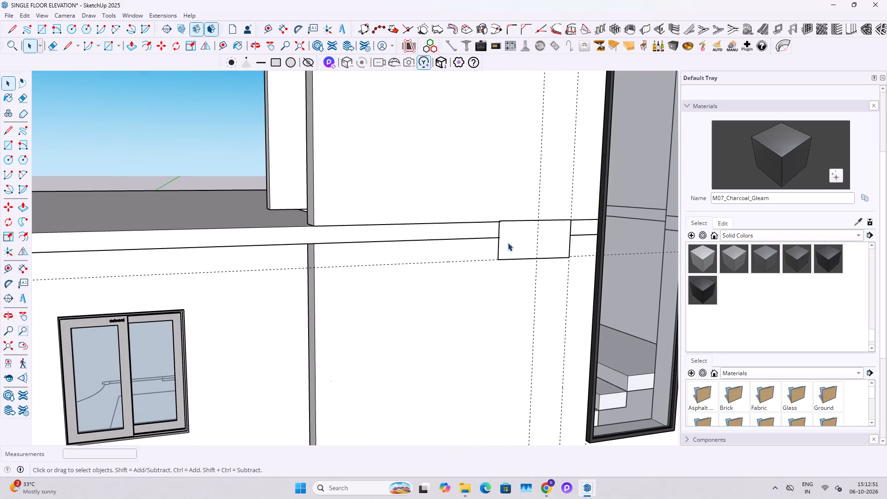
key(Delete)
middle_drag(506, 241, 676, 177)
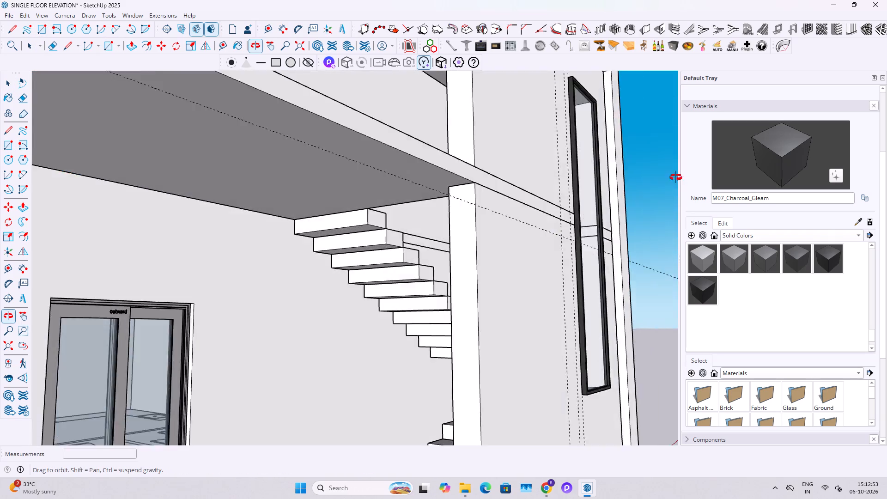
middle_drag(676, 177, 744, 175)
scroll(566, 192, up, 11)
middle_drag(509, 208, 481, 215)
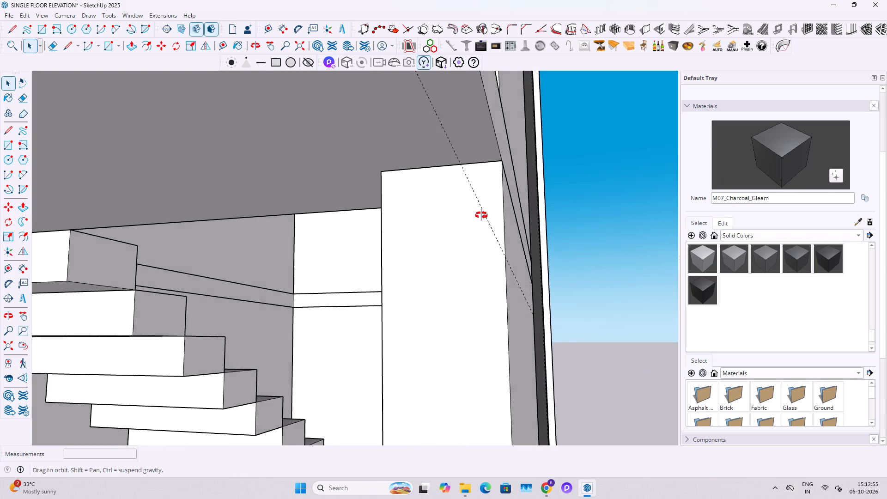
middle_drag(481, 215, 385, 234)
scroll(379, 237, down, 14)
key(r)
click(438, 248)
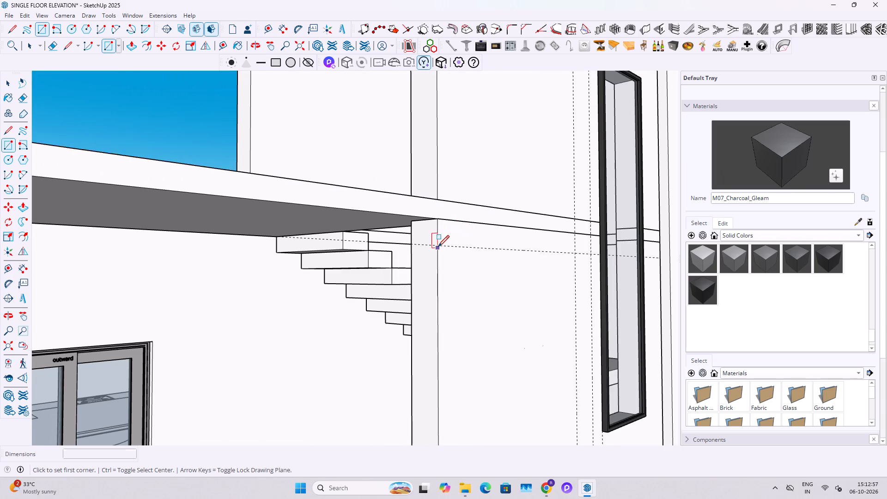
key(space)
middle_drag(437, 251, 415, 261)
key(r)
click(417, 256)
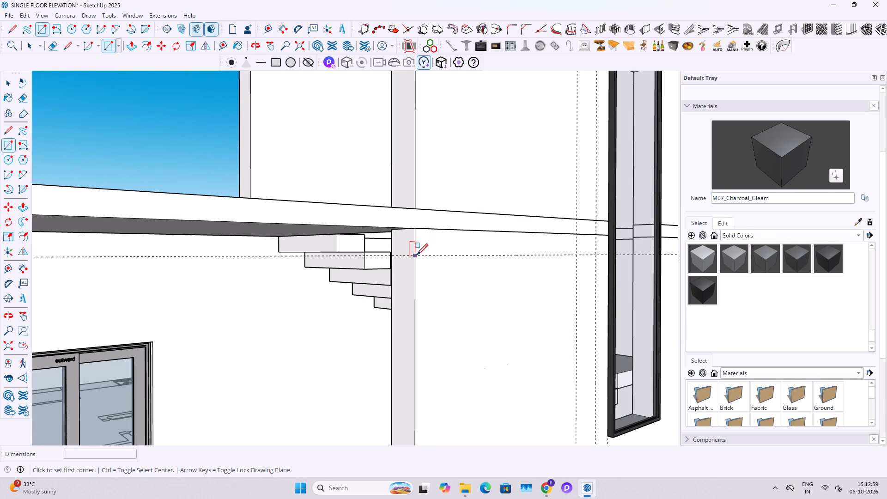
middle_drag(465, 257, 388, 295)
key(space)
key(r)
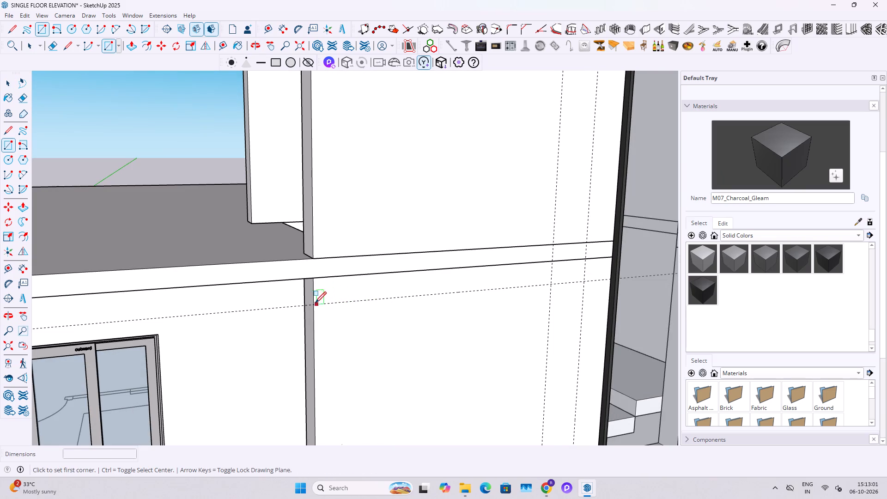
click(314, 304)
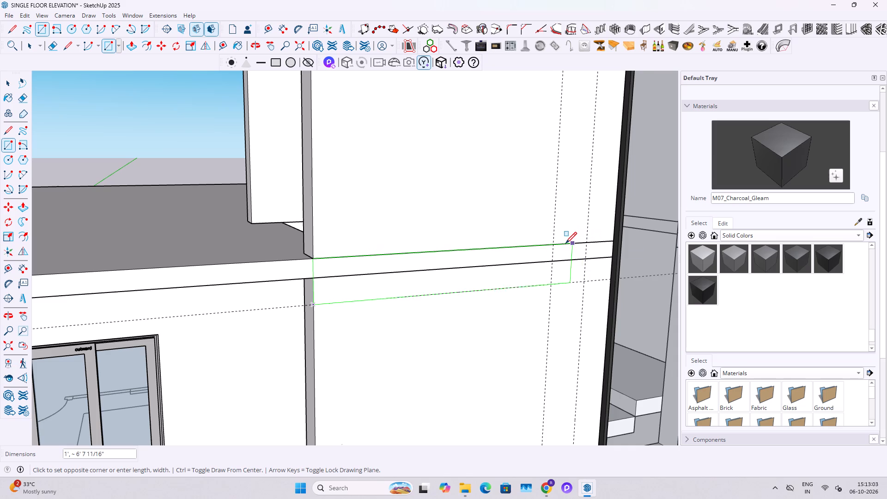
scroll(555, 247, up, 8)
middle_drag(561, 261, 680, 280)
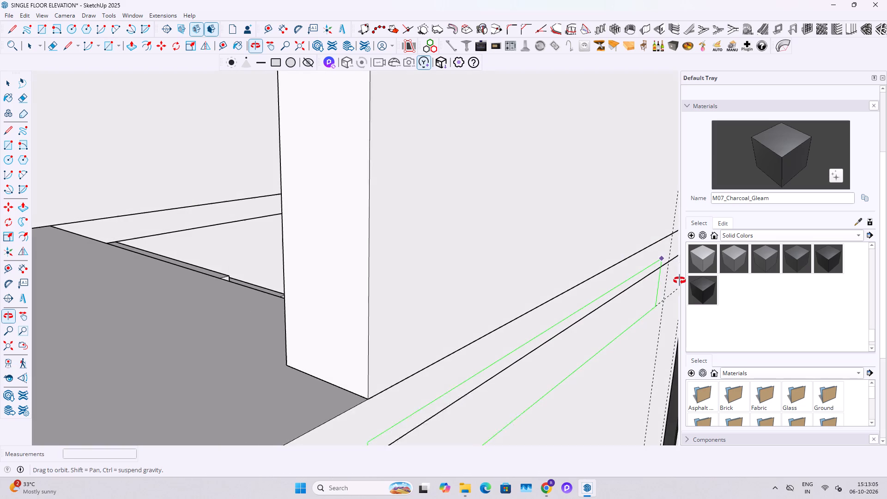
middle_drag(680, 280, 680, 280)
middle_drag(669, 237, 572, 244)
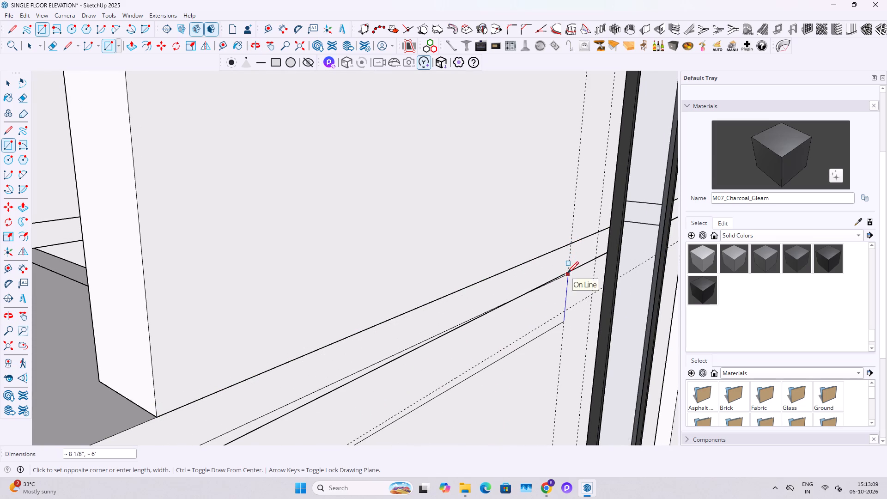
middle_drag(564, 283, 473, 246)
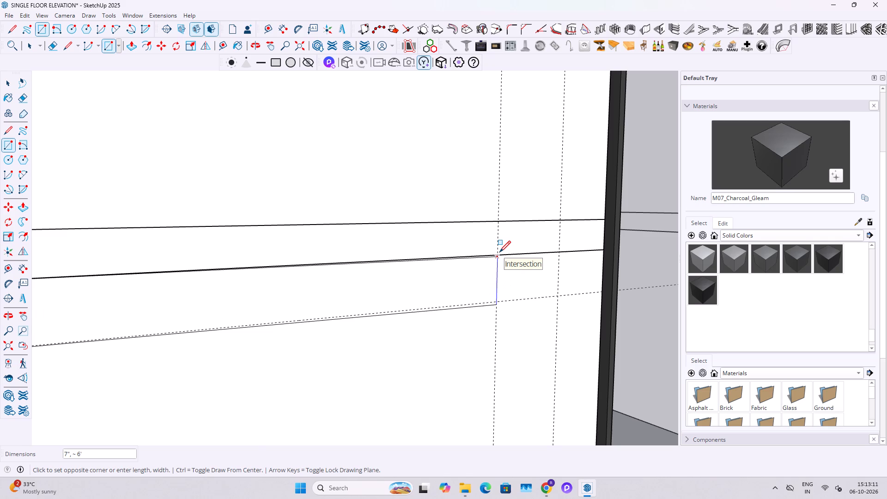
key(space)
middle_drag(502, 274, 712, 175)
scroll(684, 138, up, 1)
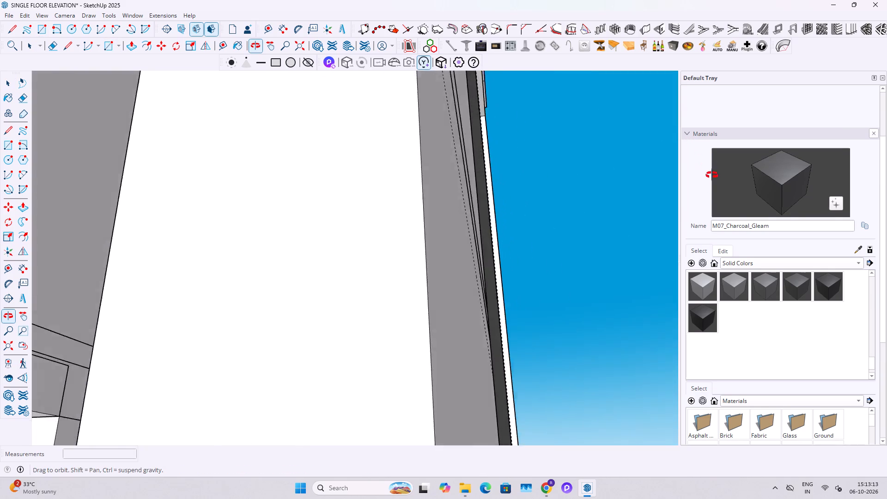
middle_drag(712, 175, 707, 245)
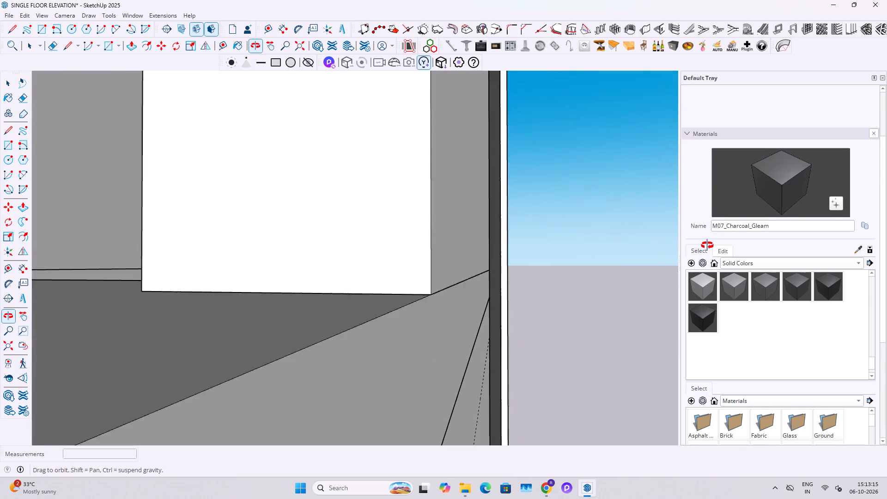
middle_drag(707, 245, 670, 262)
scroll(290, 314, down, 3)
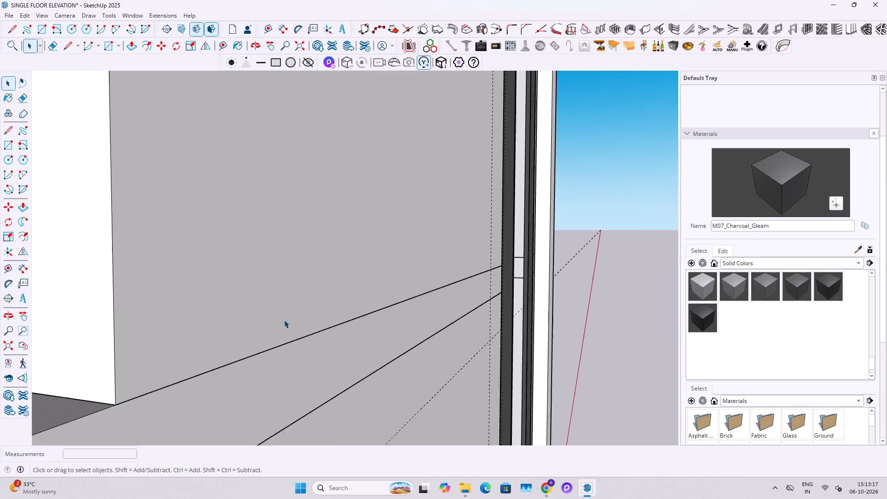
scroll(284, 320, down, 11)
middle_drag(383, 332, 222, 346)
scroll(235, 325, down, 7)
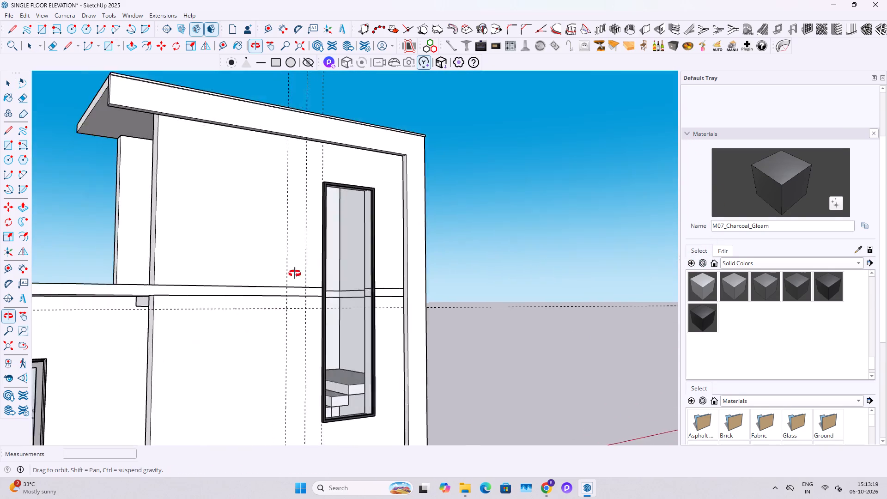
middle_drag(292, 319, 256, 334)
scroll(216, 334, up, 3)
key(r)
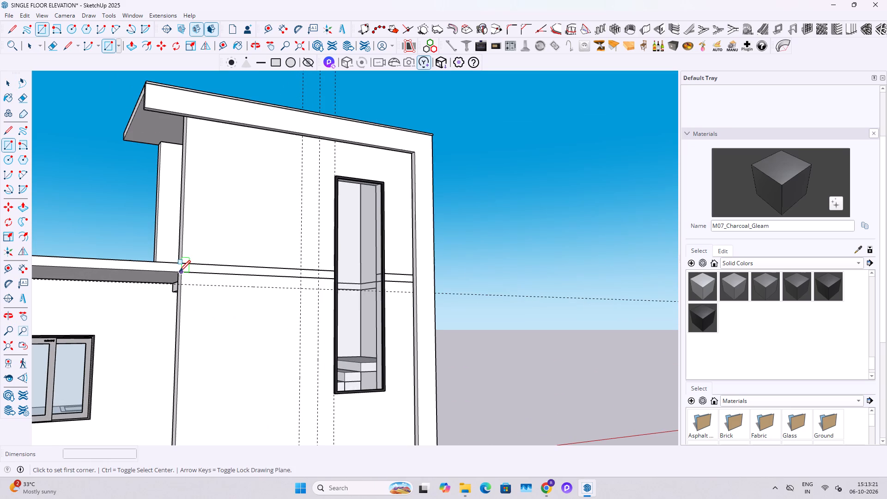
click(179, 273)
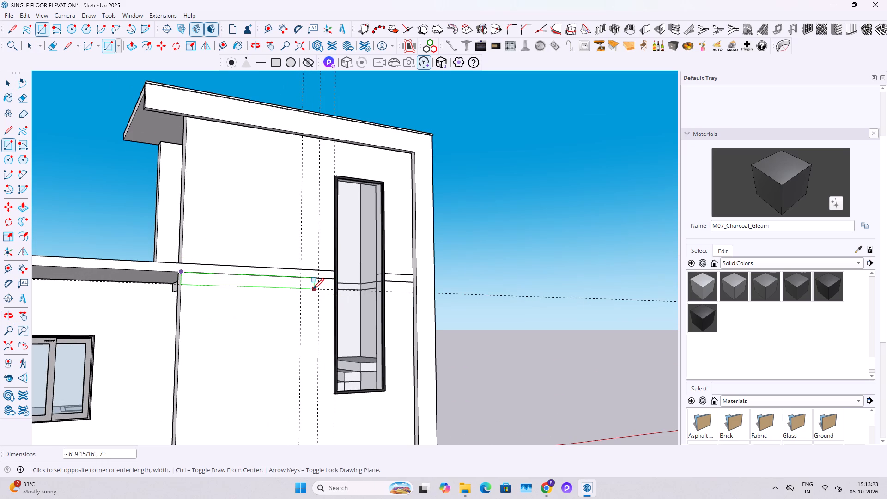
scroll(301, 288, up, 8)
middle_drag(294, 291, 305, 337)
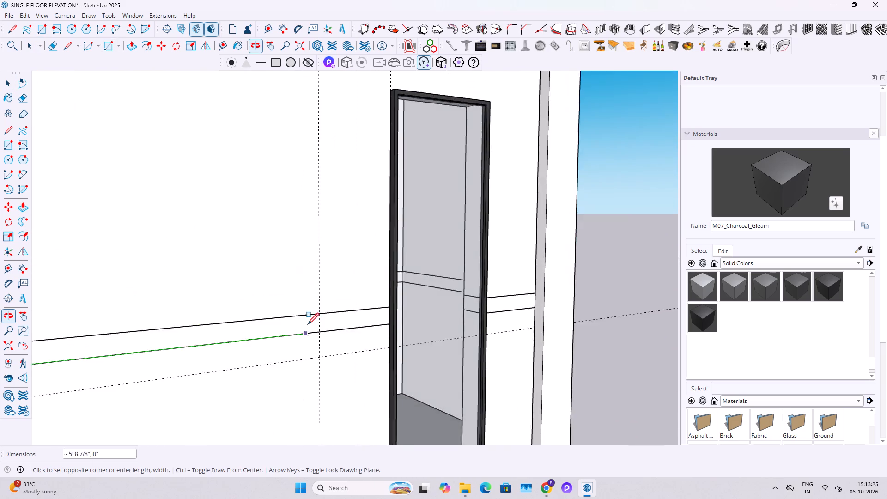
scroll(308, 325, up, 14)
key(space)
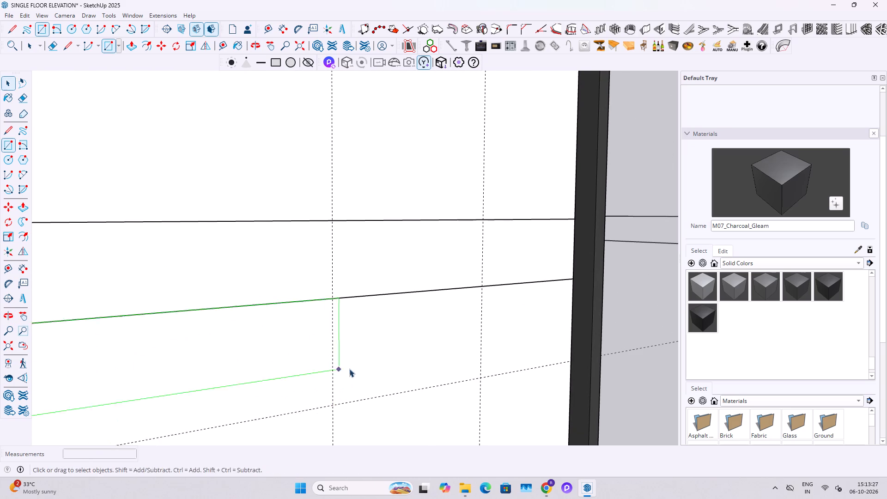
Delete the two vertical guides on the front wall beside the tall stair window.
middle_drag(361, 365, 402, 384)
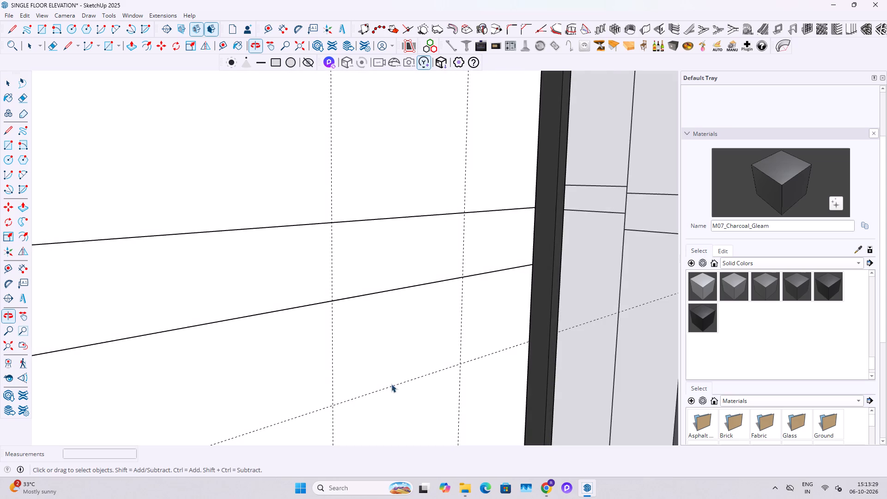
click(332, 378)
scroll(333, 375, down, 7)
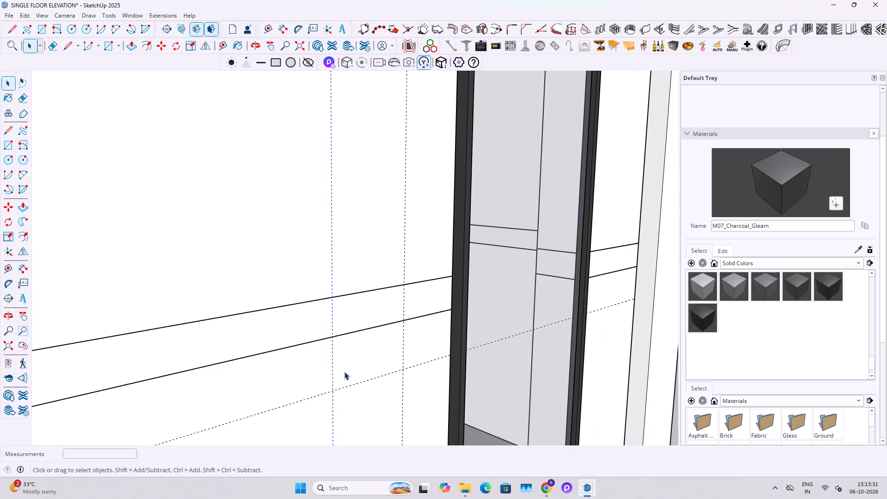
key(Delete)
middle_drag(412, 370, 417, 366)
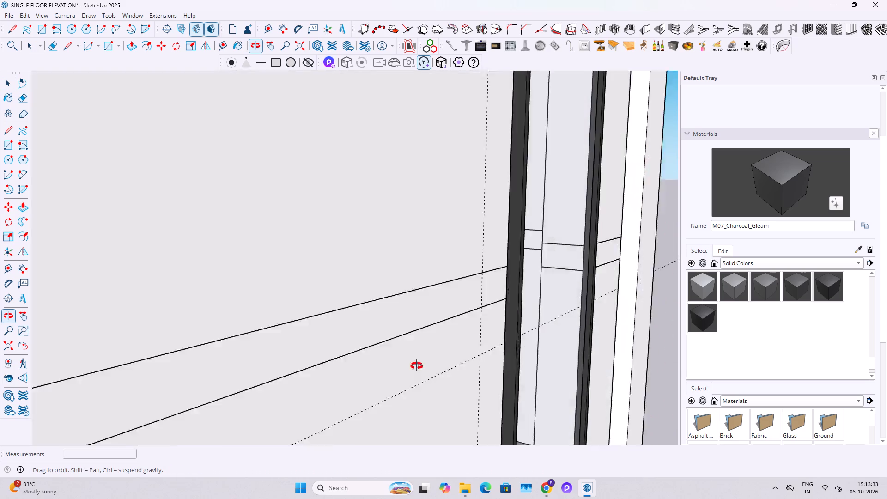
middle_drag(417, 366, 410, 366)
click(400, 349)
key(Delete)
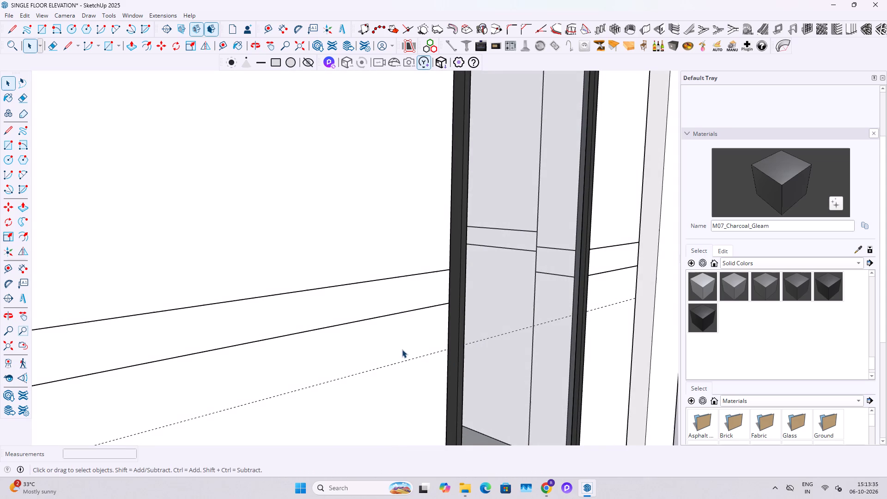
Add two vertical guides toward the house, the first 1' from the tall window's edge and the second 1' from the first.
middle_drag(423, 358, 456, 358)
key(t)
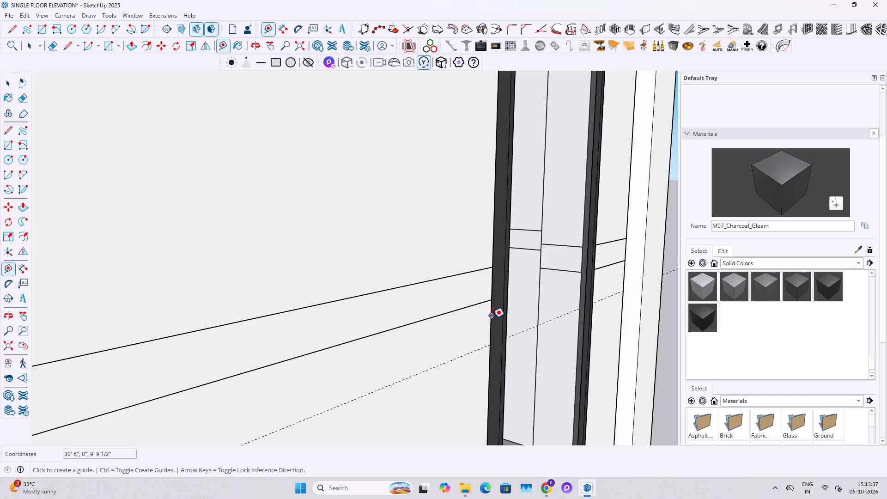
click(492, 318)
text(1')
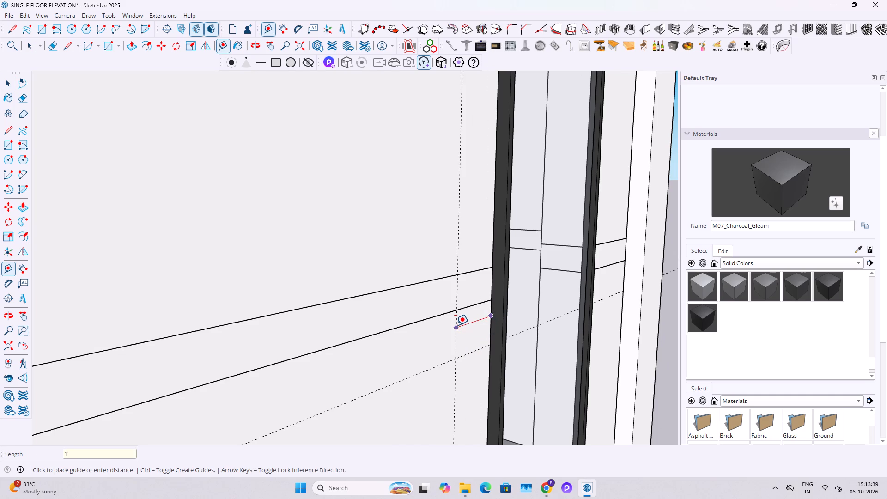
key(Return)
click(446, 341)
text(1')
key(Return)
key(space)
Draw a rectangle from the slab's top edge at the guide nearest the window to the column's edge at the horizontal guide.
scroll(400, 353, down, 4)
key(r)
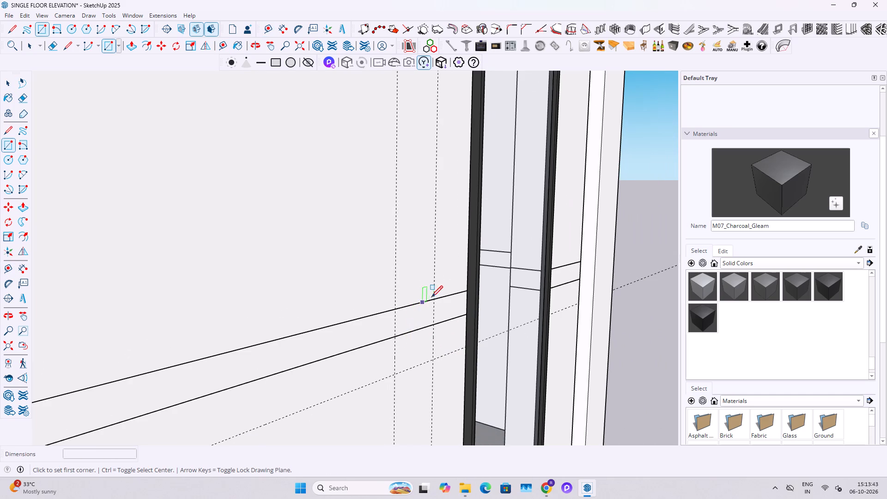
click(434, 299)
scroll(369, 364, down, 9)
shift+middle_drag(315, 379, 367, 330)
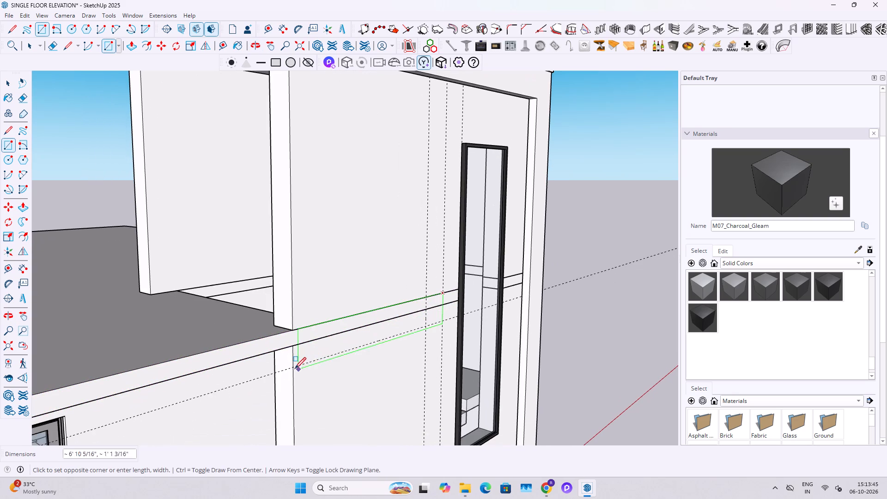
click(292, 369)
key(space)
Scale the rectangle with its edges lengthwise by about 4.21 so it spans to the slab's far front corner.
double_click(311, 351)
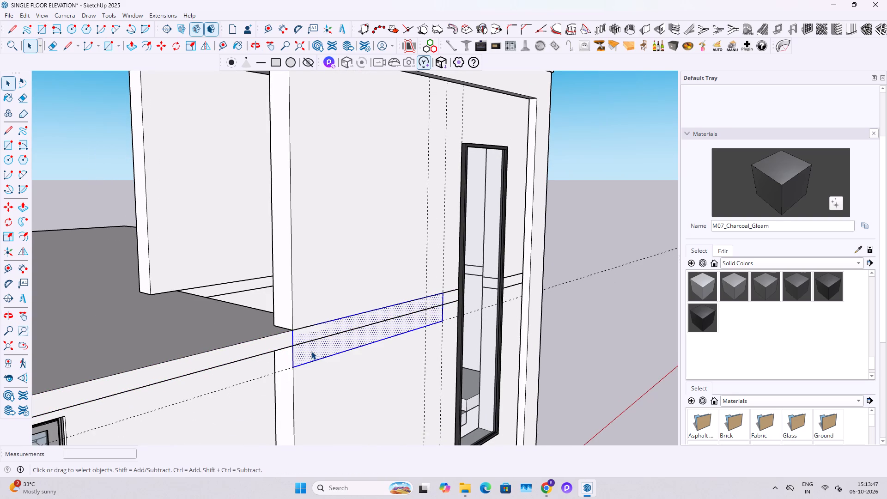
scroll(313, 350, down, 6)
key(s)
click(301, 350)
scroll(263, 365, down, 7)
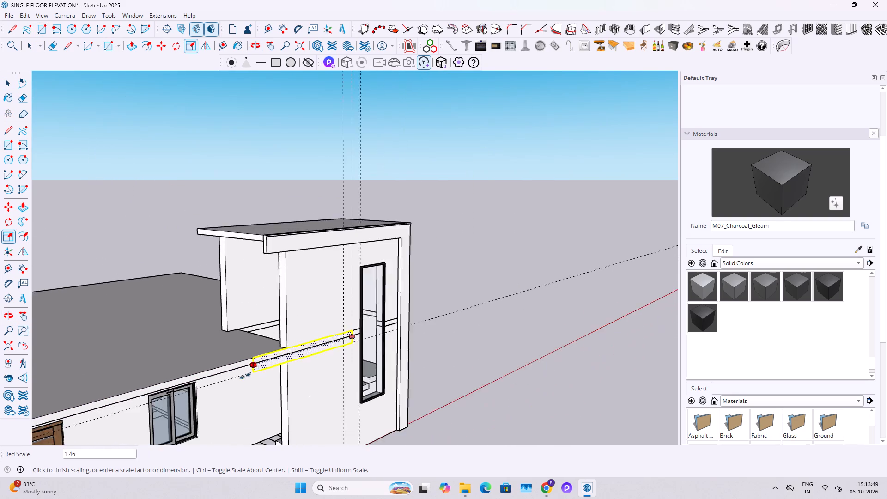
scroll(245, 376, down, 1)
shift+middle_drag(202, 382, 337, 339)
scroll(238, 370, up, 3)
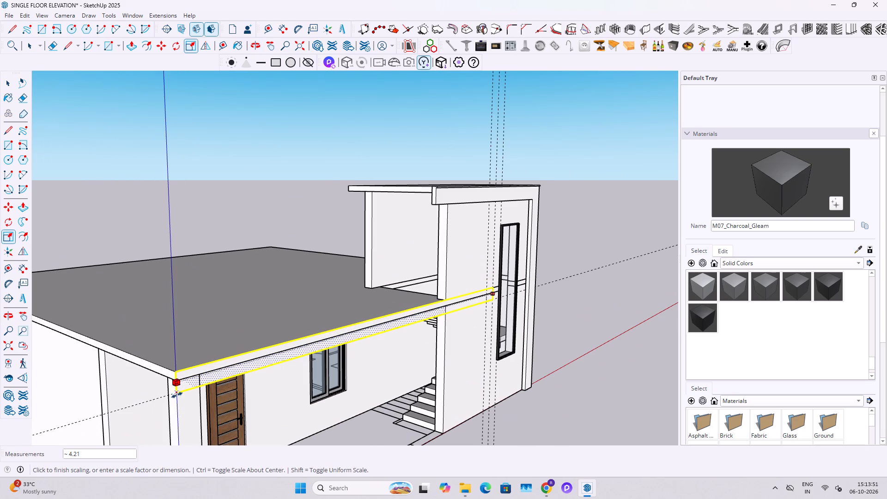
click(177, 396)
key(space)
Move the stretched band face down from the slab's top corner to its bottom corner.
scroll(284, 350, up, 4)
middle_drag(267, 352, 323, 315)
key(m)
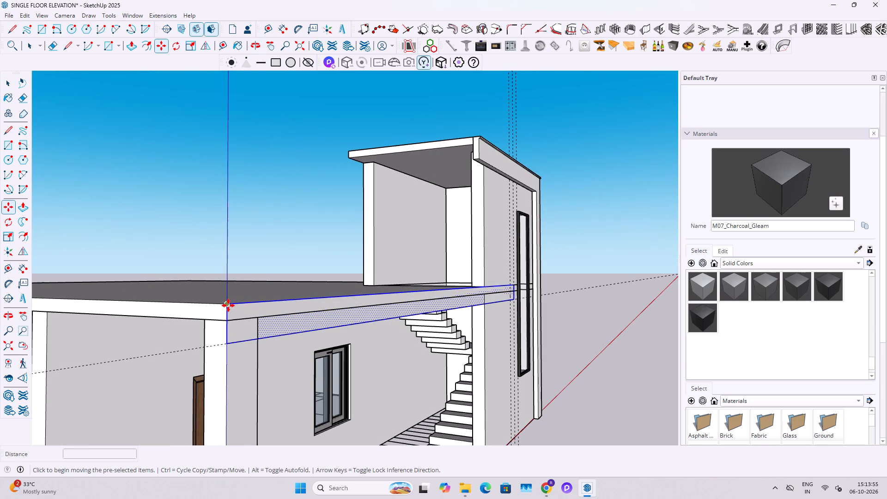
click(228, 306)
click(227, 323)
key(space)
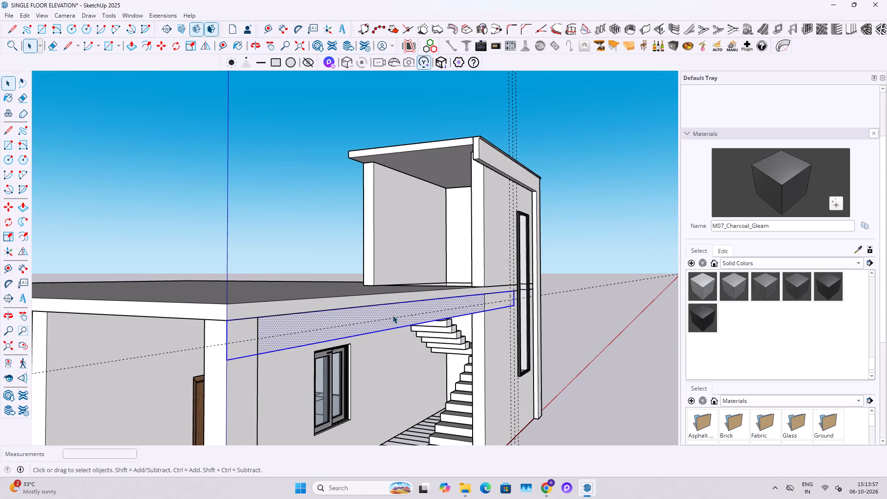
Push/Pull the band face 9" to form a beam beneath the slab along the front facade.
middle_drag(390, 315, 232, 337)
middle_click(445, 310)
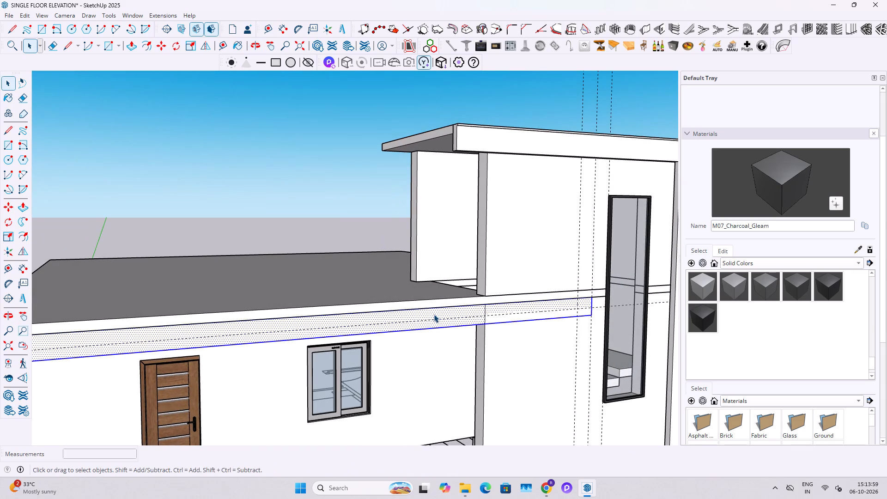
key(p)
click(434, 314)
middle_drag(424, 317, 599, 255)
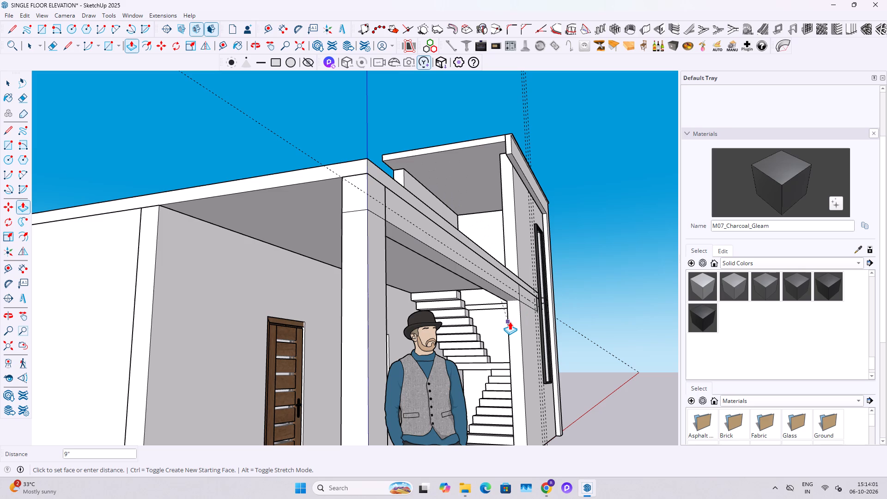
click(510, 323)
key(space)
Group the beam geometry beneath the slab along the front facade.
middle_drag(527, 310, 407, 333)
scroll(538, 295, up, 3)
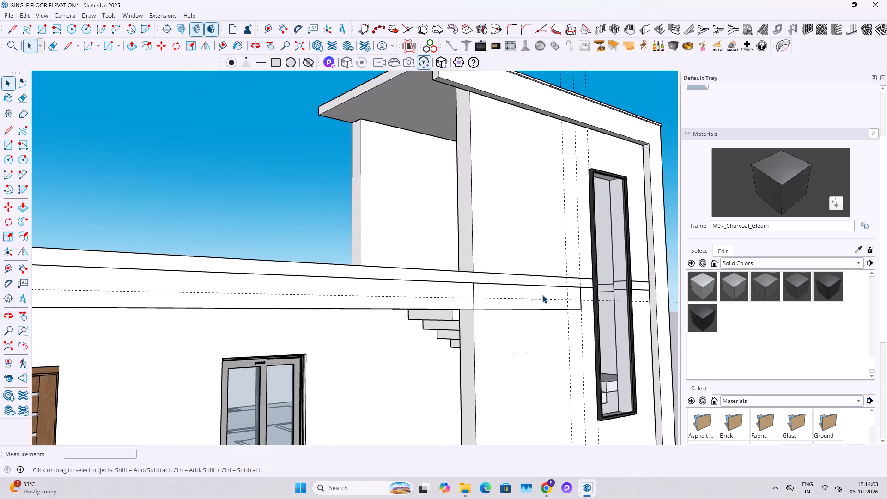
middle_drag(556, 295, 480, 305)
middle_drag(559, 313, 455, 316)
scroll(572, 316, up, 2)
middle_drag(550, 318, 498, 324)
scroll(566, 323, up, 1)
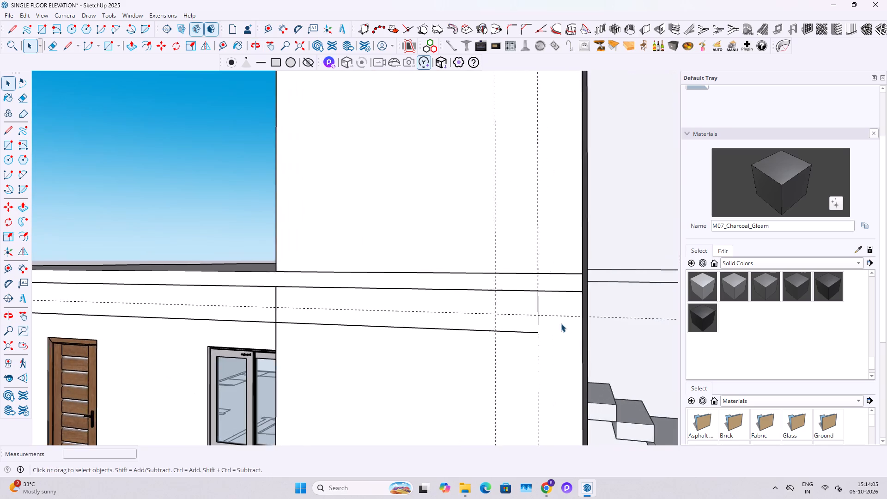
scroll(561, 323, up, 1)
middle_drag(548, 321, 491, 327)
click(508, 316)
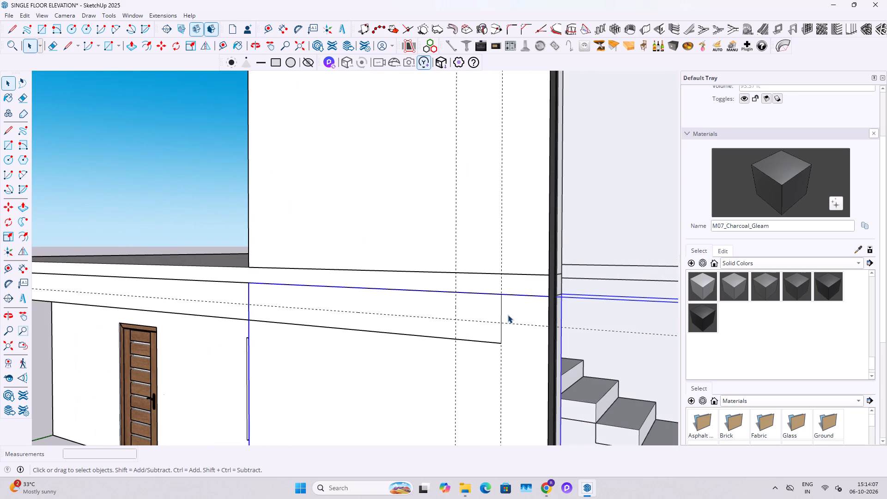
middle_drag(247, 298, 377, 300)
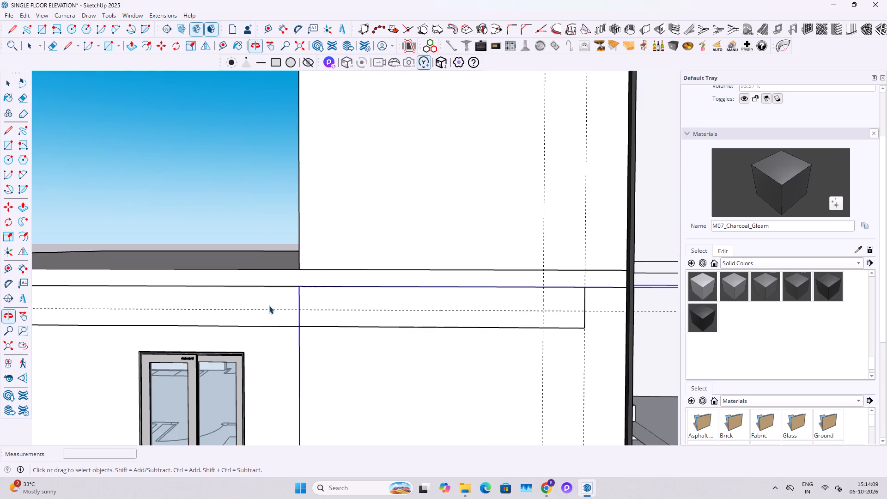
triple_click(269, 305)
right_click(269, 305)
click(293, 391)
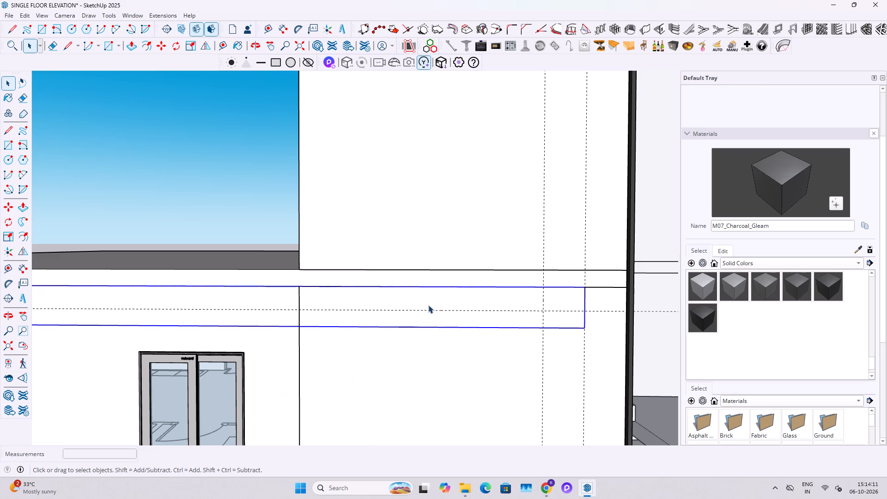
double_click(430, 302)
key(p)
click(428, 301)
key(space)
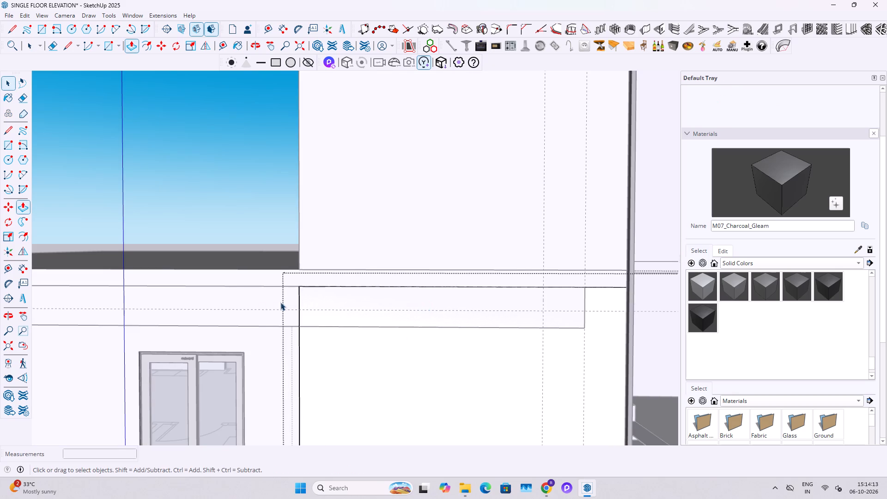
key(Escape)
Inside the beam group, Push/Pull the beam's front face outward 0.5".
double_click(256, 304)
key(p)
click(255, 302)
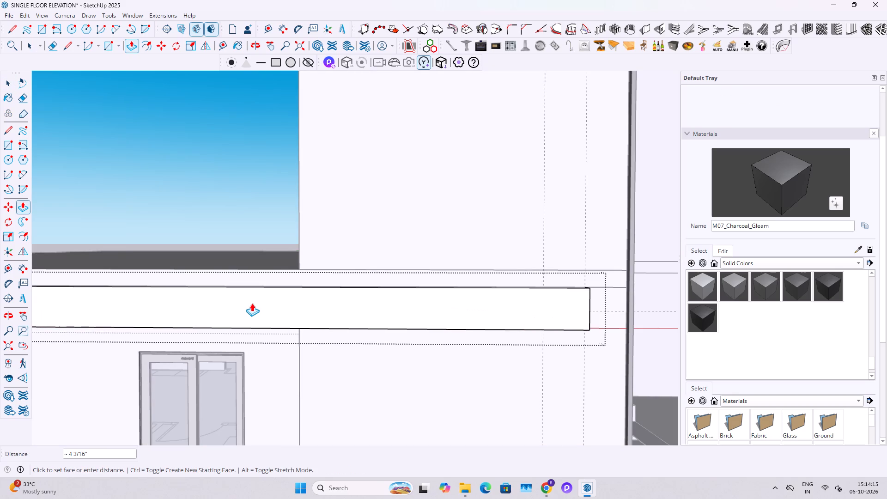
text(0.5")
key(Return)
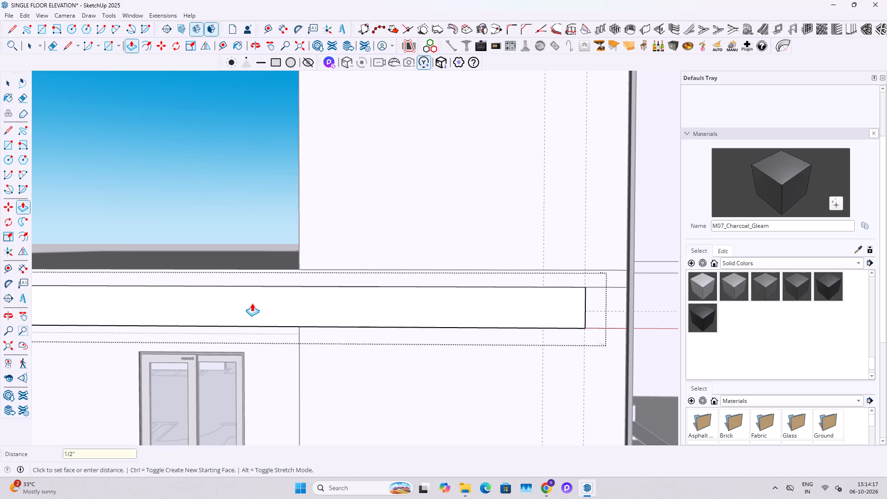
key(space)
key(Escape)
key(Escape)
key(Escape)
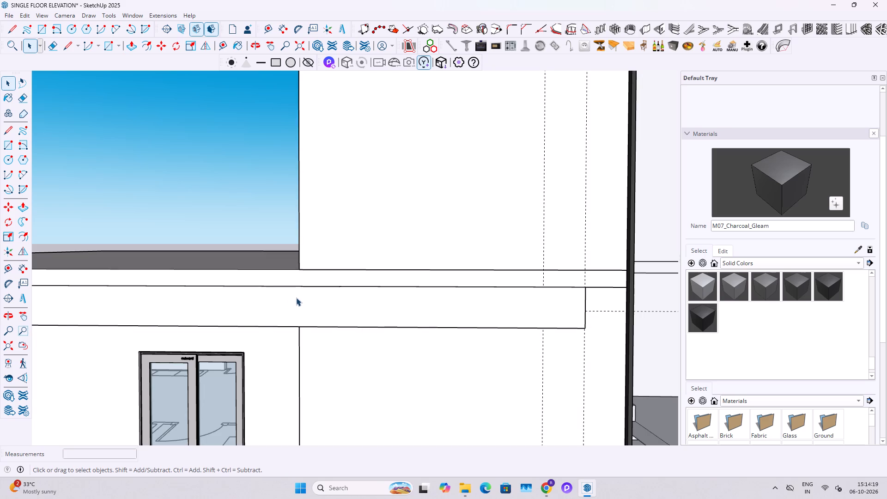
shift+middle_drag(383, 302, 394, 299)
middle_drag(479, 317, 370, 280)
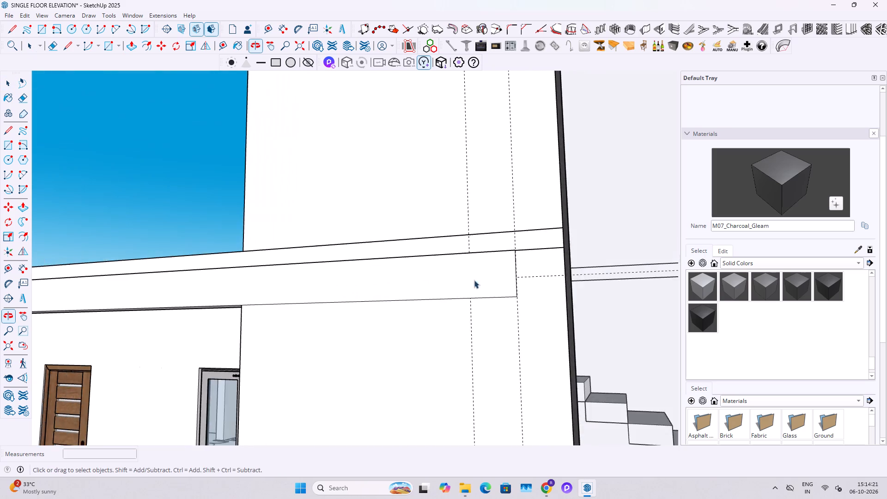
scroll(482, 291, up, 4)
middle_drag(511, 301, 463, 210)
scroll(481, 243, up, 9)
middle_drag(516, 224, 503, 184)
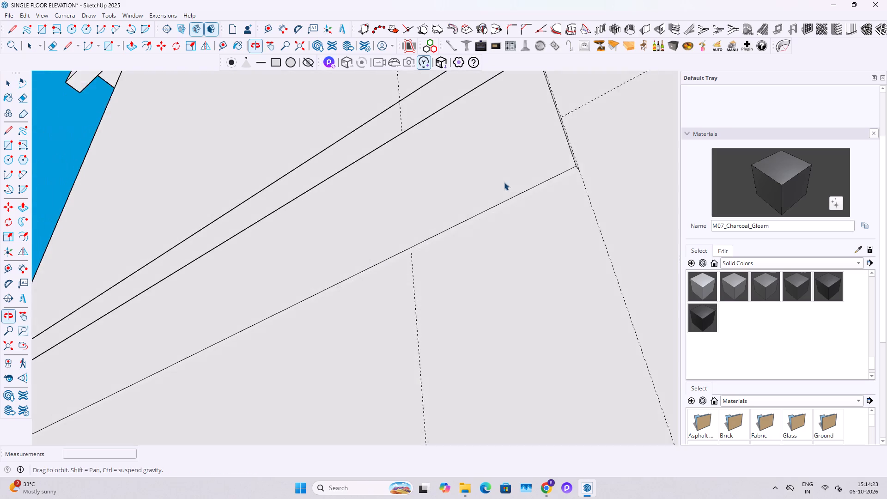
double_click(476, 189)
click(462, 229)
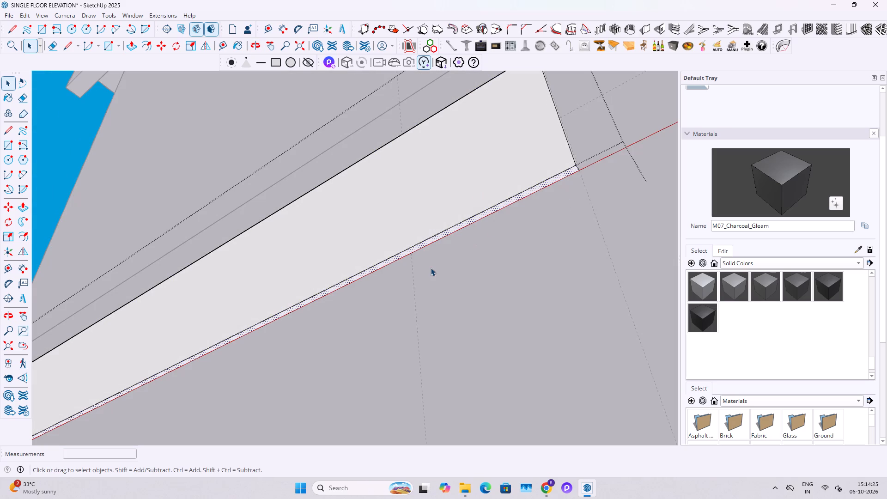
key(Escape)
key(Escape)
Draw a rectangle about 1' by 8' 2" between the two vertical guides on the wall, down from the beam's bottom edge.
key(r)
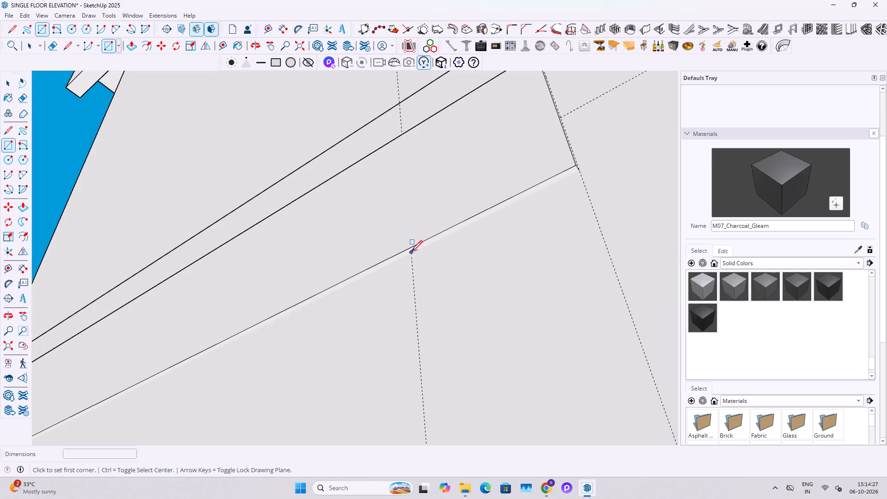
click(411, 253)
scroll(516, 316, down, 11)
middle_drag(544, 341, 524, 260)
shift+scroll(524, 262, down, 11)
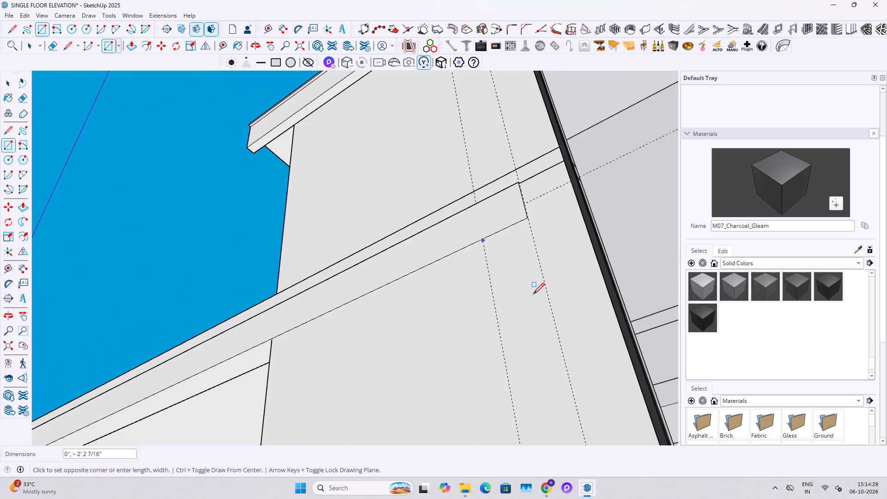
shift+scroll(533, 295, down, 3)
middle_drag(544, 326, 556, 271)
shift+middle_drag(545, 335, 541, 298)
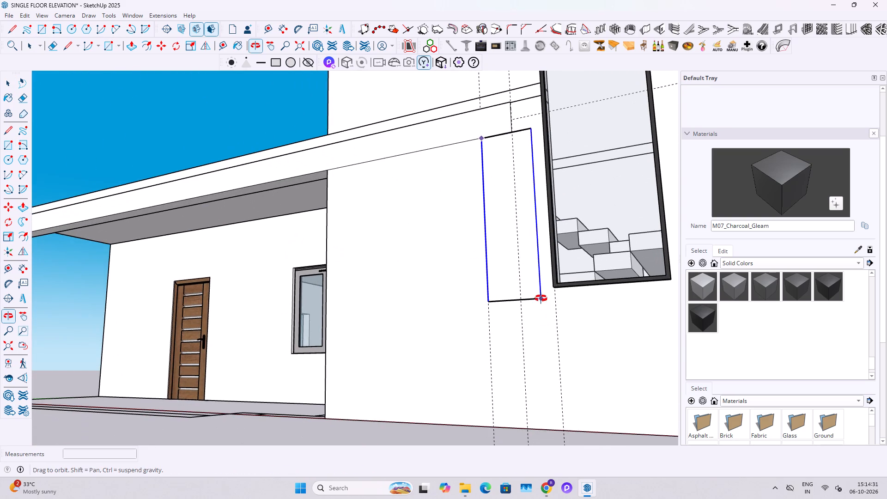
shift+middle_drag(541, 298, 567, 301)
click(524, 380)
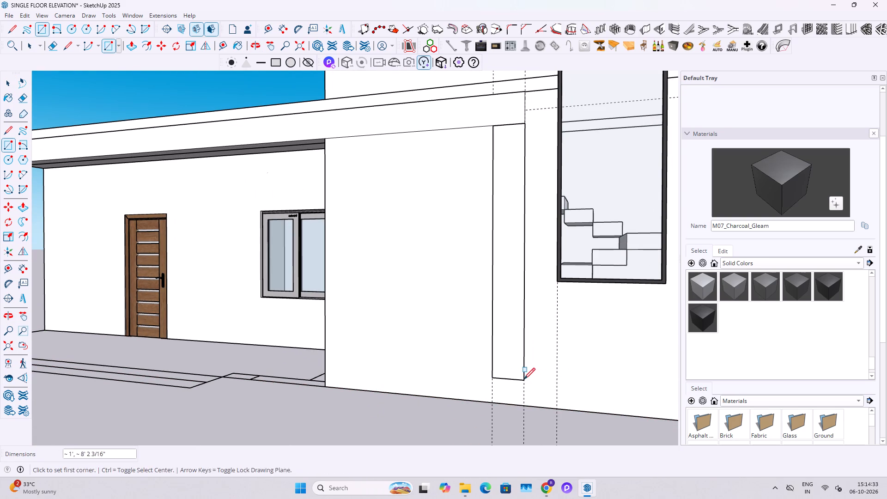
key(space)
Place a horizontal guide 1'6" above the wall's bottom edge.
key(t)
click(574, 411)
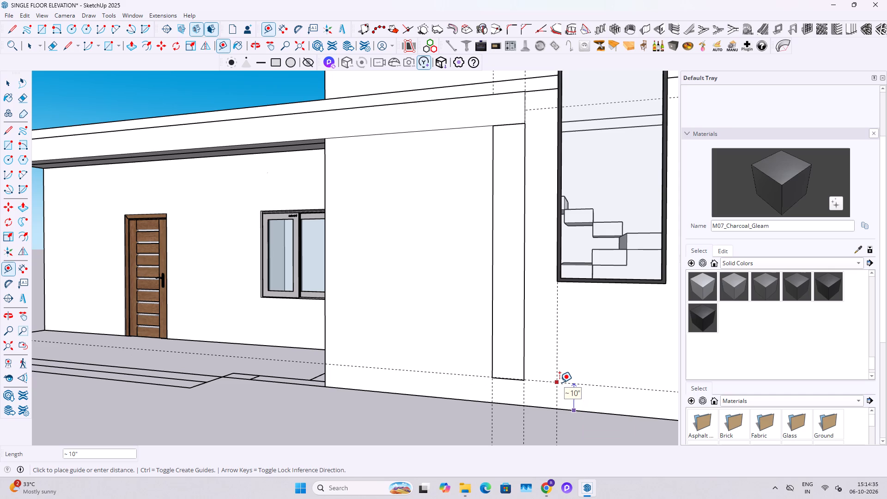
text(1'6")
key(Return)
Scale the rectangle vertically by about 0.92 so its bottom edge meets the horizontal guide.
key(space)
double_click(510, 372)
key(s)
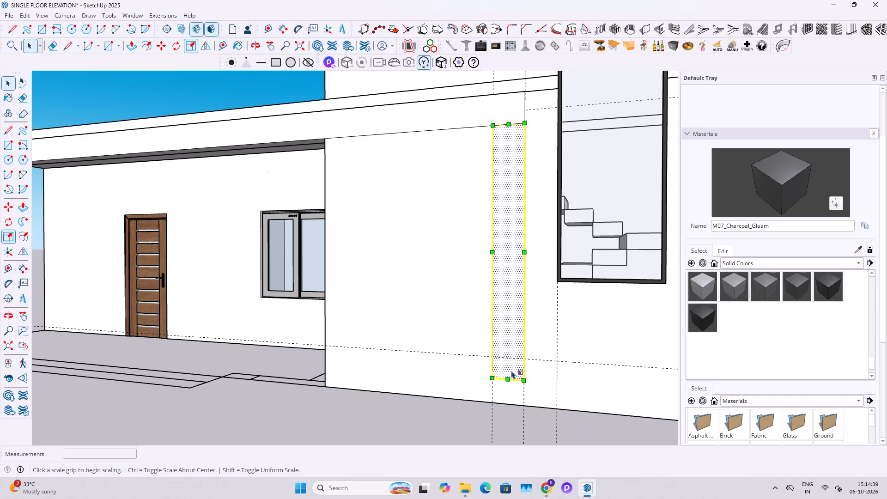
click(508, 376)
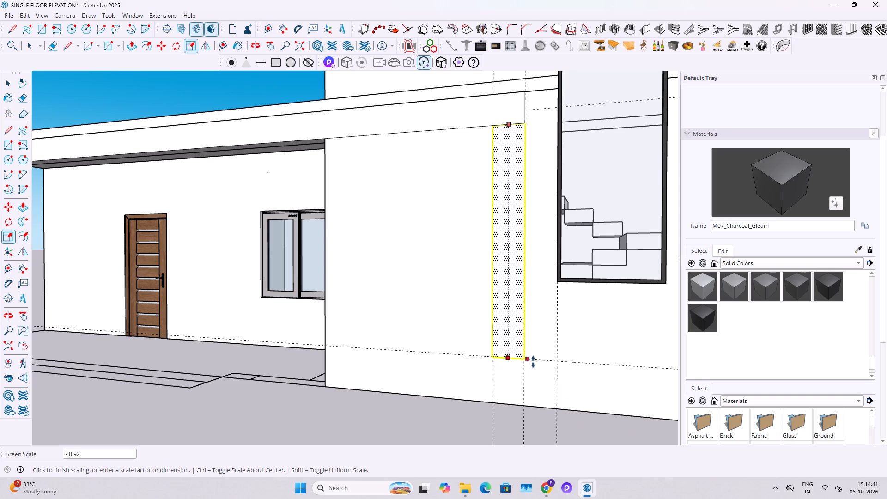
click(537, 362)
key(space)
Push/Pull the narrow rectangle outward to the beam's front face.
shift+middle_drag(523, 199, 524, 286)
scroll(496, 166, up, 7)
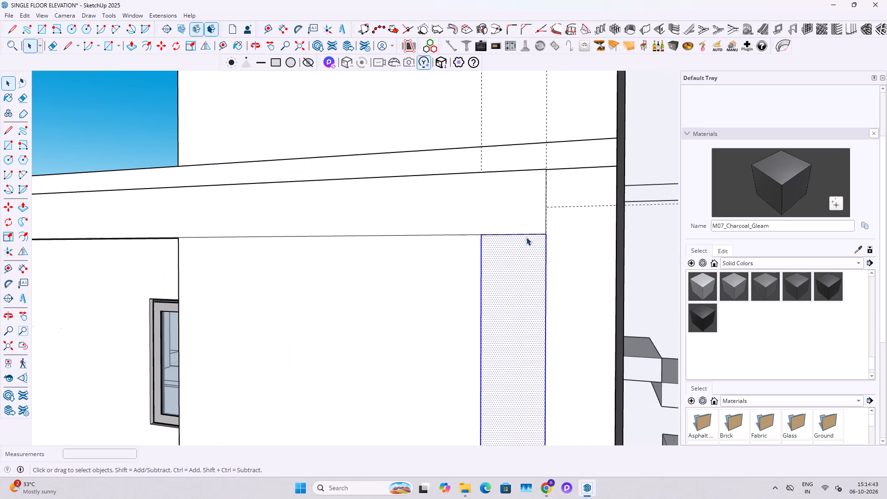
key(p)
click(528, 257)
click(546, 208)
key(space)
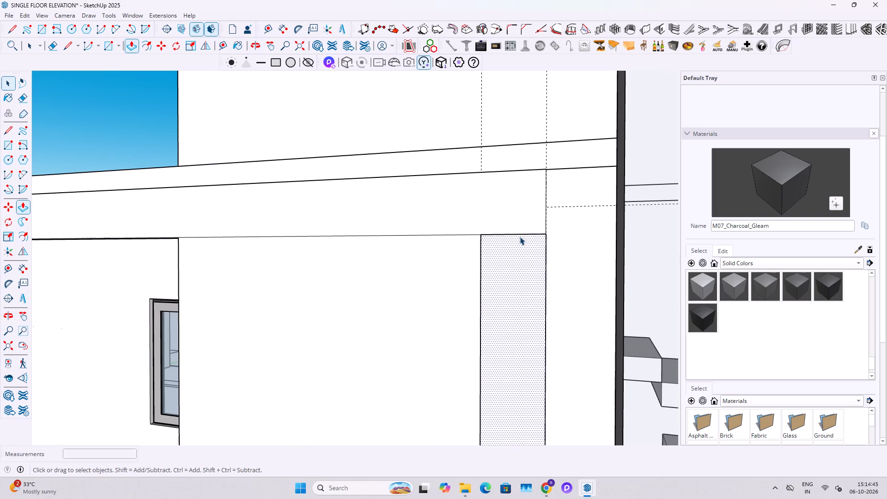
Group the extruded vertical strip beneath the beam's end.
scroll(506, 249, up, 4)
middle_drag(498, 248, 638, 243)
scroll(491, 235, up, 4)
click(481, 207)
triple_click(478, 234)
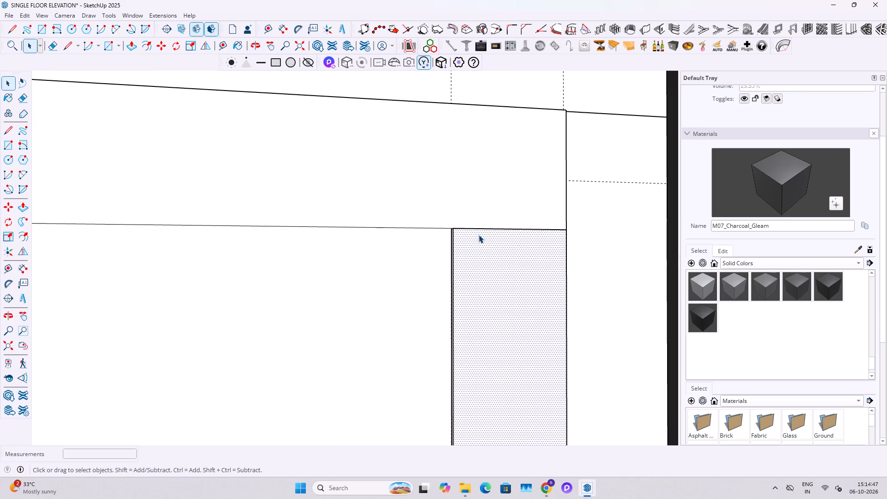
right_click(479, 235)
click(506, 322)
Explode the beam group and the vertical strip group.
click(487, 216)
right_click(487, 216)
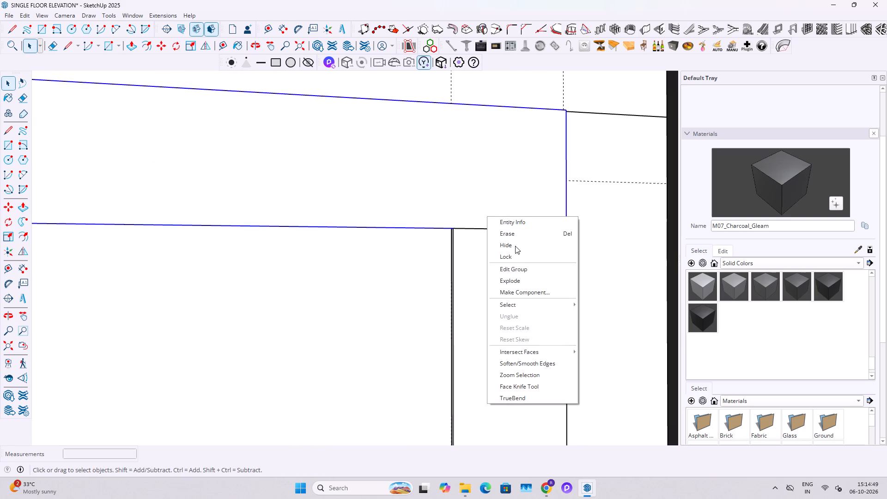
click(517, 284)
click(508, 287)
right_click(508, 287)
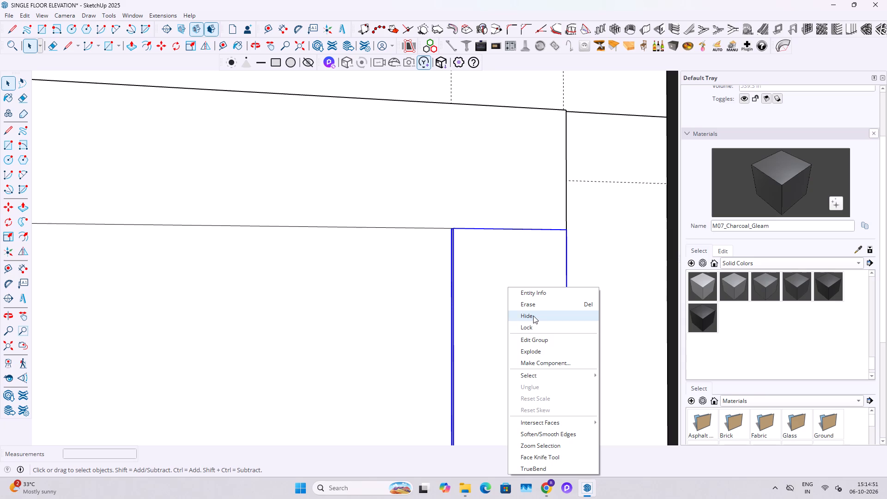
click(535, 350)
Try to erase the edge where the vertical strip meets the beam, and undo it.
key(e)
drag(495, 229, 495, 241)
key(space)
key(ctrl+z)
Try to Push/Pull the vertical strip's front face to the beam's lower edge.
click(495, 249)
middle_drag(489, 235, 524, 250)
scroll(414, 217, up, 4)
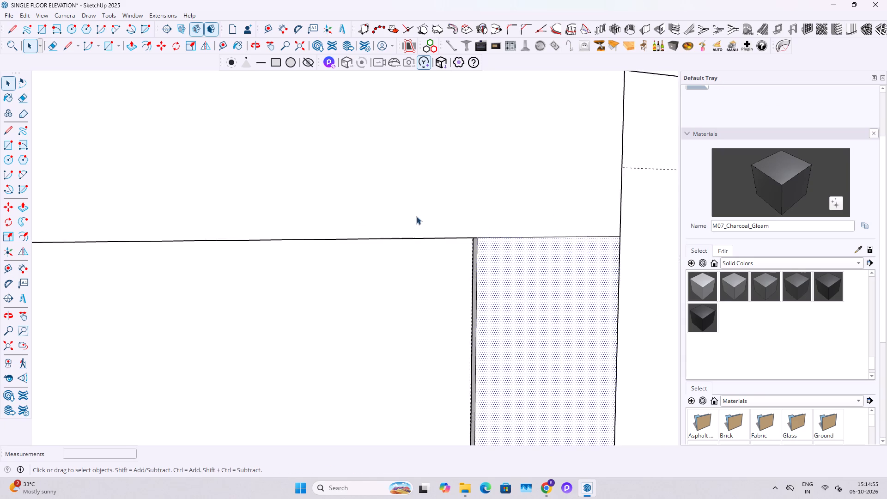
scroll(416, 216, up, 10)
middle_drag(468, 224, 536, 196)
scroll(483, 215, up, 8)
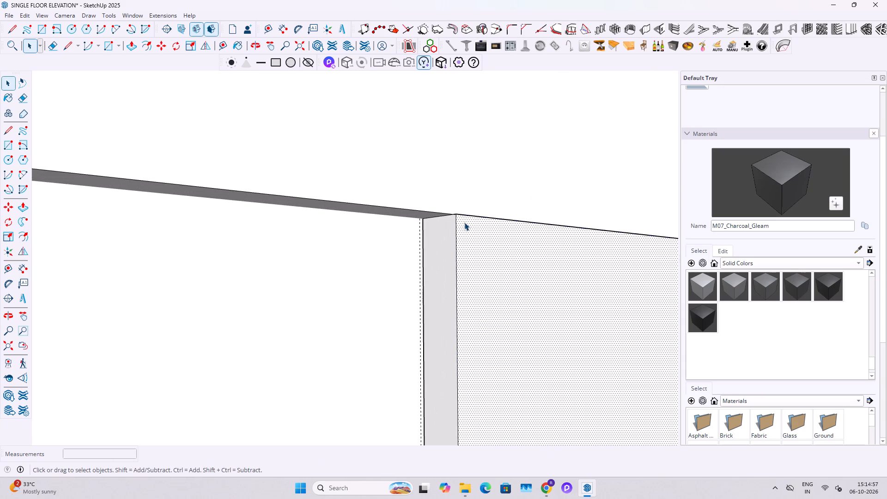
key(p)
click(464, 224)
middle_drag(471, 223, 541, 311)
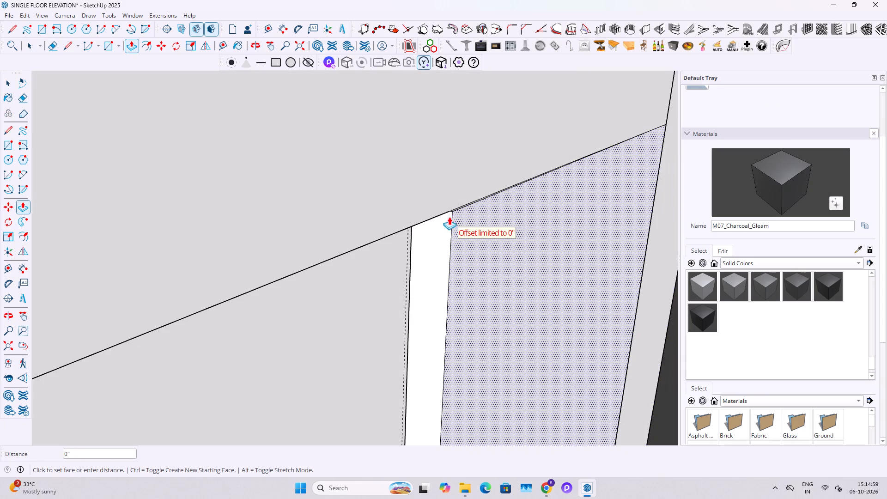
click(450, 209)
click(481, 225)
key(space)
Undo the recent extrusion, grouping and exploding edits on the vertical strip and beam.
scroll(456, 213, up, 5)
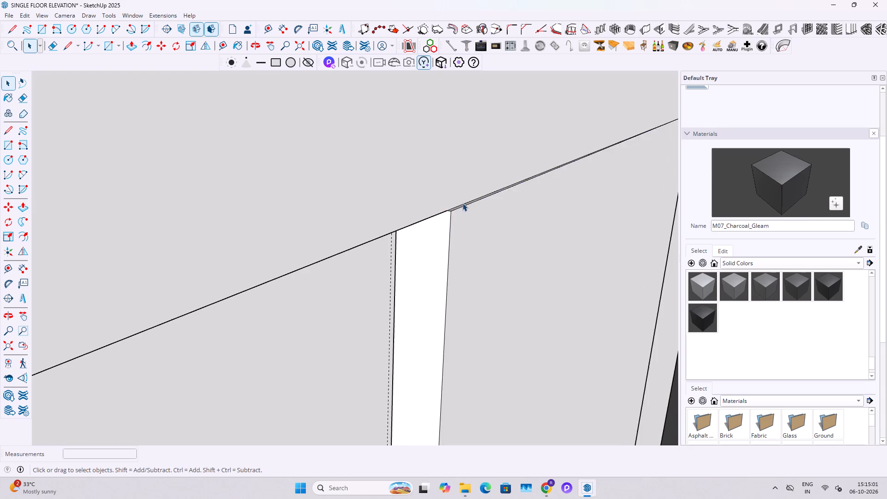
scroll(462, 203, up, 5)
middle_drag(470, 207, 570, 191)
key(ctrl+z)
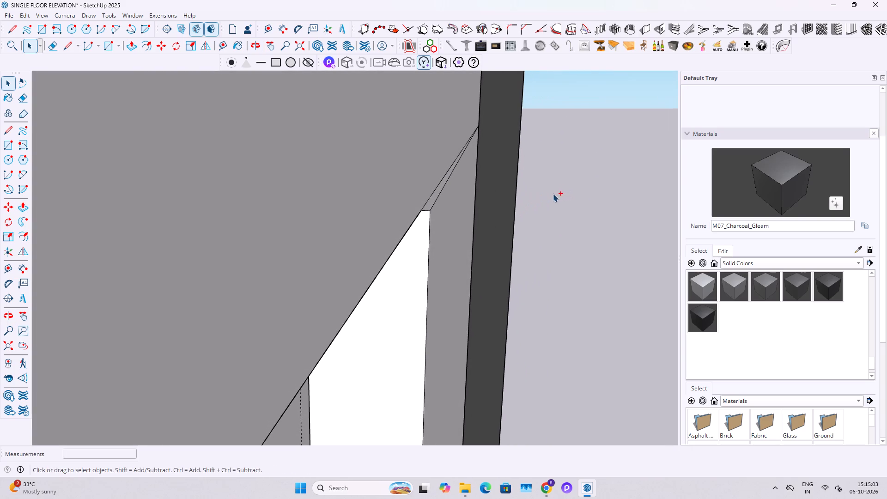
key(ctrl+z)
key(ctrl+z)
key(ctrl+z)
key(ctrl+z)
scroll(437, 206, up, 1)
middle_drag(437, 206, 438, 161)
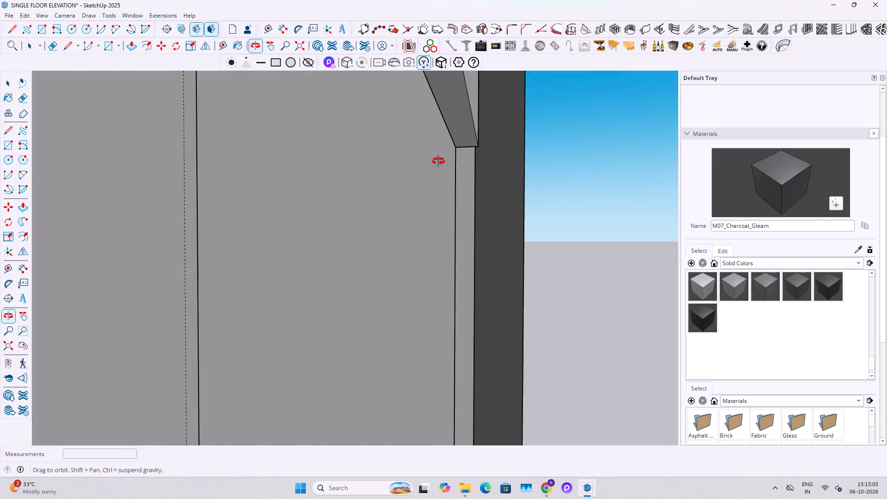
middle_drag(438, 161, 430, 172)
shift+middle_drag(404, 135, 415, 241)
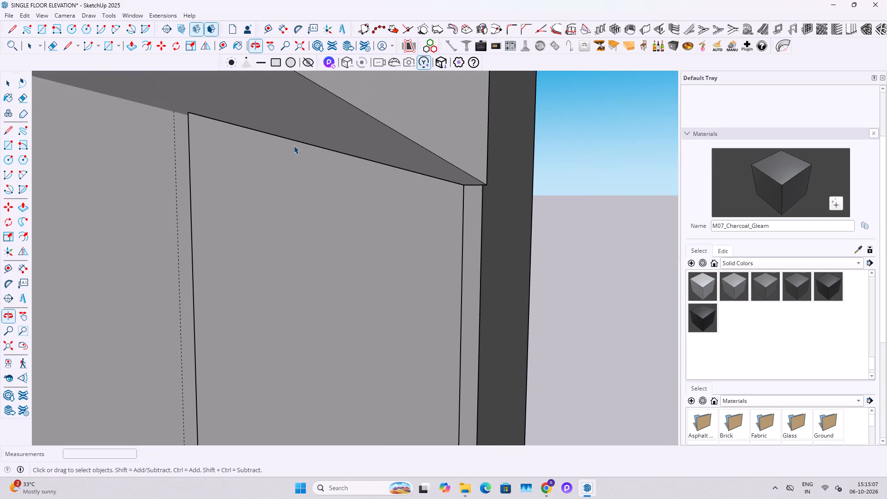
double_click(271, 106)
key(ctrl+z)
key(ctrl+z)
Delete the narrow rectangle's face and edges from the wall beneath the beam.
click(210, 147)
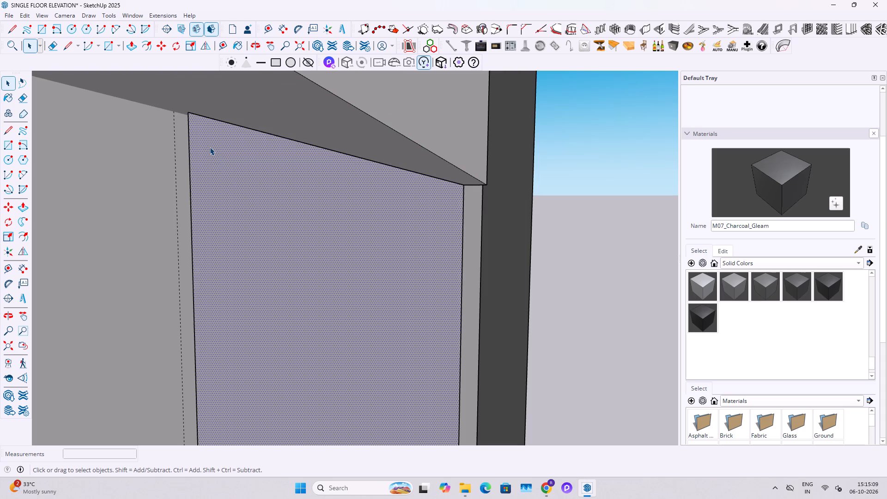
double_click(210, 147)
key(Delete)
Draw a rectangle about 1' by 3 3/8" between the vertical guides, starting where the first guide meets the beam's underside.
middle_drag(196, 162, 228, 149)
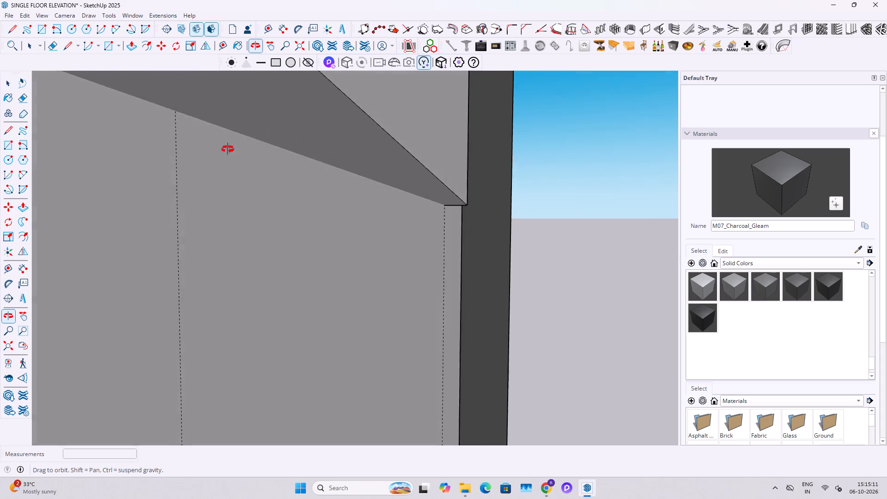
middle_drag(228, 149, 256, 151)
key(Escape)
key(Escape)
key(r)
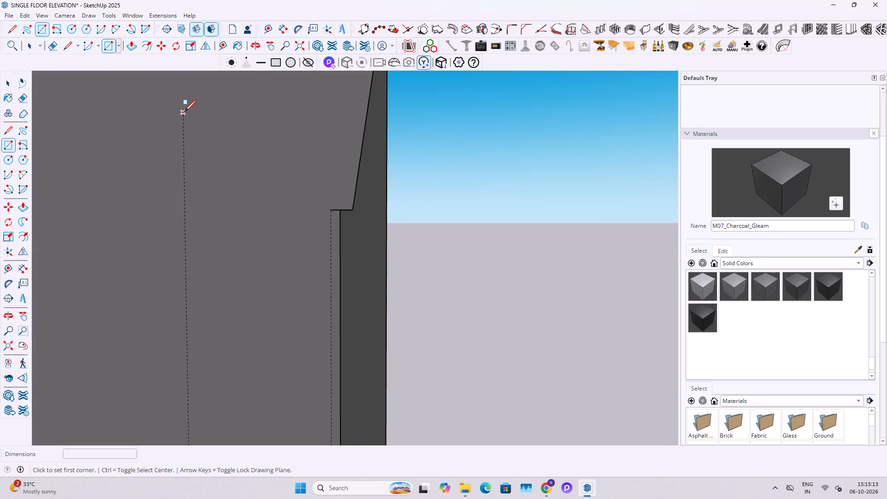
drag(184, 113, 188, 116)
click(329, 357)
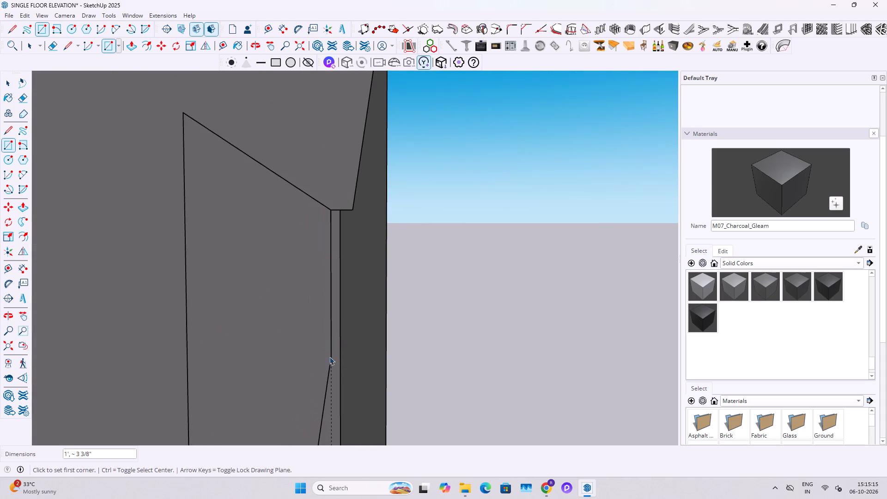
Push/Pull the small rectangle beneath the beam out to the beam's front edge.
key(space)
middle_drag(279, 229, 164, 224)
scroll(220, 219, down, 4)
key(p)
click(276, 235)
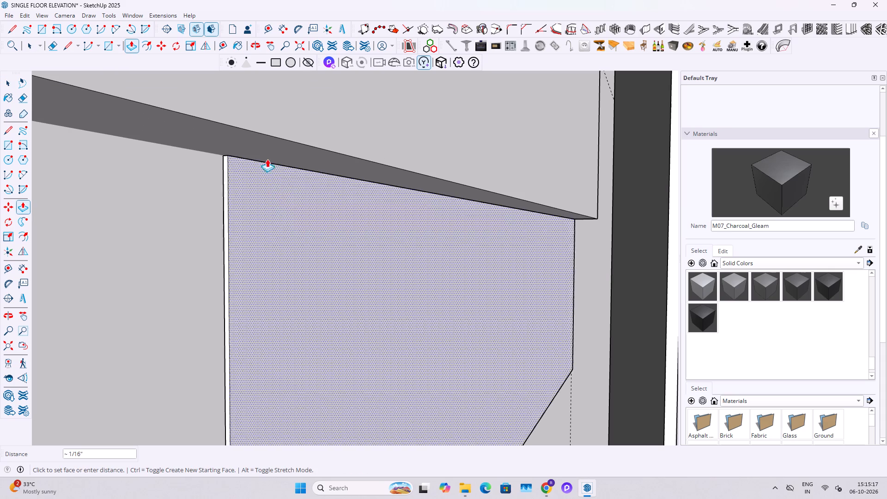
click(253, 131)
Explode the horizontal beam group above the newly extruded block.
key(space)
middle_drag(308, 164, 208, 191)
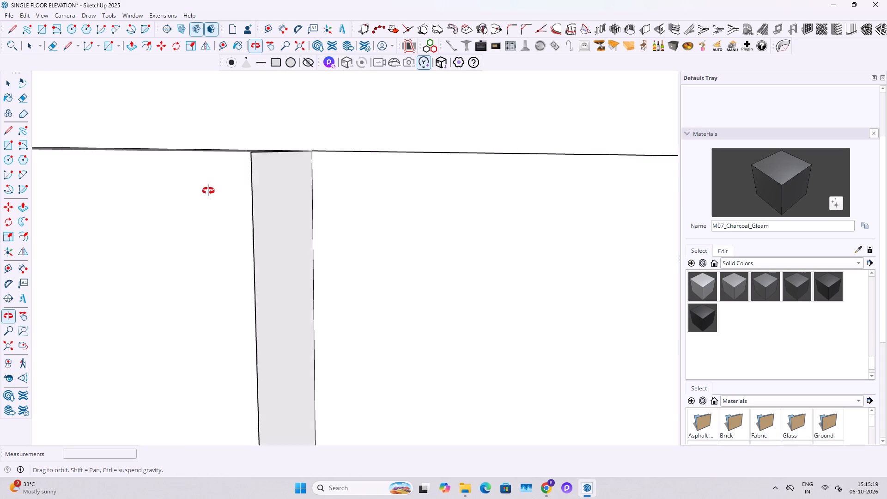
middle_drag(208, 191, 215, 188)
scroll(298, 211, down, 6)
shift+middle_drag(480, 215, 110, 229)
middle_drag(436, 218, 90, 210)
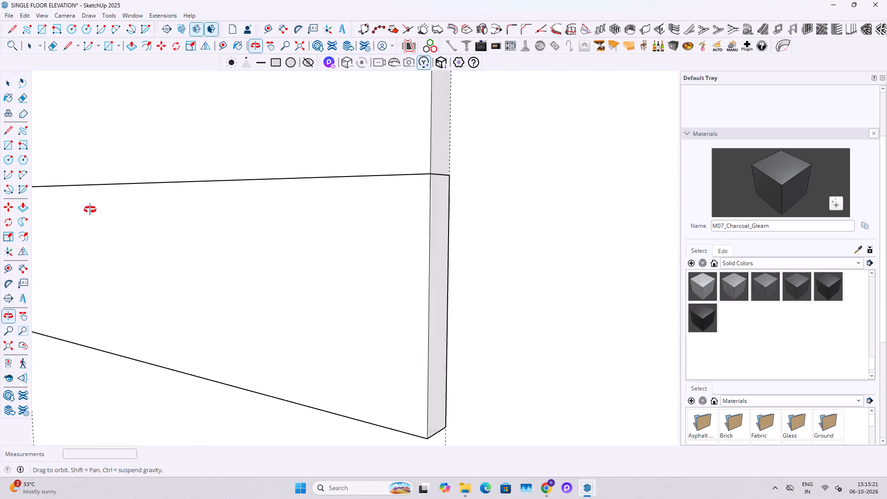
middle_drag(90, 210, 67, 220)
click(289, 146)
scroll(322, 189, down, 3)
right_click(321, 154)
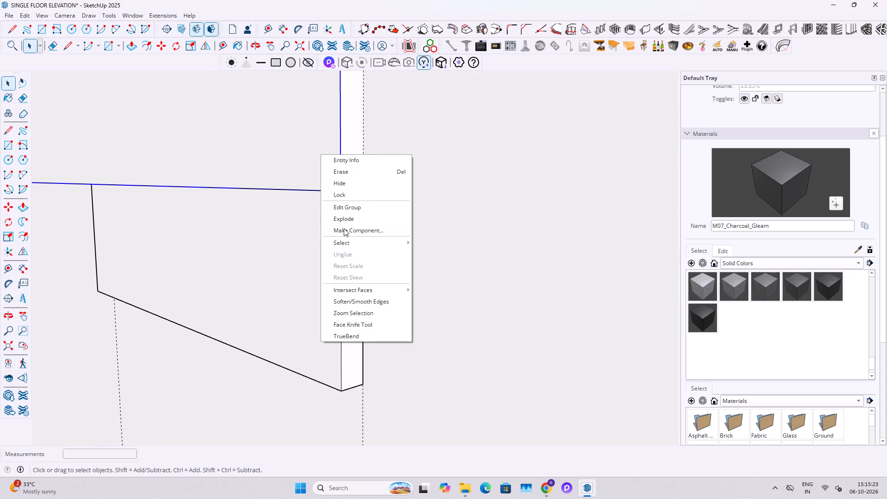
click(352, 220)
click(314, 244)
Erase the seam edges between the beam and the block below it on the front and end faces.
key(e)
drag(311, 180, 310, 192)
scroll(313, 194, down, 5)
key(space)
middle_drag(336, 262, 334, 246)
scroll(339, 213, up, 4)
key(w)
drag(337, 161, 337, 168)
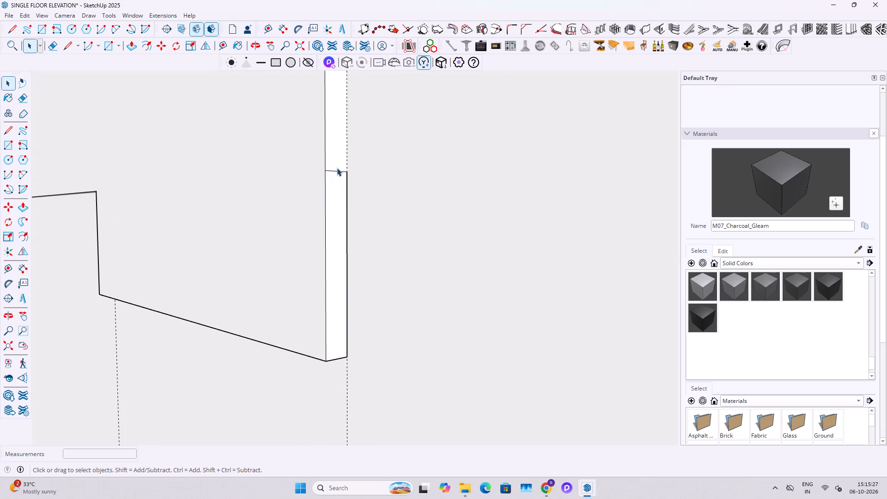
drag(337, 168, 337, 169)
key(e)
drag(339, 162, 337, 173)
Push/Pull the block's bottom face down to the lower horizontal guide to form a vertical strip beside the tall window.
scroll(344, 176, down, 5)
middle_drag(320, 236, 366, 124)
scroll(366, 121, up, 1)
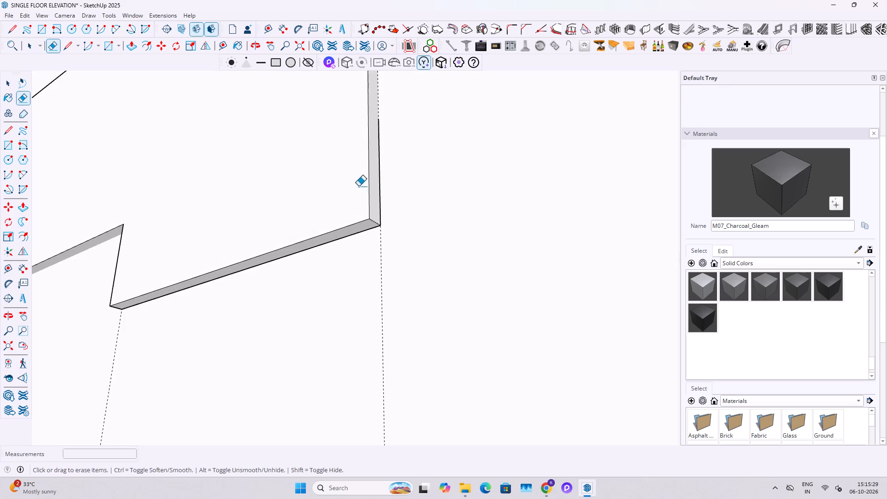
middle_drag(355, 190, 343, 162)
key(space)
click(316, 224)
key(p)
click(316, 224)
scroll(322, 291, down, 3)
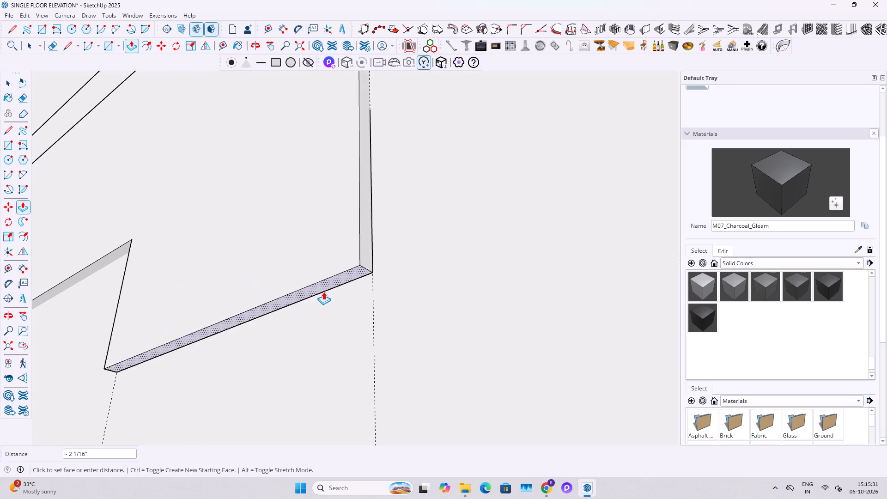
middle_drag(328, 292, 694, 387)
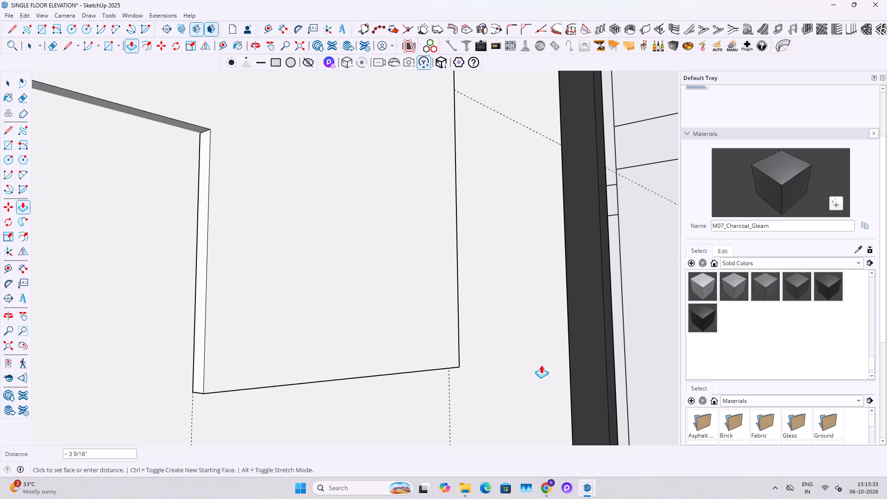
scroll(285, 333, down, 19)
middle_drag(290, 337, 231, 401)
scroll(260, 348, down, 7)
shift+middle_drag(271, 369, 254, 245)
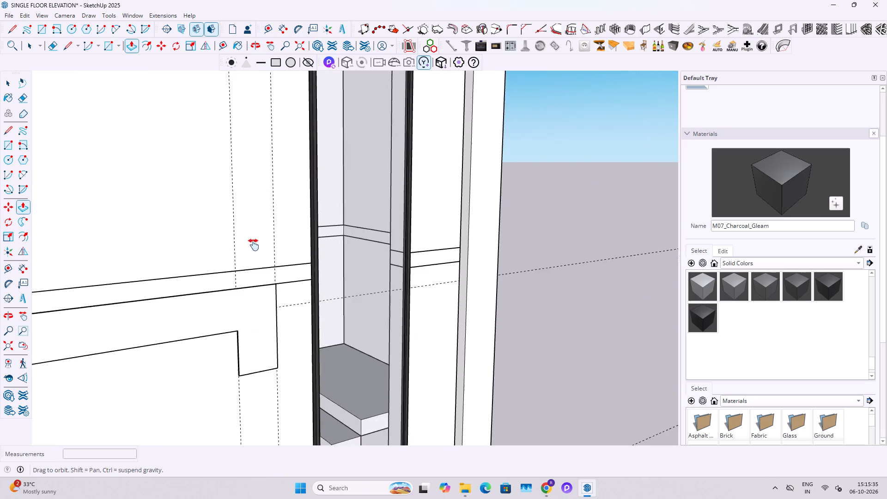
shift+middle_drag(254, 245, 252, 182)
scroll(277, 310, down, 3)
click(307, 392)
Group the connected beam and vertical strip as one object.
key(space)
middle_drag(281, 335, 199, 335)
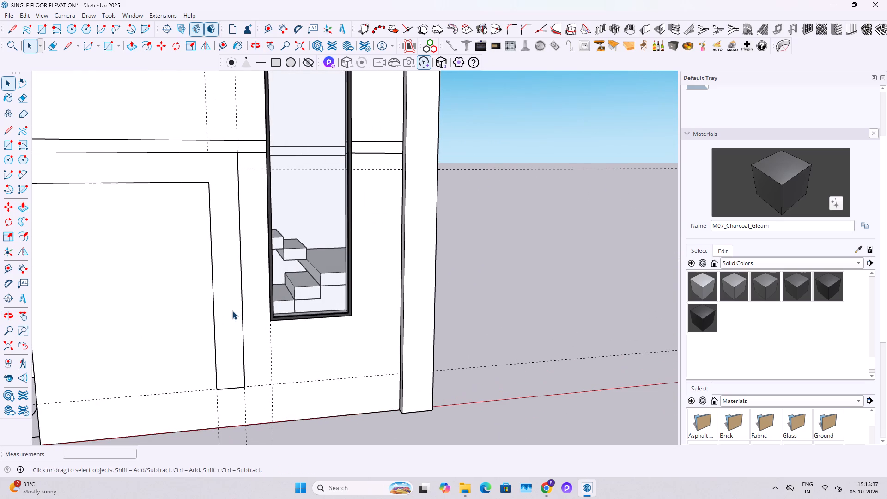
triple_click(234, 306)
right_click(234, 306)
click(277, 391)
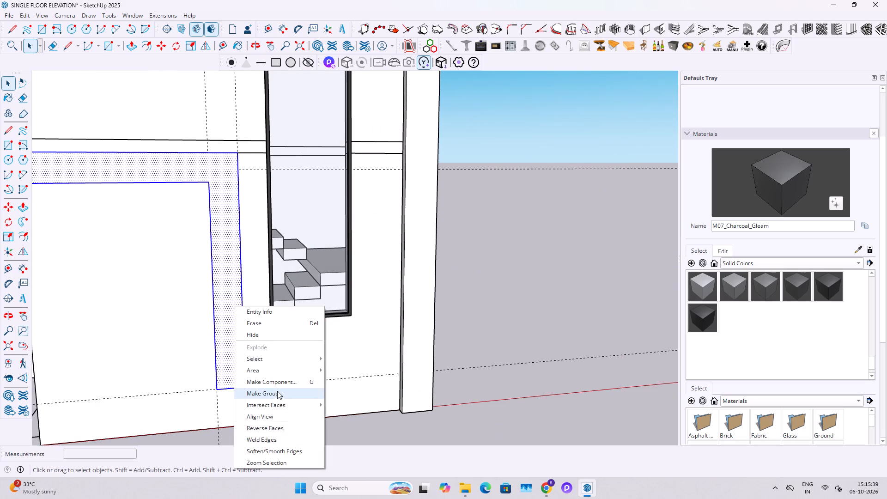
scroll(287, 340, down, 6)
click(459, 320)
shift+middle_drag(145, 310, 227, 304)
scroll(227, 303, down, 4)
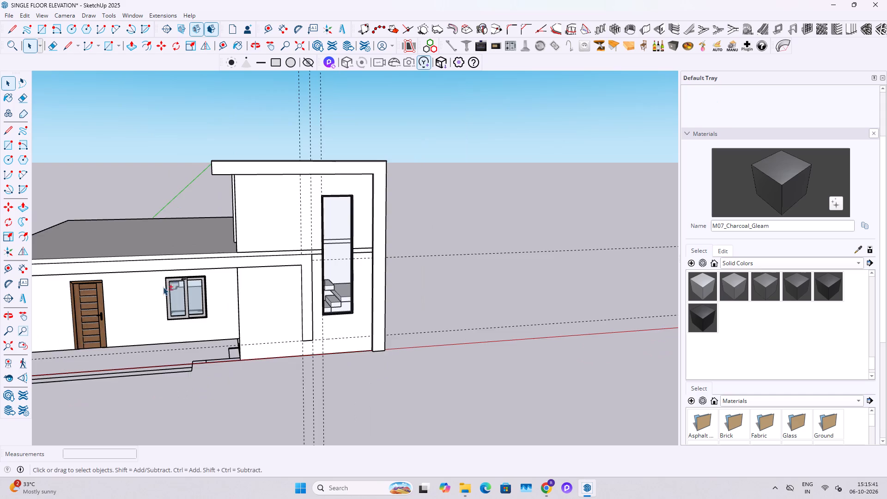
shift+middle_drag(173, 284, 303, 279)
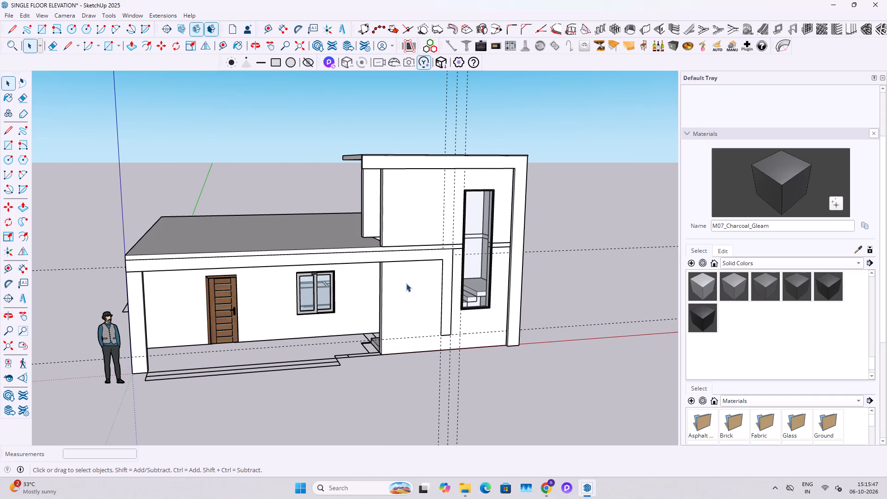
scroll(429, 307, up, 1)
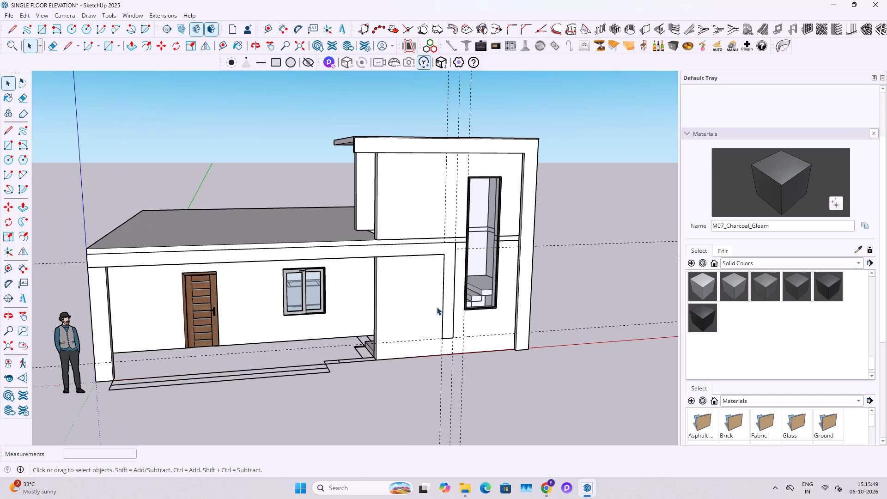
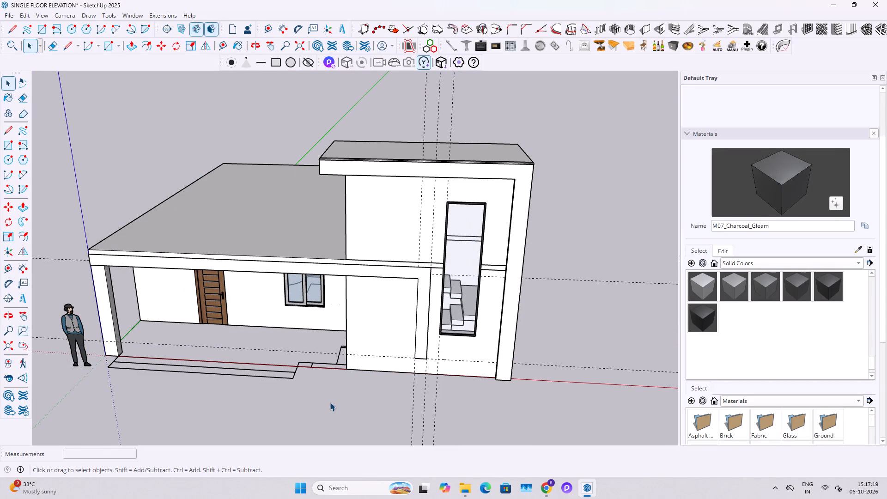
Inspect the lower end of the vertical strip and the front wall around it beside the tall window.
middle_drag(321, 408, 408, 402)
scroll(431, 344, up, 9)
middle_drag(448, 336, 522, 315)
scroll(494, 303, up, 6)
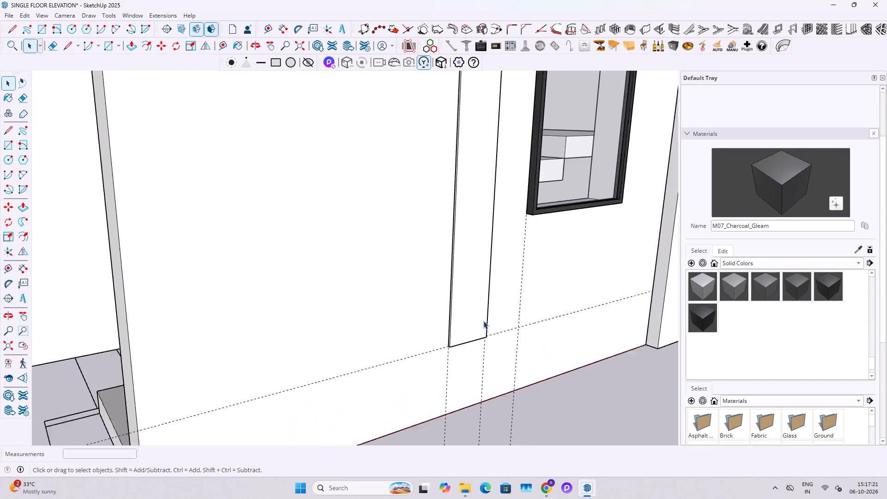
scroll(483, 321, up, 5)
scroll(479, 322, down, 13)
middle_drag(471, 320, 432, 326)
click(337, 304)
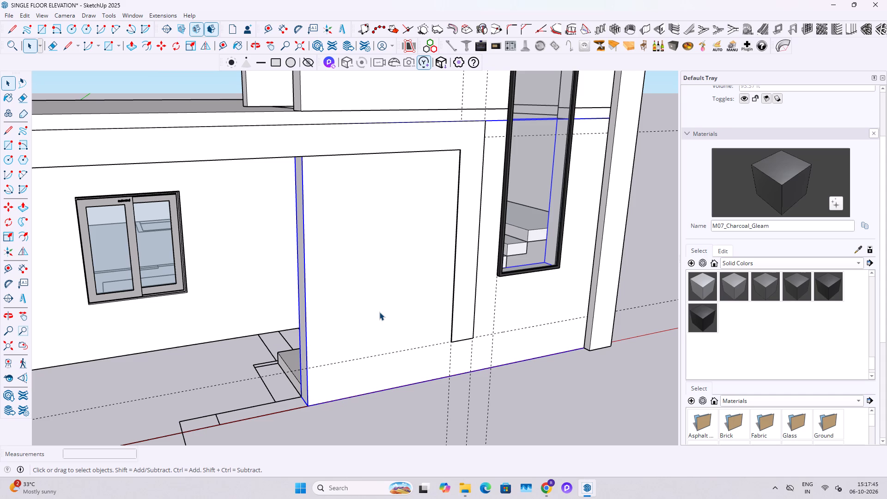
key(Escape)
key(Escape)
key(Escape)
middle_drag(389, 312, 345, 337)
scroll(409, 332, up, 2)
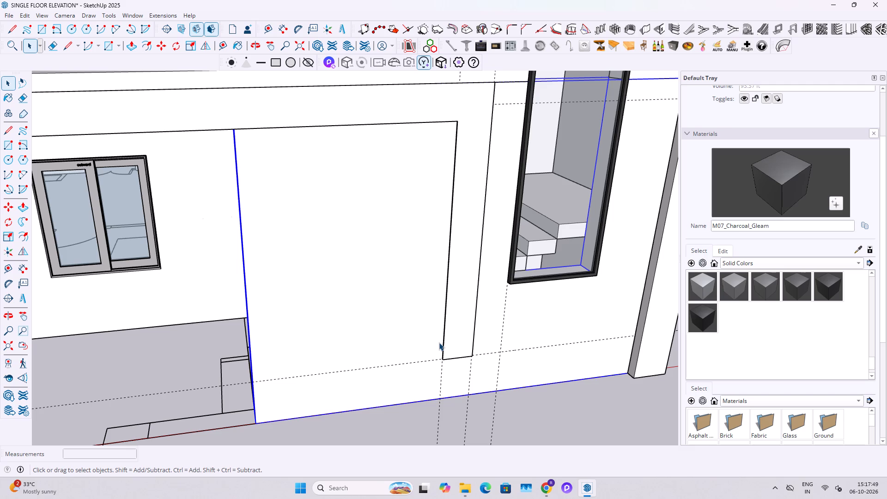
key(Escape)
key(Escape)
Switch to Chrome, dismiss the 3D Warehouse image search, and browse the Pinterest results for modern single floor elevation designs as reference.
click(543, 485)
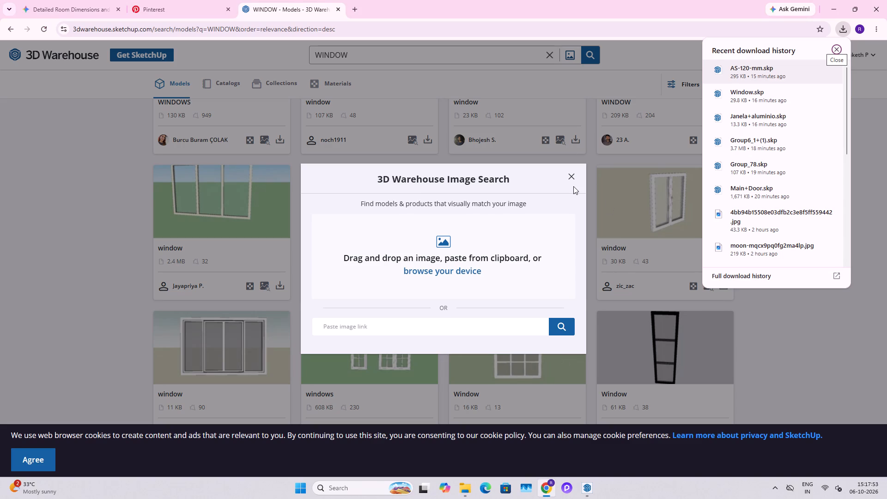
click(573, 184)
click(187, 0)
scroll(204, 140, up, 9)
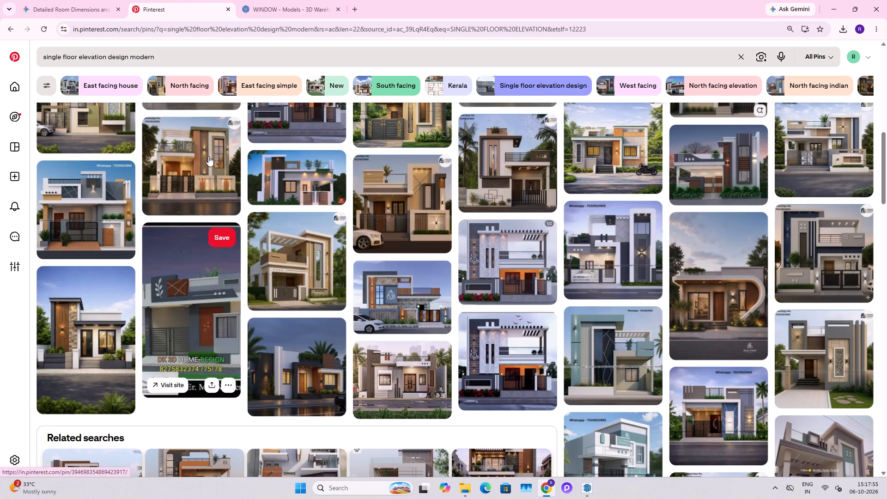
scroll(217, 165, up, 10)
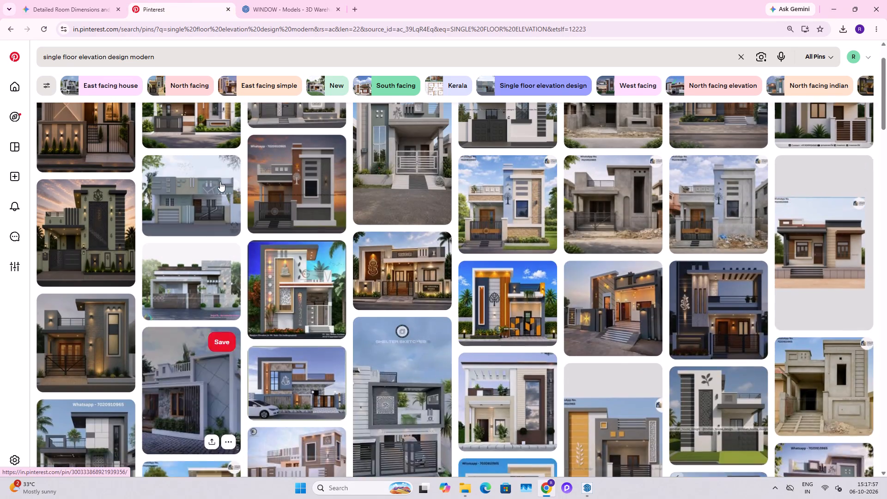
scroll(220, 182, up, 9)
scroll(230, 187, down, 7)
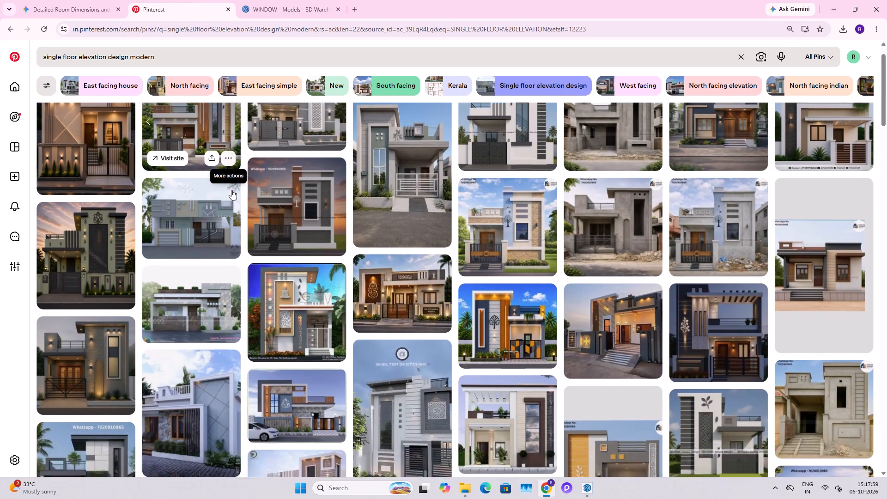
scroll(231, 190, down, 12)
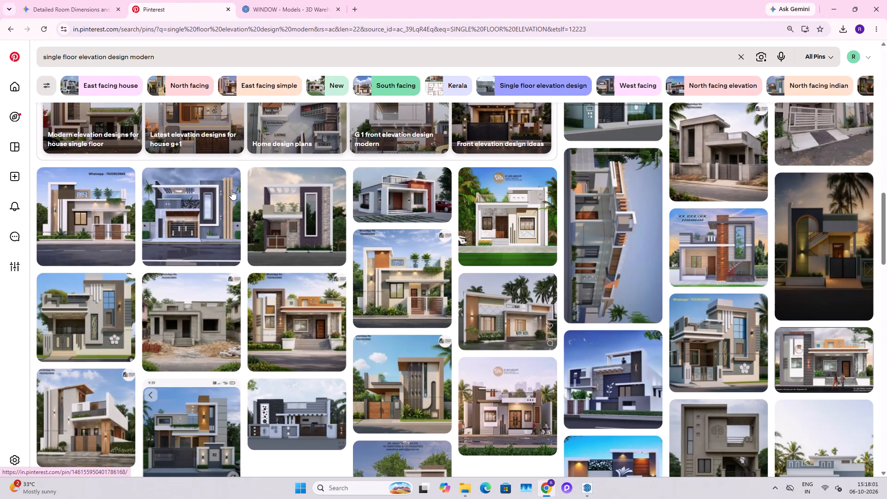
scroll(231, 190, down, 8)
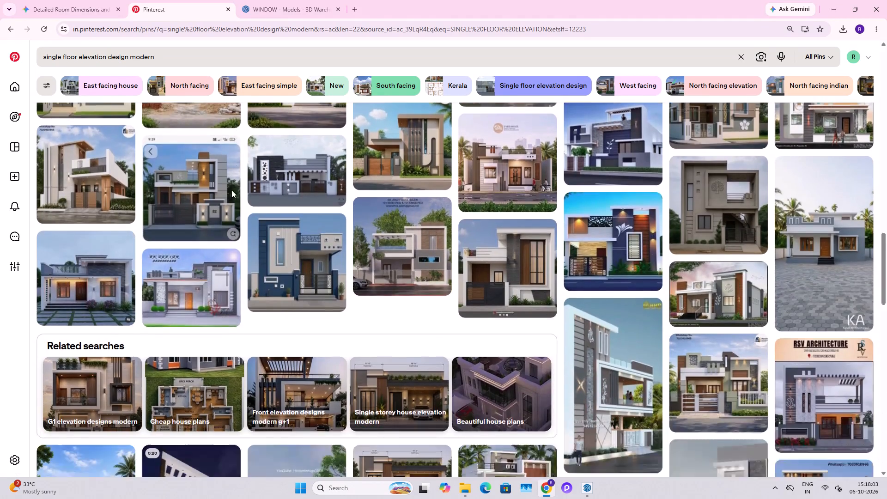
scroll(231, 190, down, 17)
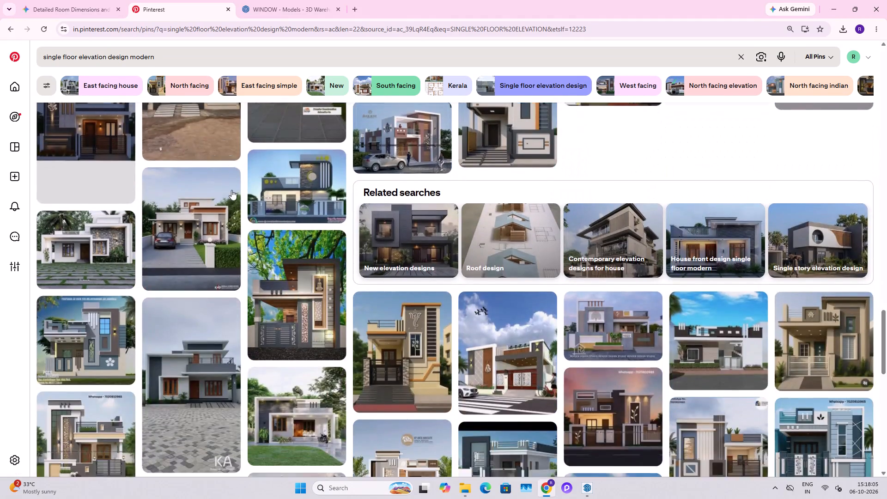
key(Escape)
key(Escape)
key(Escape)
key(Escape)
key(Escape)
key(Escape)
key(Escape)
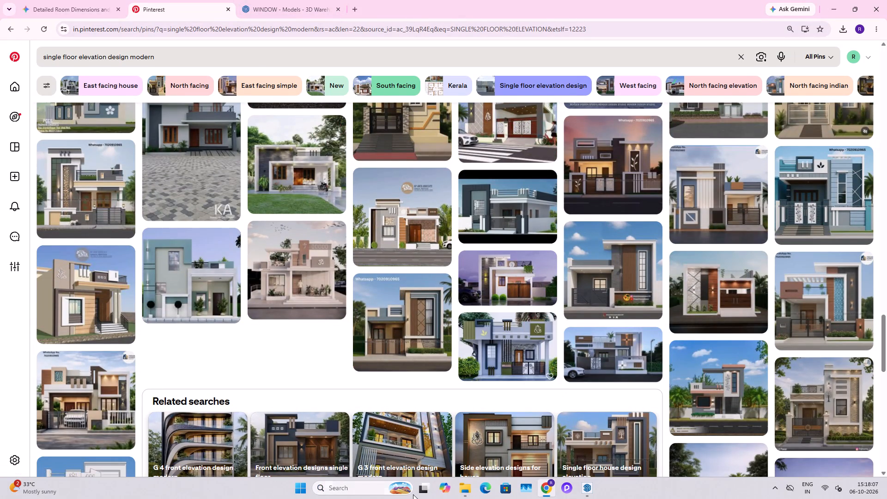
click(425, 491)
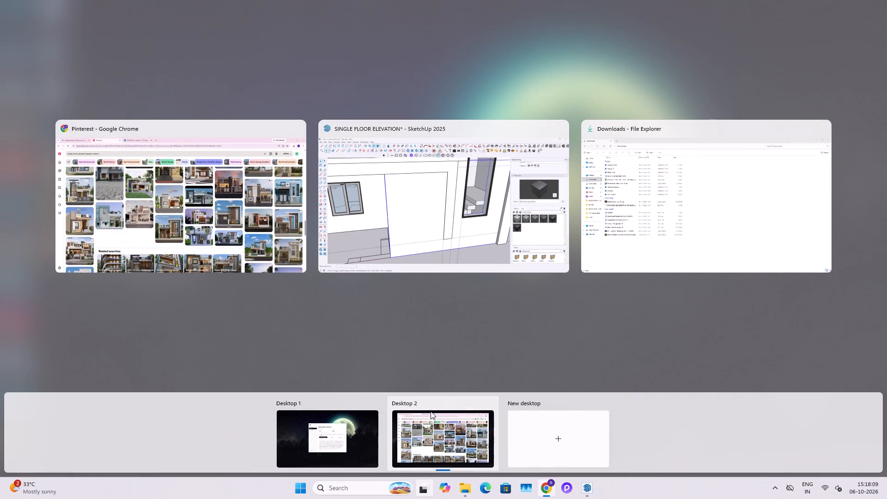
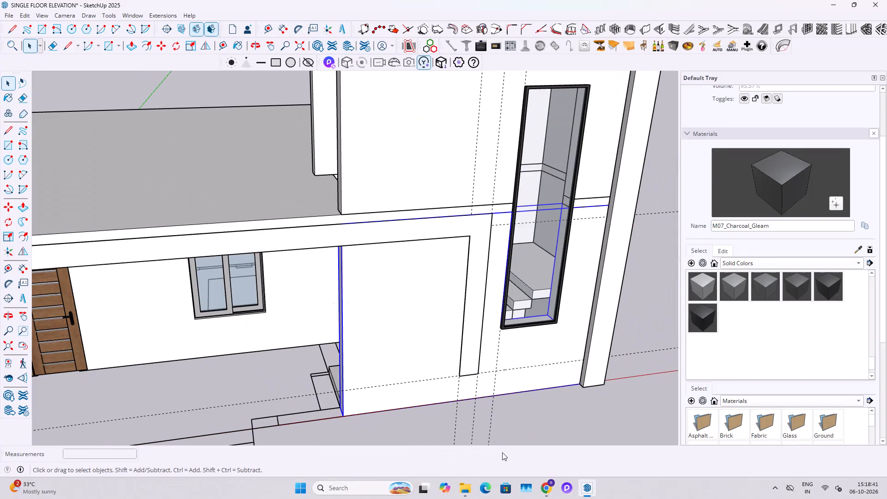
Switch to Chrome and review the Pinterest results for modern single floor elevation designs as reference.
click(540, 489)
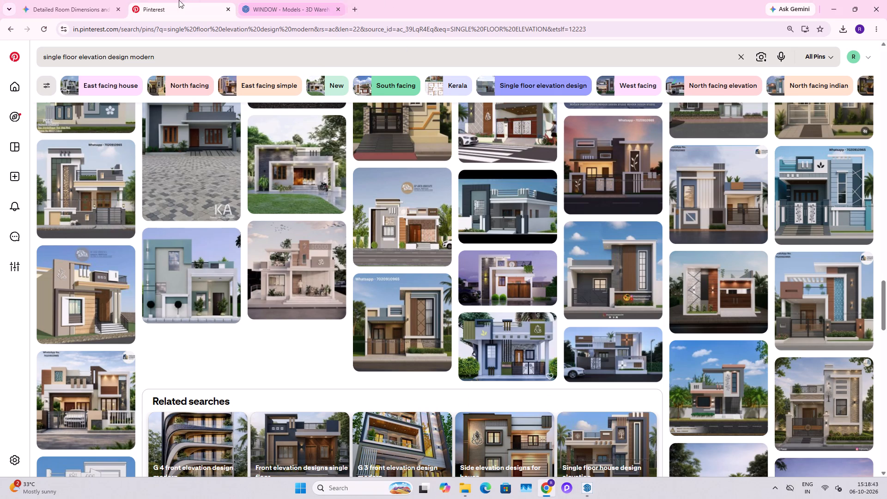
click(171, 0)
click(432, 491)
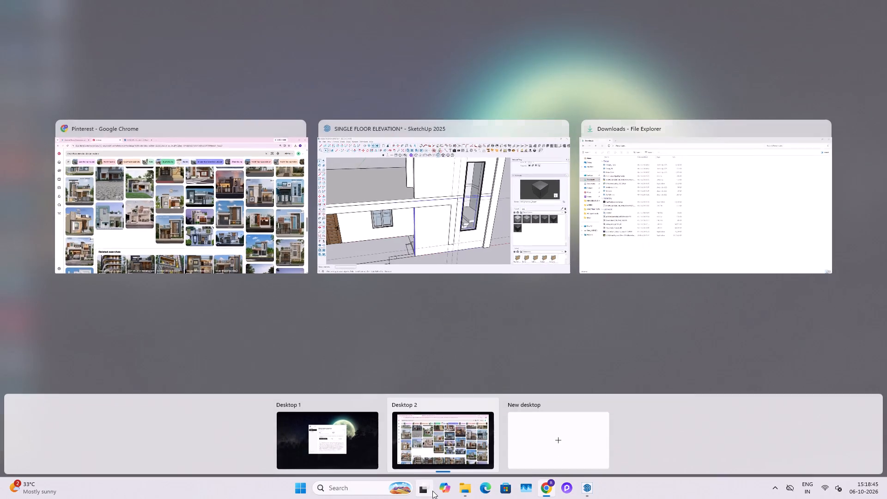
click(212, 232)
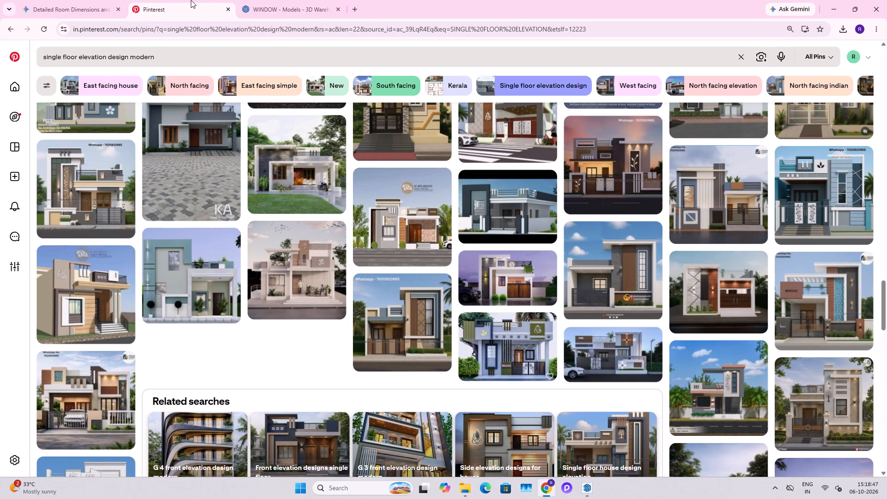
click(191, 0)
click(419, 489)
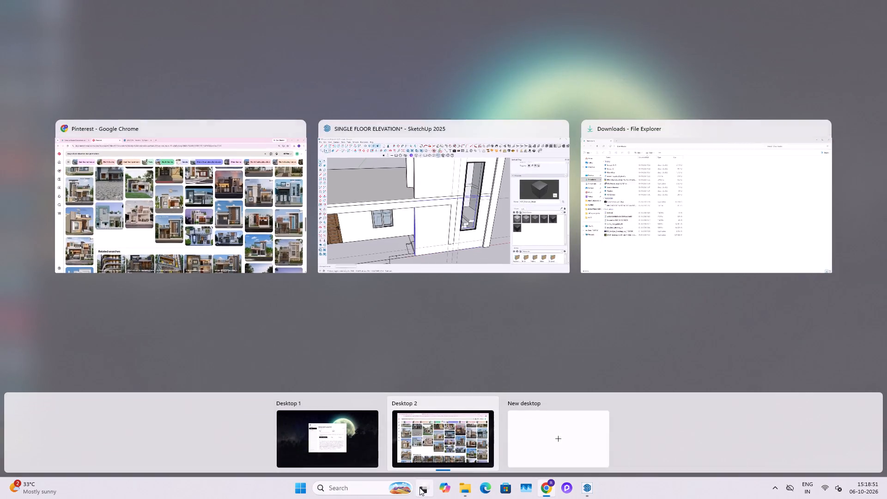
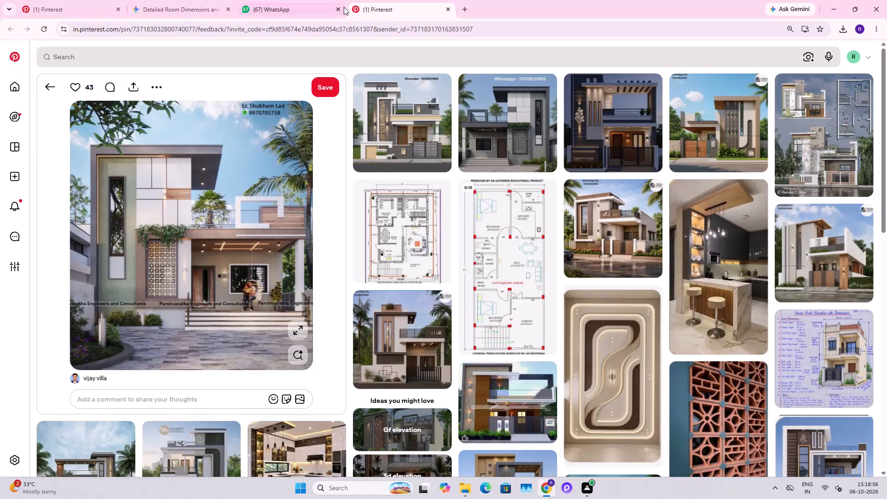
Close the WhatsApp tab and copy the web address of the open Pinterest house elevation pin.
click(339, 9)
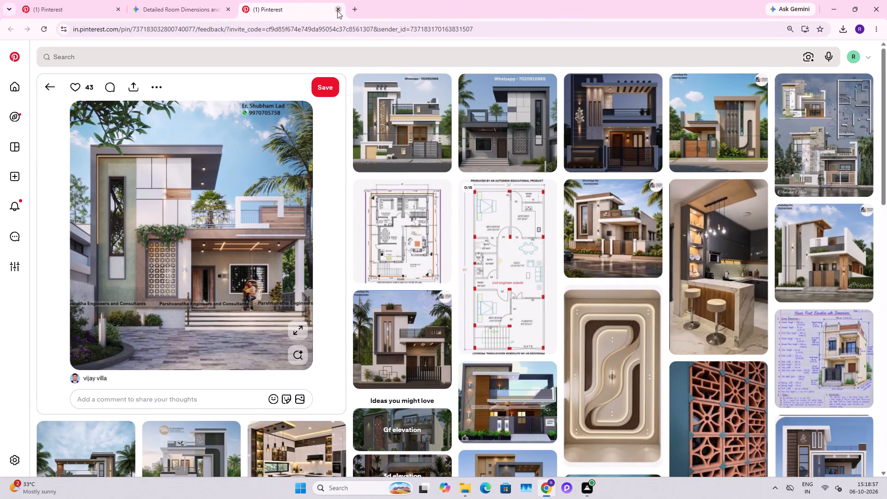
double_click(325, 22)
triple_click(335, 26)
click(335, 26)
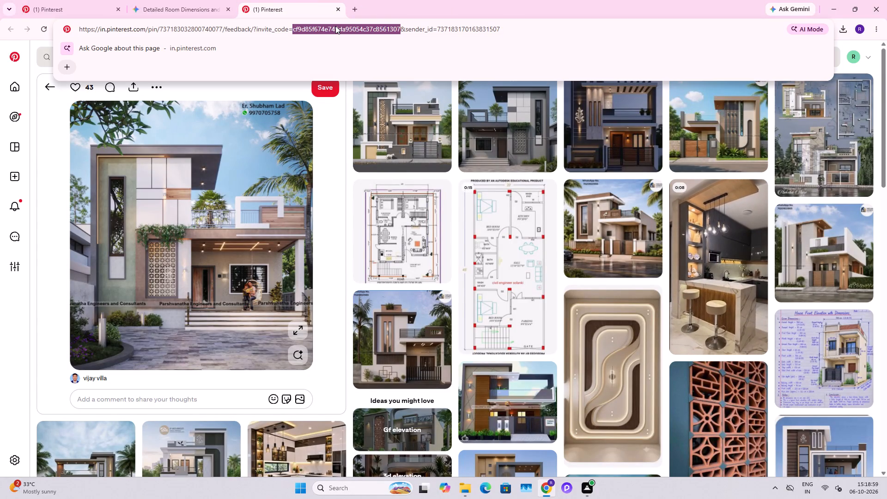
triple_click(413, 31)
click(413, 31)
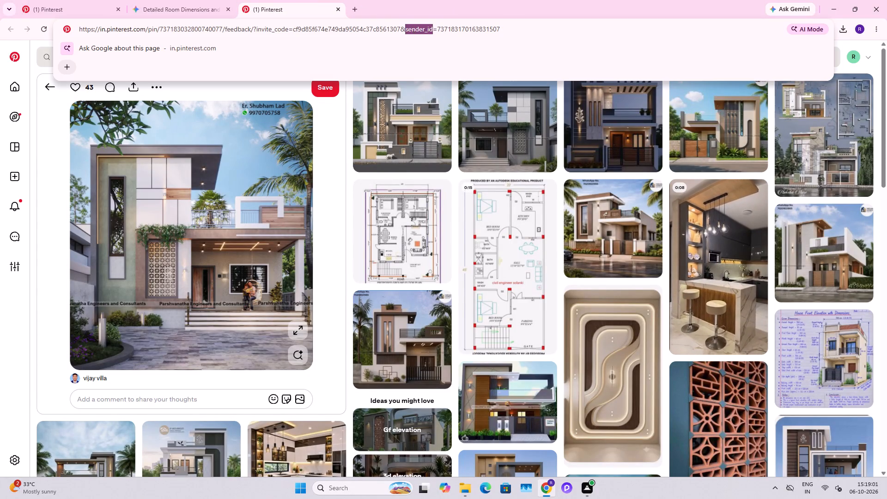
triple_click(229, 29)
key(ctrl+c)
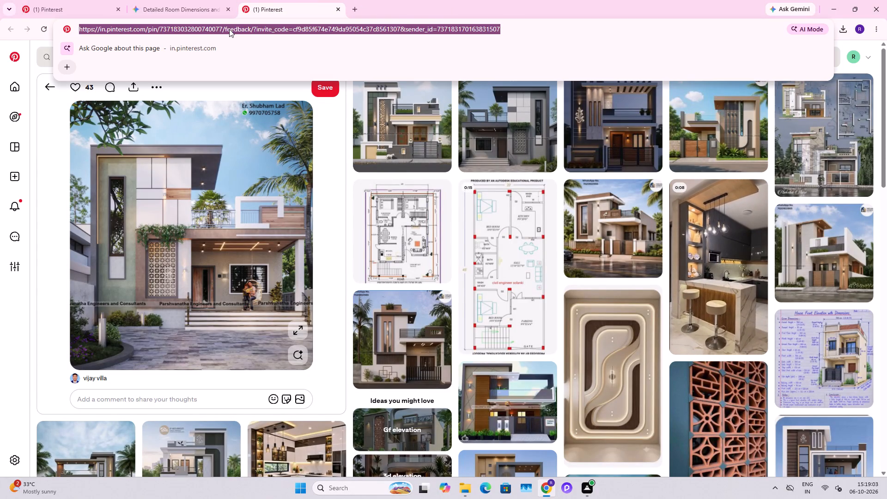
click(886, 3)
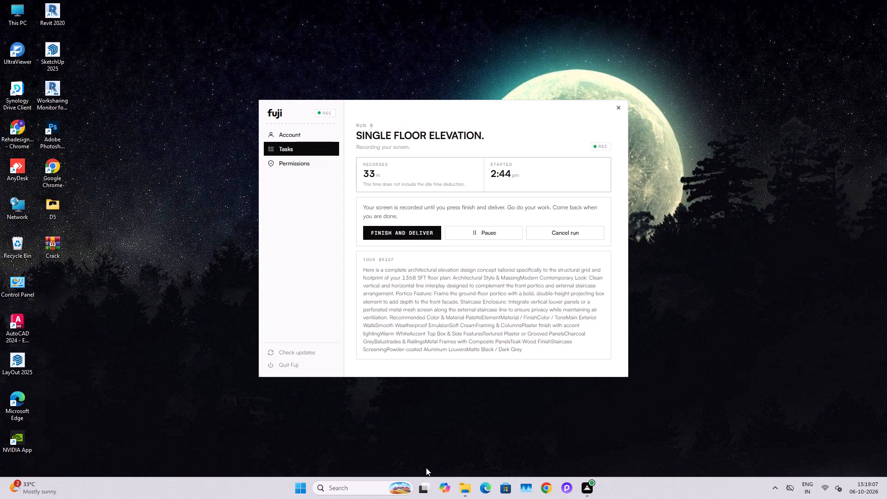
Switch to Desktop 2 and open the copied Pinterest pin address in a new Chrome tab.
click(426, 481)
click(555, 437)
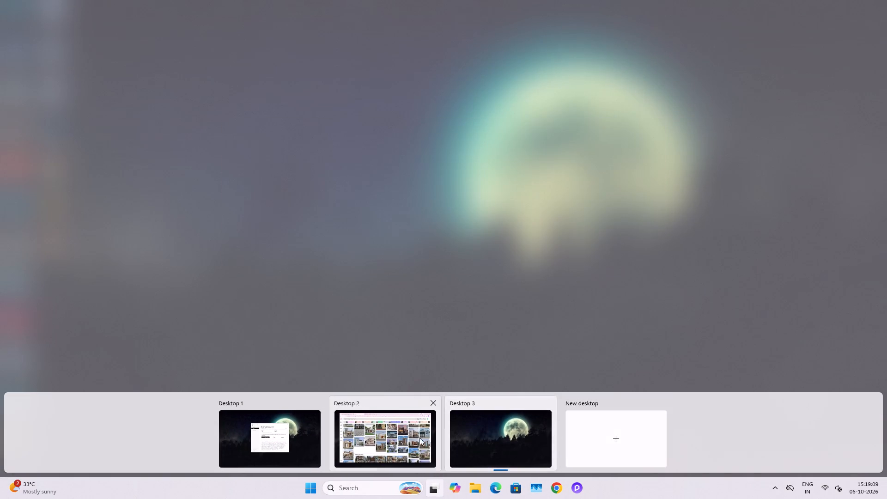
click(403, 438)
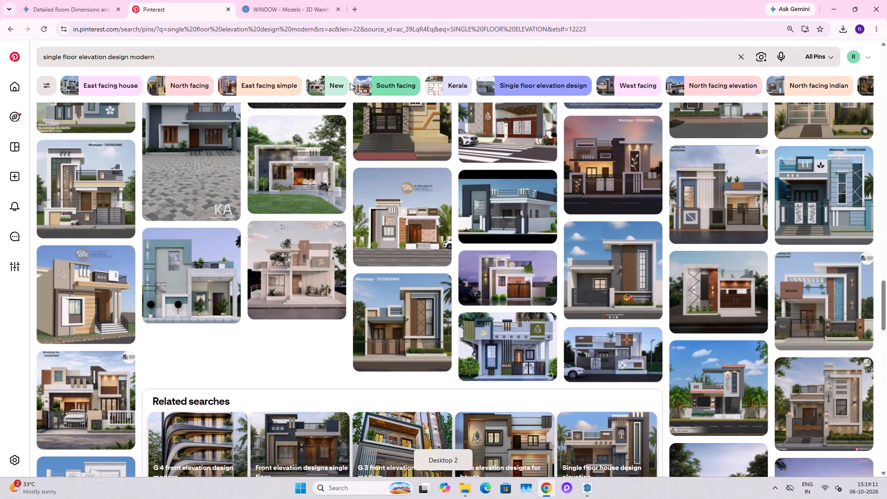
click(354, 10)
click(348, 34)
key(ctrl+v)
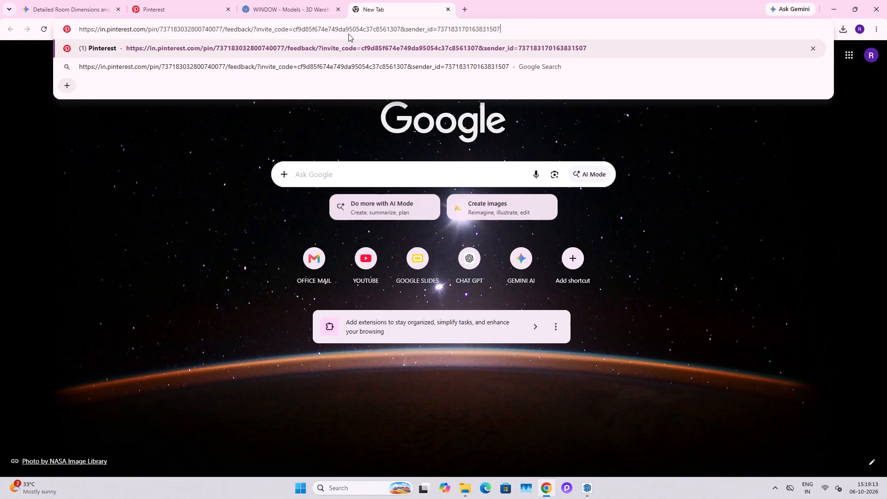
key(Return)
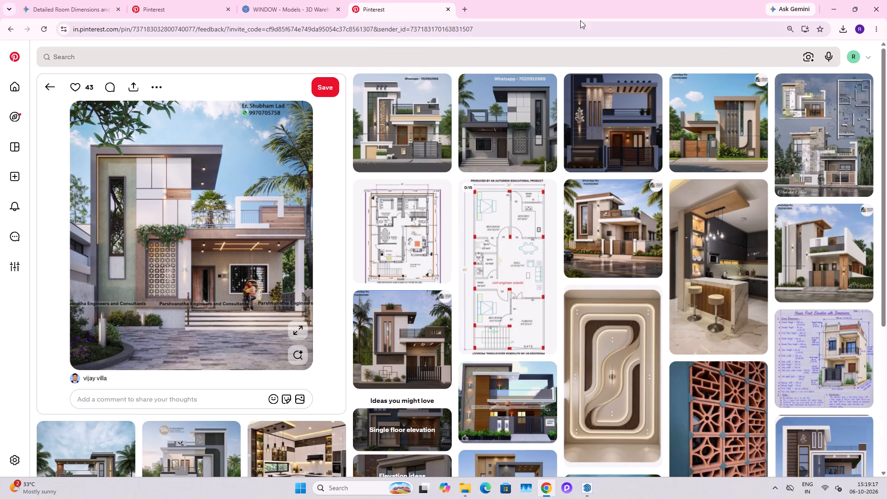
Switch to SketchUp and delete all the guides in the model.
click(837, 6)
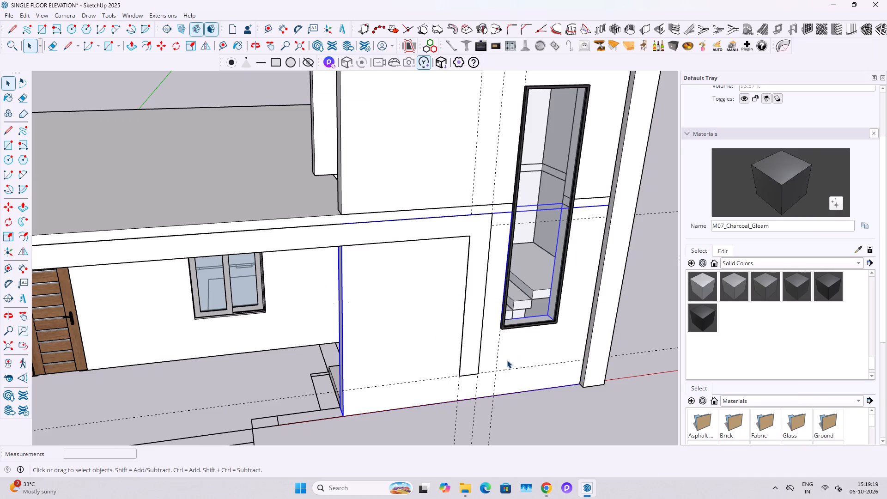
scroll(462, 382, up, 9)
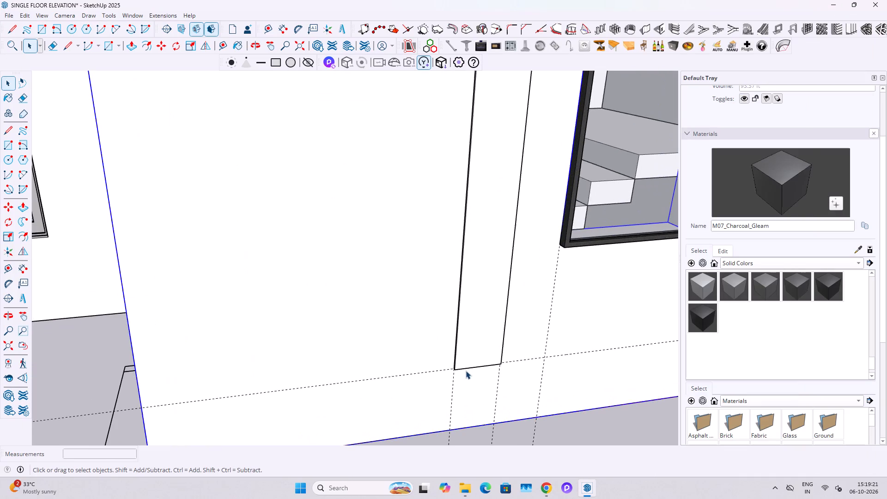
scroll(469, 345, up, 11)
middle_drag(459, 367, 520, 357)
scroll(520, 355, down, 8)
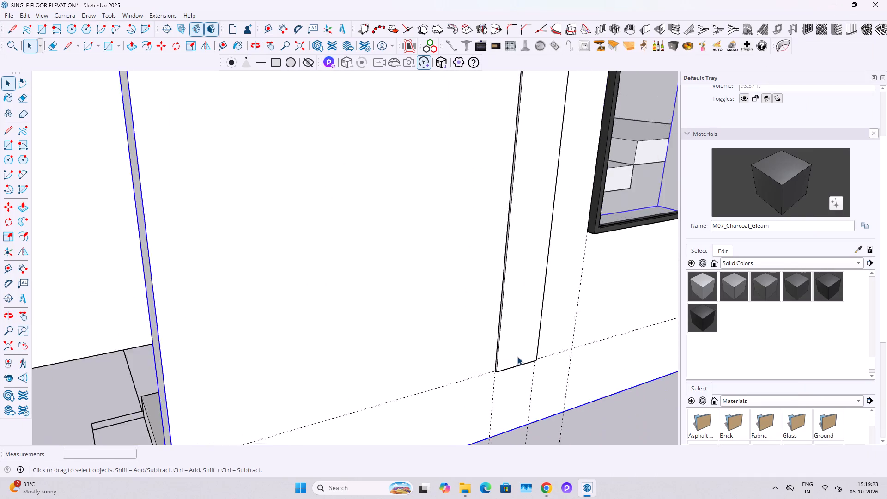
scroll(517, 357, down, 14)
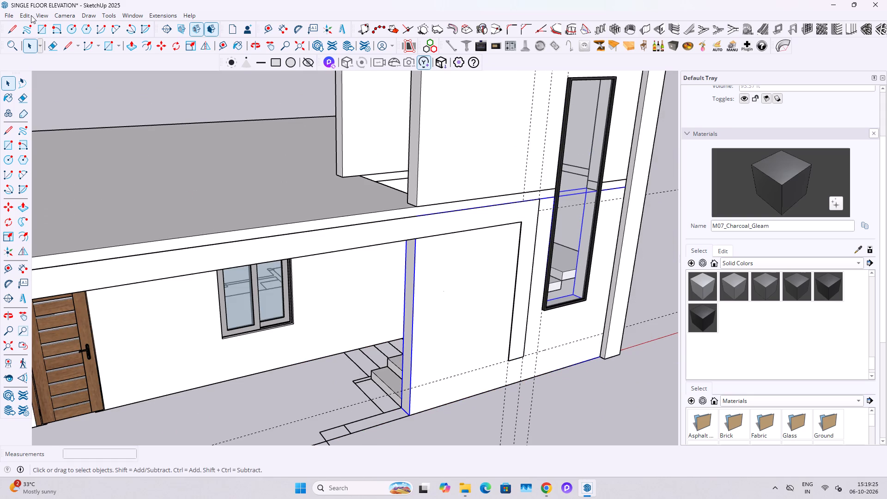
click(31, 15)
click(66, 108)
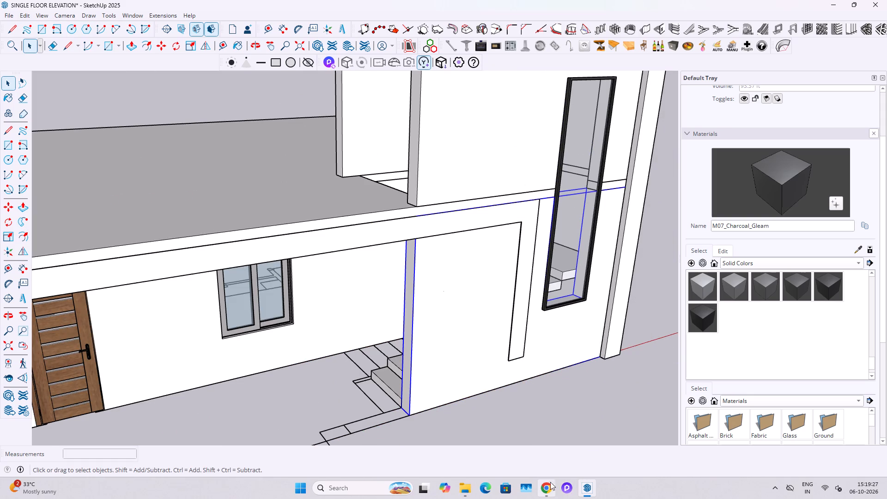
key(Escape)
key(Escape)
key(Escape)
key(Escape)
key(Escape)
Switch to Chrome to check the Pinterest reference elevation and return to the SketchUp model.
click(551, 488)
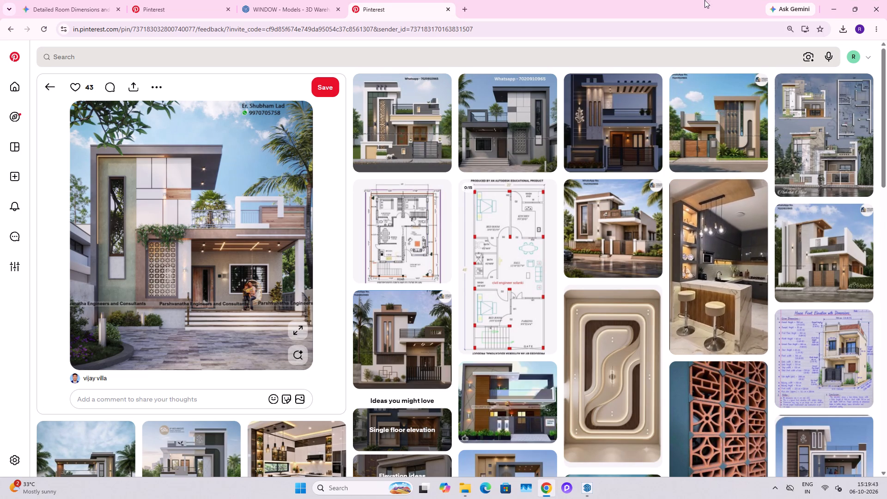
click(836, 9)
Inside the front frame group, copy the bottom edge of the leg's inner side face up by 1'.
middle_drag(473, 365, 541, 351)
scroll(473, 375, up, 4)
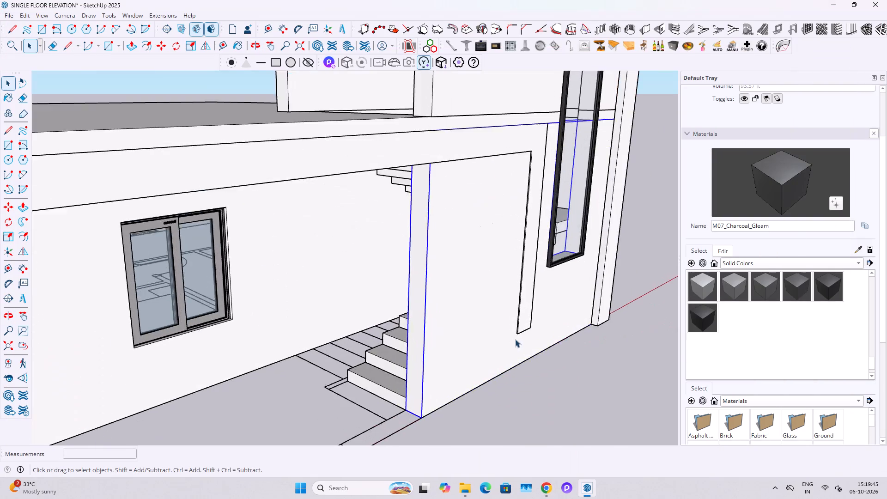
scroll(515, 339, up, 3)
double_click(536, 319)
scroll(519, 318, up, 20)
scroll(519, 318, up, 2)
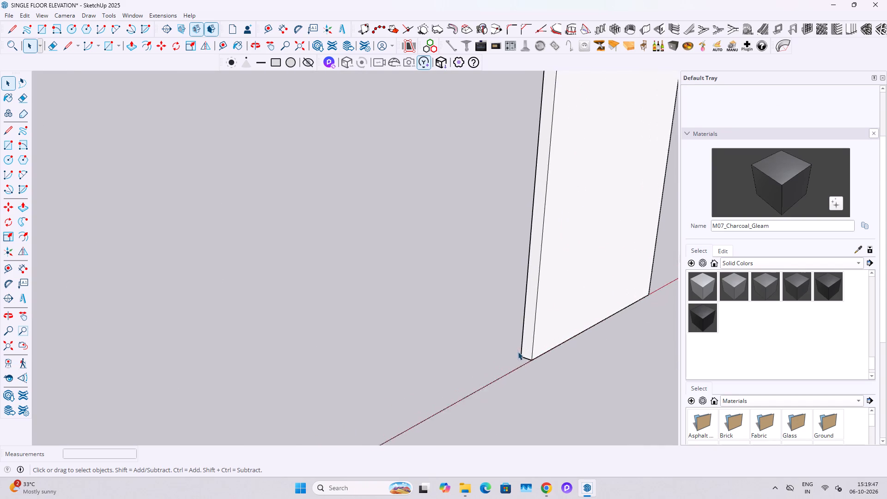
scroll(518, 352, up, 2)
key(m)
key(space)
click(532, 360)
key(m)
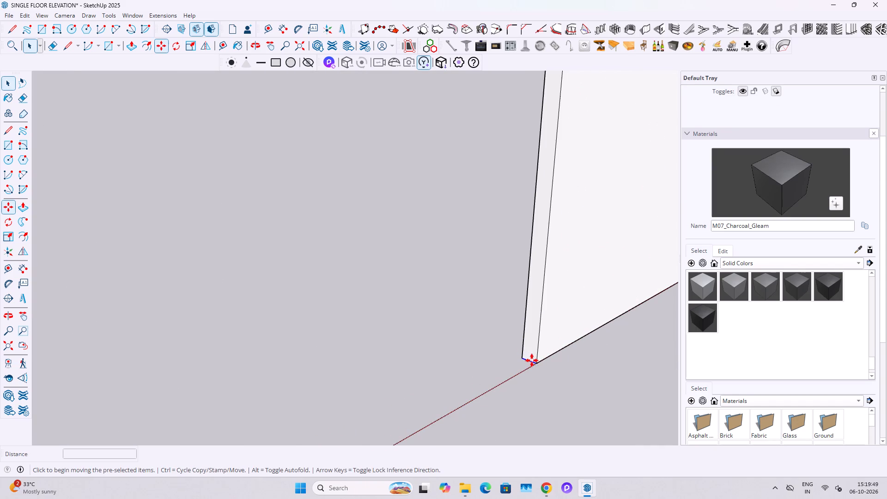
click(540, 365)
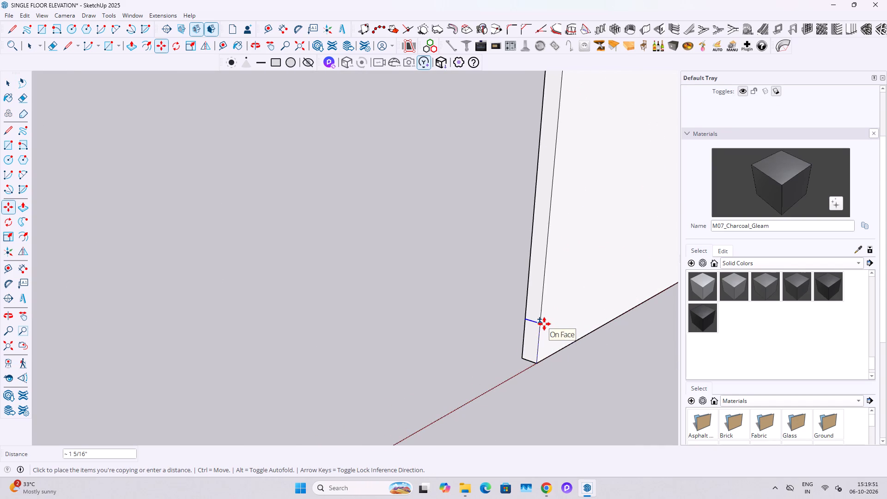
text(1')
key(Return)
key(space)
Push/Pull the lower 1' part of the frame leg's side face 6' to the wall's end, forming a bottom band.
click(535, 315)
scroll(535, 315, down, 7)
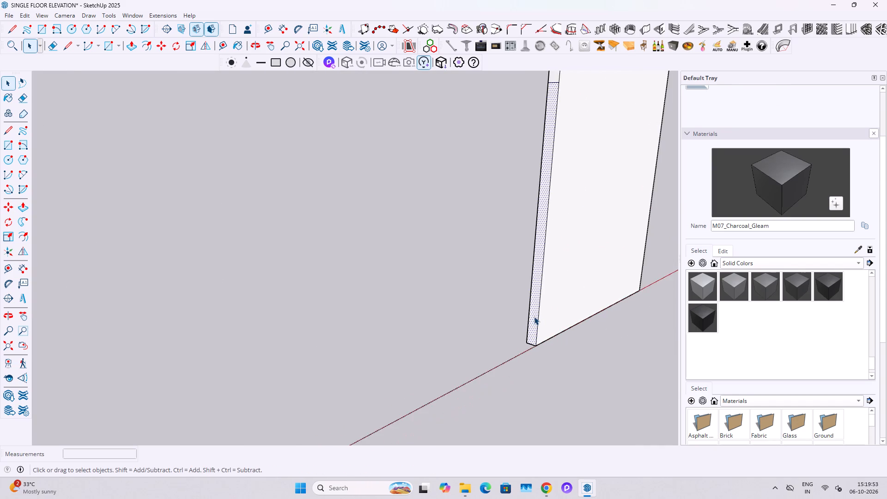
scroll(534, 316, down, 3)
text(lp)
click(534, 318)
scroll(453, 359, down, 12)
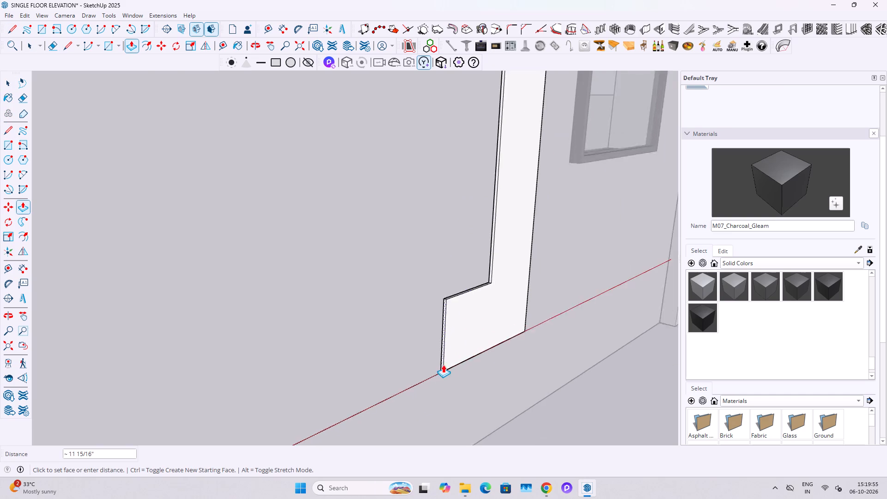
scroll(443, 365, down, 9)
middle_drag(382, 347, 303, 344)
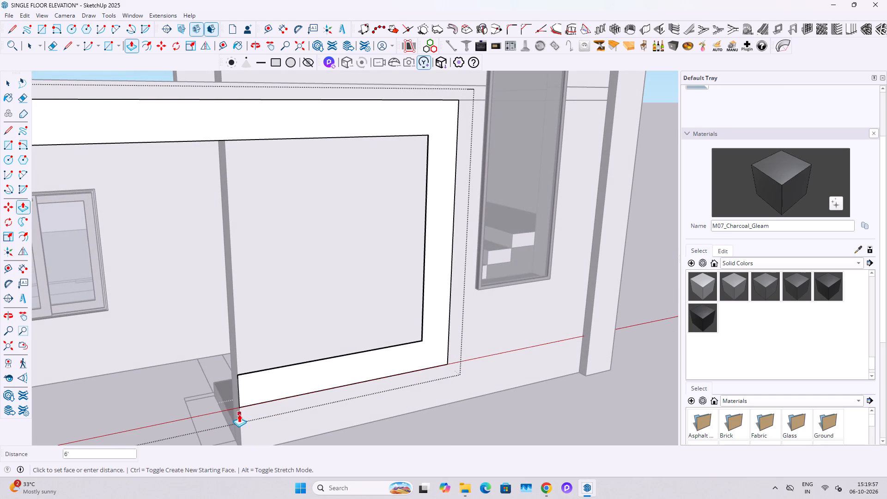
click(239, 414)
key(space)
key(Escape)
Inside the staircase wall group, draw a rectangle on the wall face following the frame's inner corners.
double_click(271, 289)
click(273, 212)
shift+middle_drag(276, 186, 231, 205)
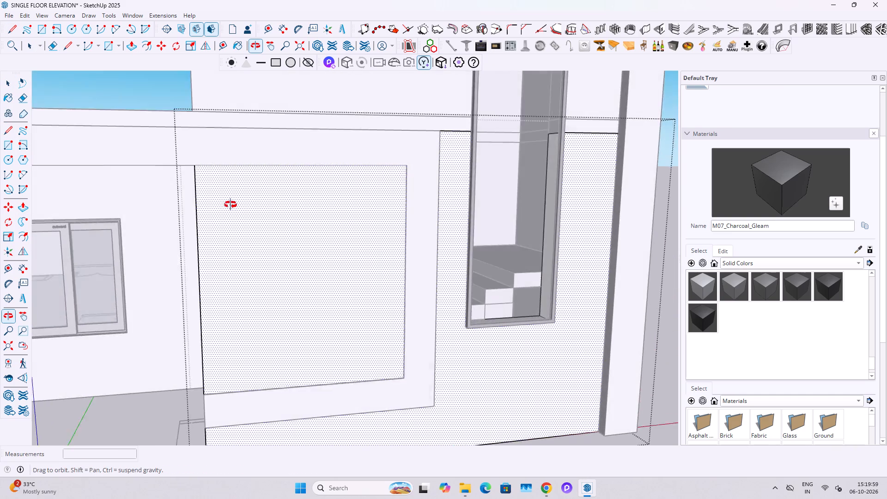
shift+middle_drag(231, 205, 228, 189)
key(r)
shift+middle_drag(268, 203, 308, 260)
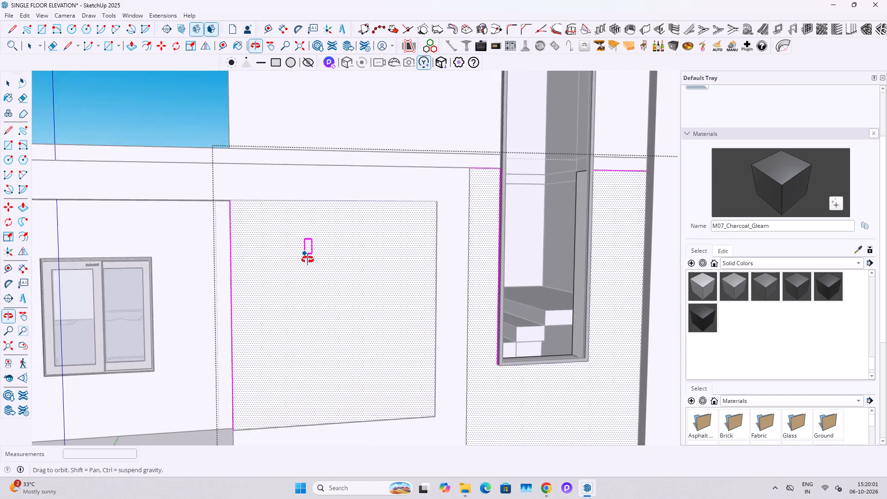
shift+middle_drag(308, 260, 312, 182)
scroll(260, 158, up, 7)
scroll(237, 145, up, 14)
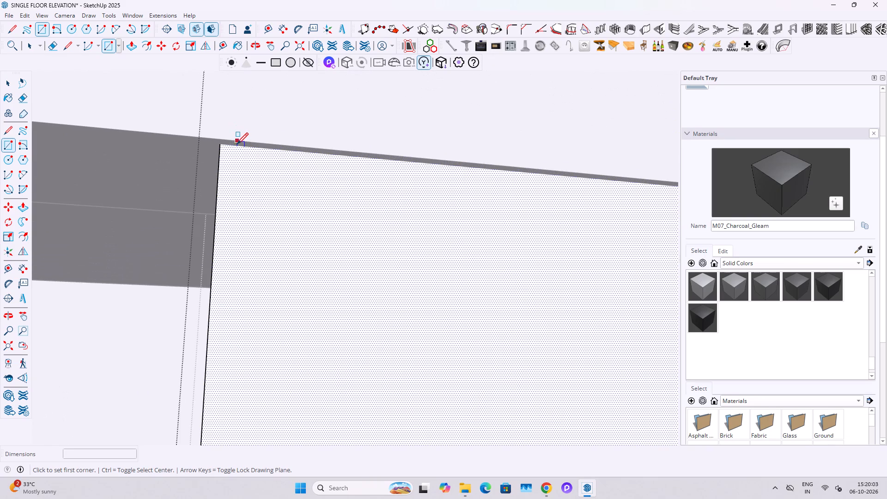
click(221, 146)
scroll(349, 254, down, 16)
shift+middle_drag(437, 348, 411, 261)
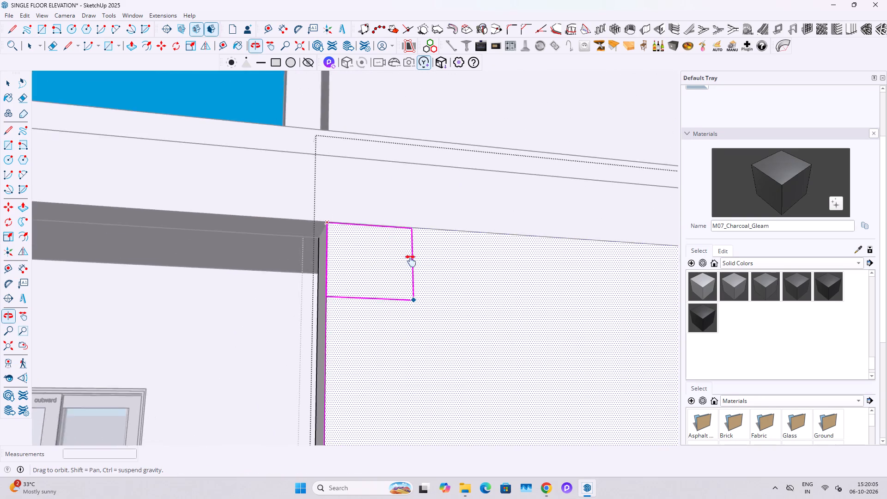
shift+middle_drag(411, 261, 350, 252)
scroll(407, 303, up, 3)
scroll(462, 359, up, 9)
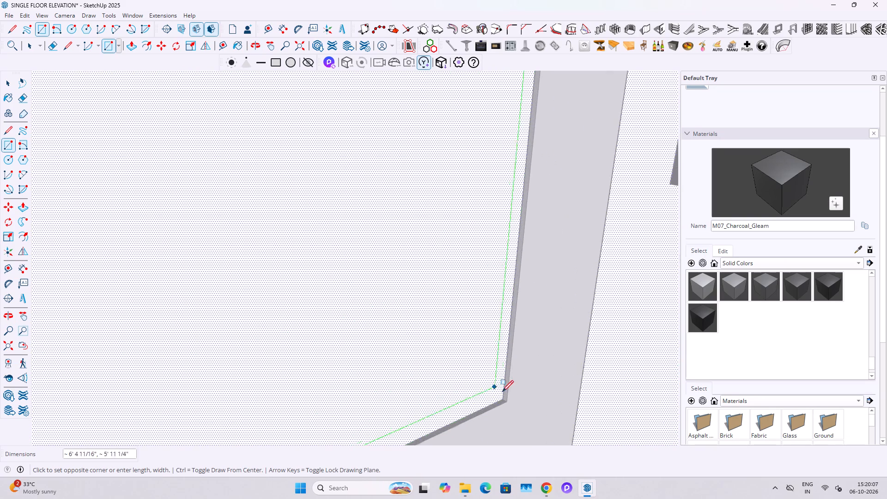
scroll(502, 393, up, 3)
click(503, 398)
key(space)
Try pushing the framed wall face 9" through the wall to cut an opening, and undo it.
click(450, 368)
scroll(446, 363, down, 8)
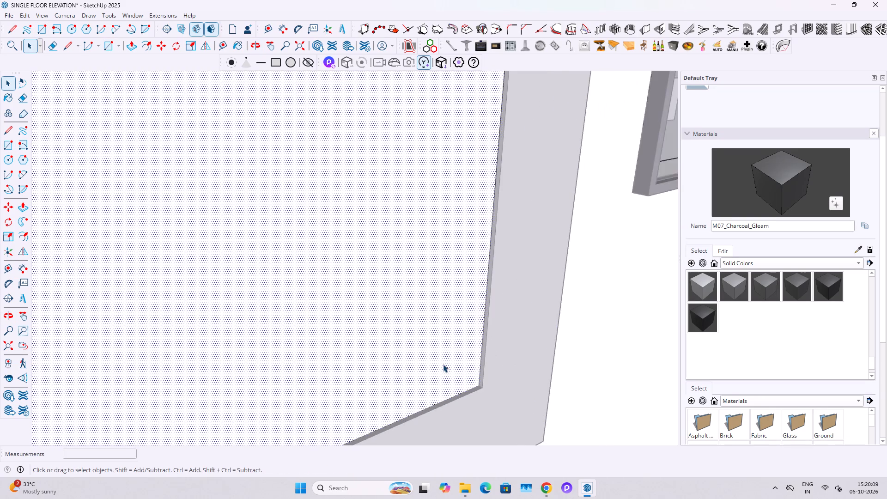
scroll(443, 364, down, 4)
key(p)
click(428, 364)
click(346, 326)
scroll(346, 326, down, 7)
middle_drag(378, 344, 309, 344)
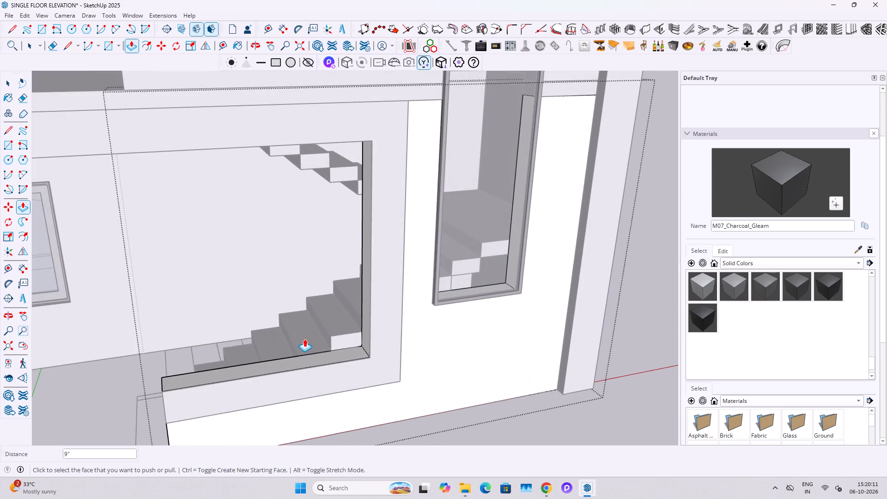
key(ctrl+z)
Copy the framed rectangular face with its edges 20' along the red axis, beside the house.
scroll(300, 330, down, 6)
key(space)
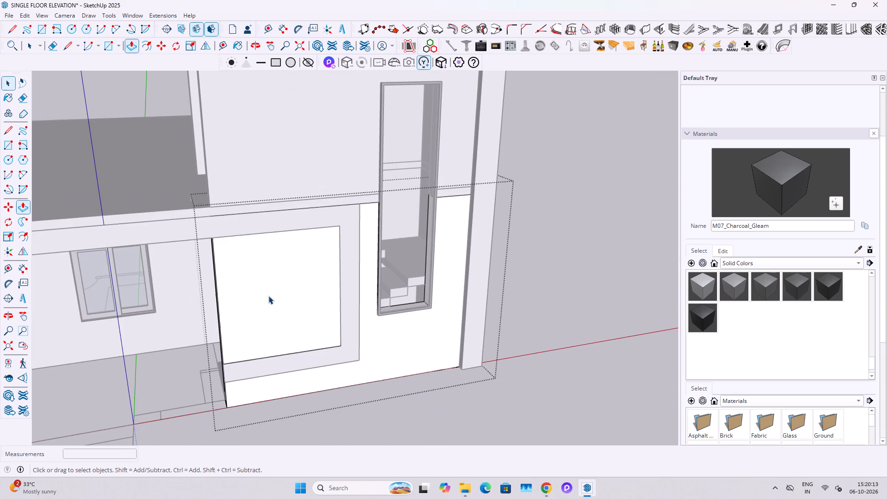
double_click(267, 294)
scroll(267, 294, down, 4)
key(m)
click(265, 401)
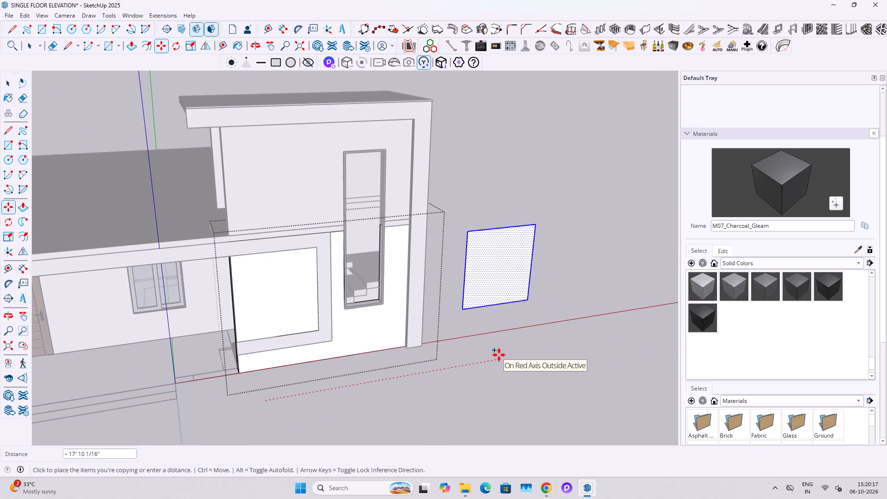
text(20')
key(Return)
key(space)
Push the original framed wall face back through the staircase wall to cut the opening.
click(221, 286)
click(260, 303)
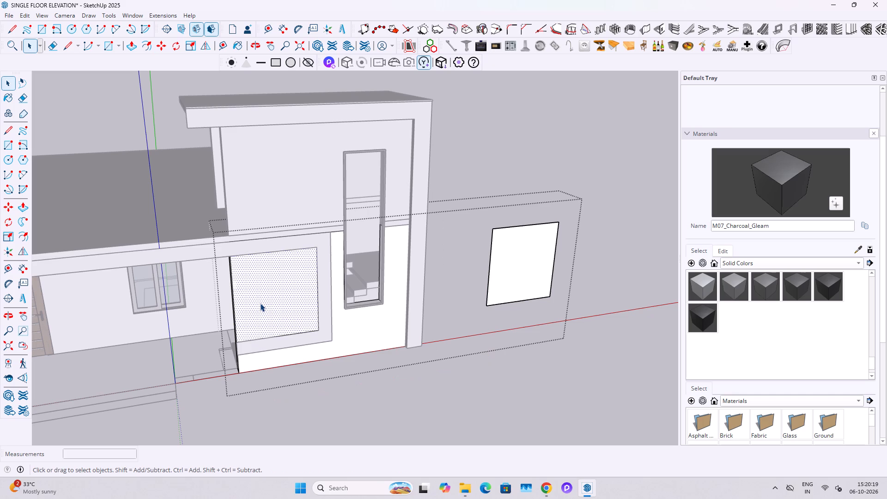
key(p)
click(262, 305)
click(244, 301)
key(Escape)
key(space)
key(Escape)
scroll(322, 317, up, 3)
key(Escape)
key(space)
Check the Pinterest reference elevation, and undo the full-width opening cut in the staircase wall.
click(544, 486)
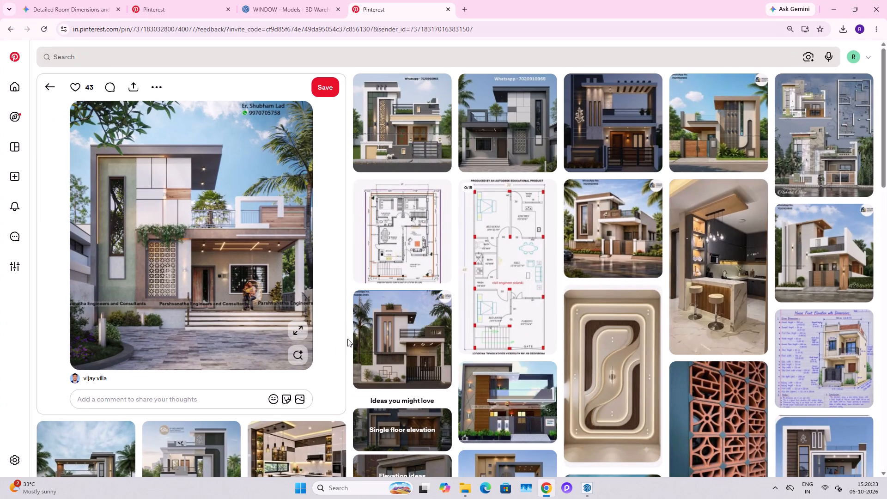
click(834, 9)
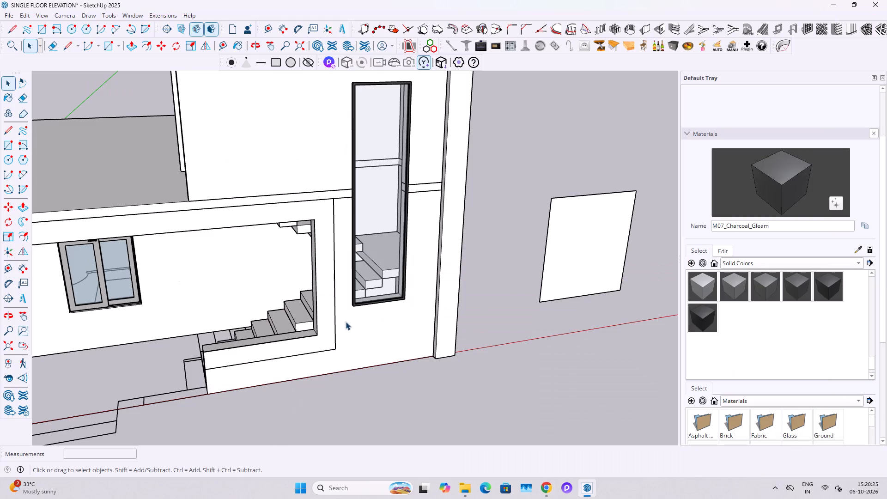
key(ctrl+z)
key(ctrl+z)
Copy the framed rectangle's left vertical edge 1'6" inward along the wall face to split off a narrow strip.
scroll(211, 294, up, 4)
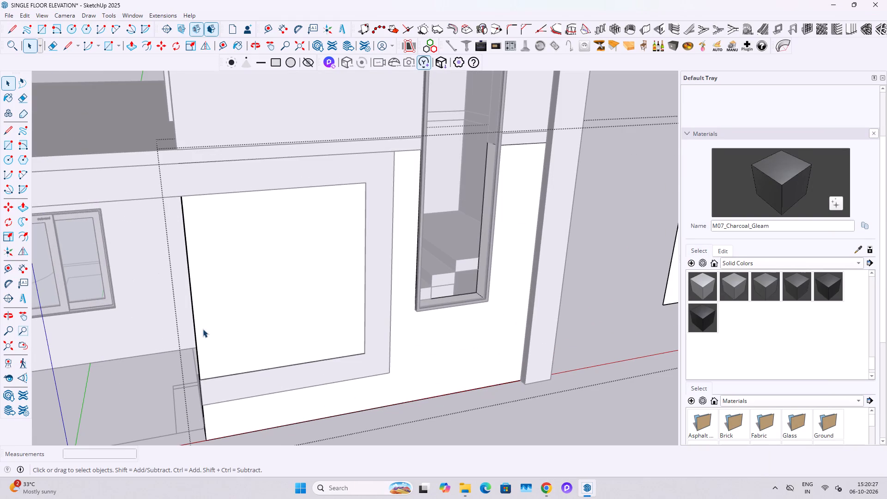
click(195, 316)
scroll(194, 318, up, 3)
click(194, 318)
key(m)
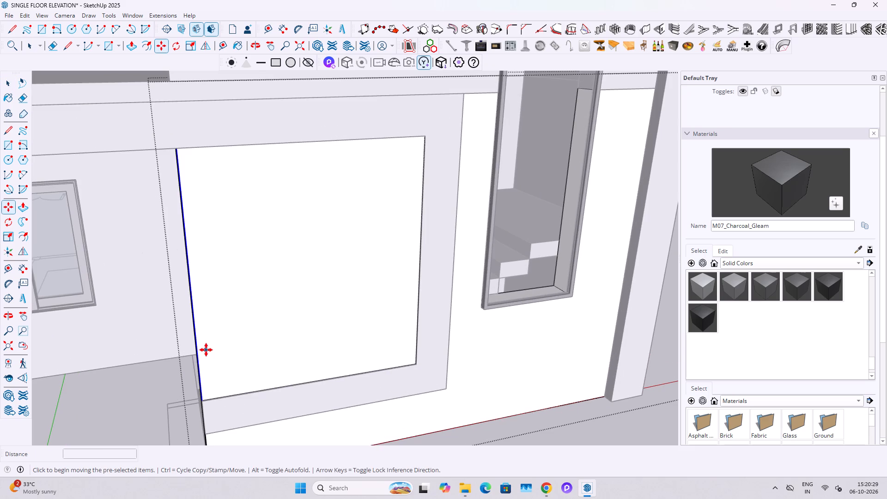
ctrl+click(207, 347)
text(1')
text(6")
key(Return)
key(space)
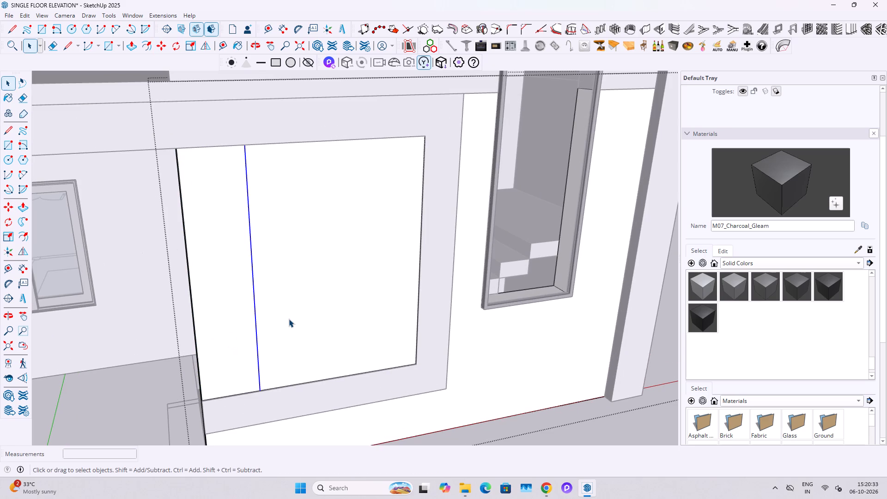
Copy the narrowed framed face with its edges 25' along the red axis, beside the earlier copied face.
click(289, 319)
double_click(289, 319)
key(m)
click(262, 387)
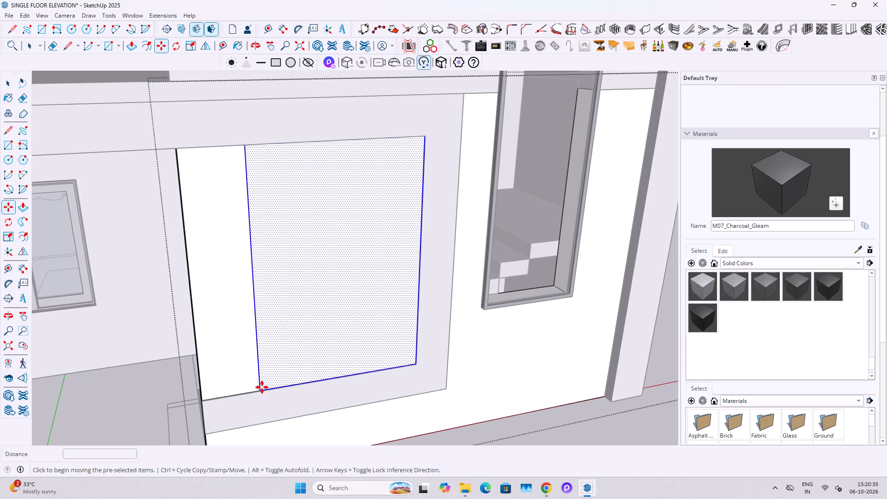
scroll(320, 380, down, 3)
shift+middle_drag(371, 367, 189, 395)
middle_drag(489, 384, 203, 410)
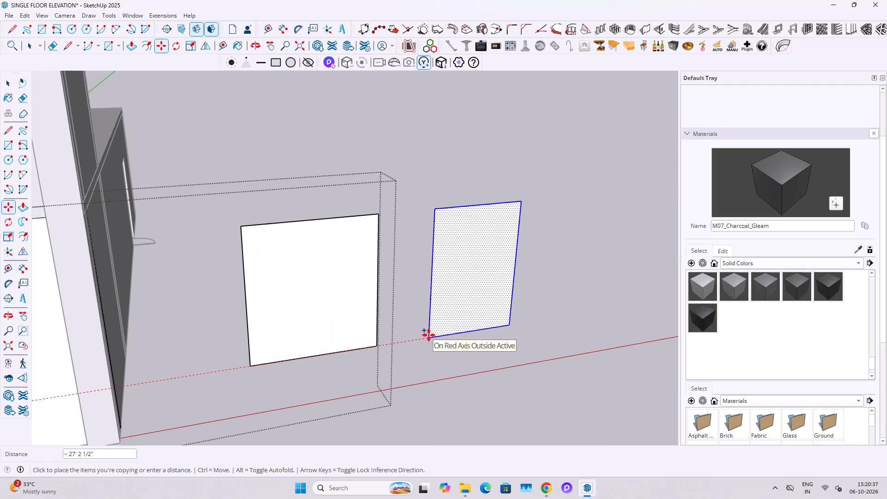
text(25')
key(Return)
key(space)
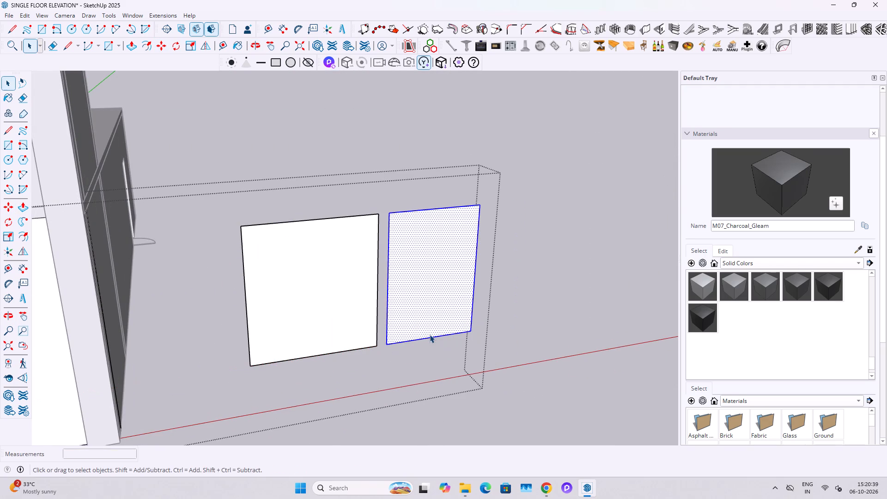
Push the narrowed framed face 9" through the staircase wall to cut the opening, and leave the wall group.
scroll(432, 333, down, 6)
shift+middle_drag(144, 322, 350, 311)
click(322, 337)
key(o)
click(322, 337)
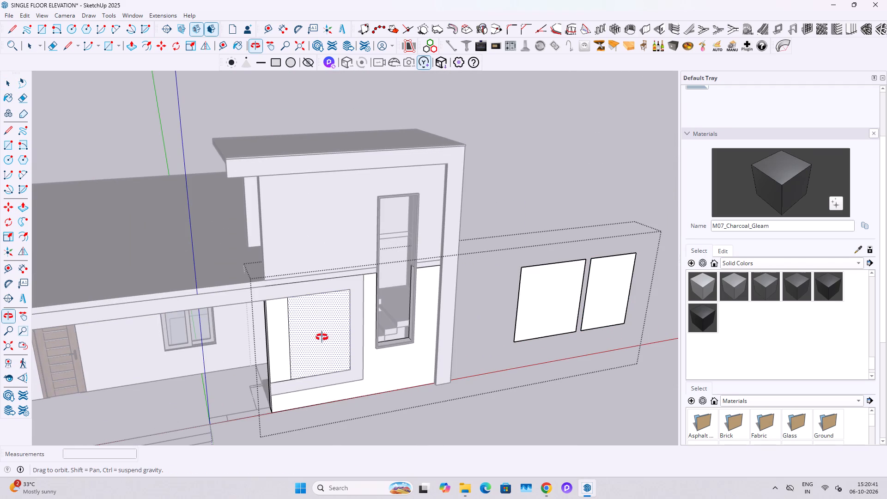
key(space)
key(p)
click(329, 342)
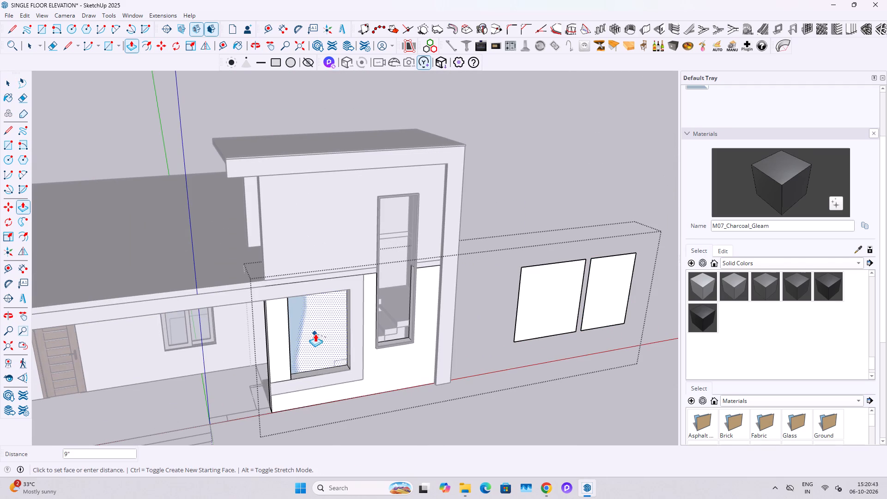
click(315, 334)
key(space)
key(Escape)
key(Escape)
Switch to 3D Warehouse in the browser and search the models for "cnc".
click(550, 489)
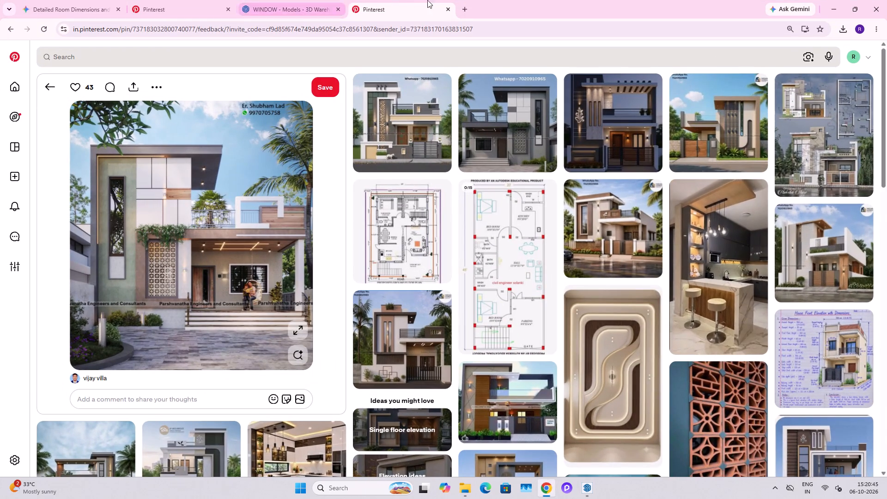
click(266, 2)
click(383, 40)
click(334, 64)
drag(350, 58, 278, 73)
text(cn)
key(c)
key(Return)
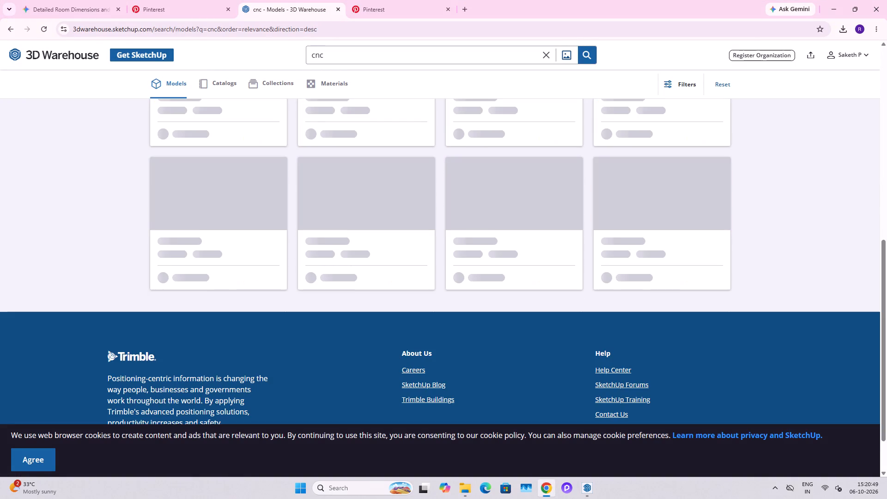
Browse the cnc search results, including the star-pattern panel's model page, for a jali pattern suited to the screen opening.
scroll(394, 233, up, 5)
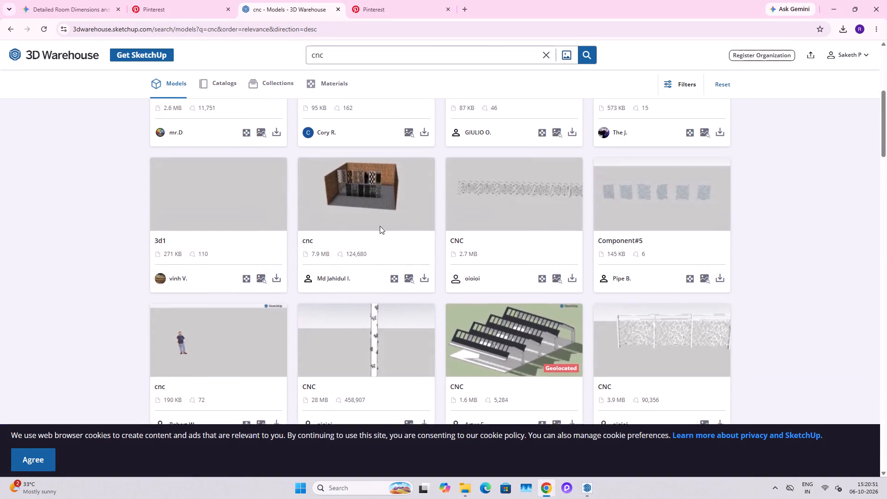
scroll(380, 226, up, 10)
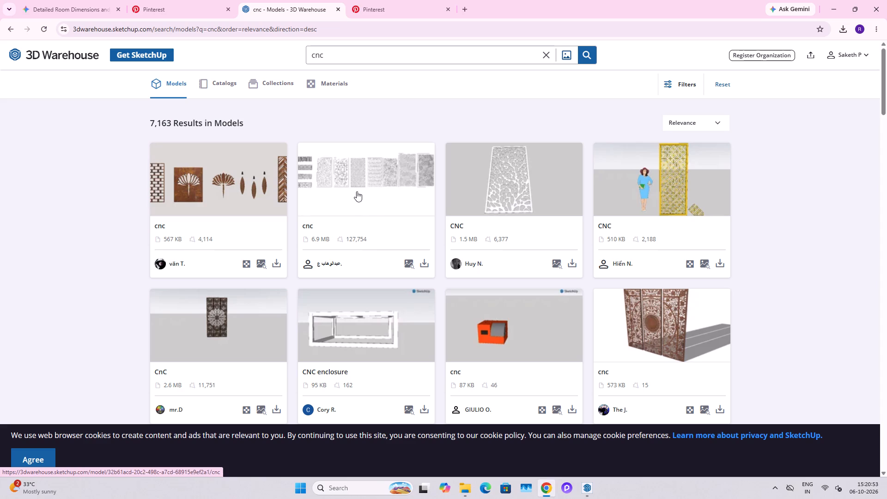
scroll(356, 189, down, 11)
scroll(380, 222, down, 3)
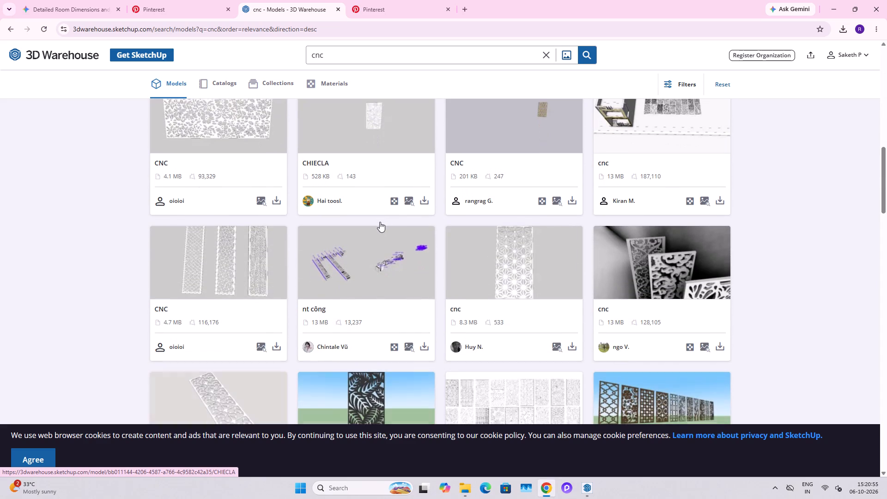
click(515, 264)
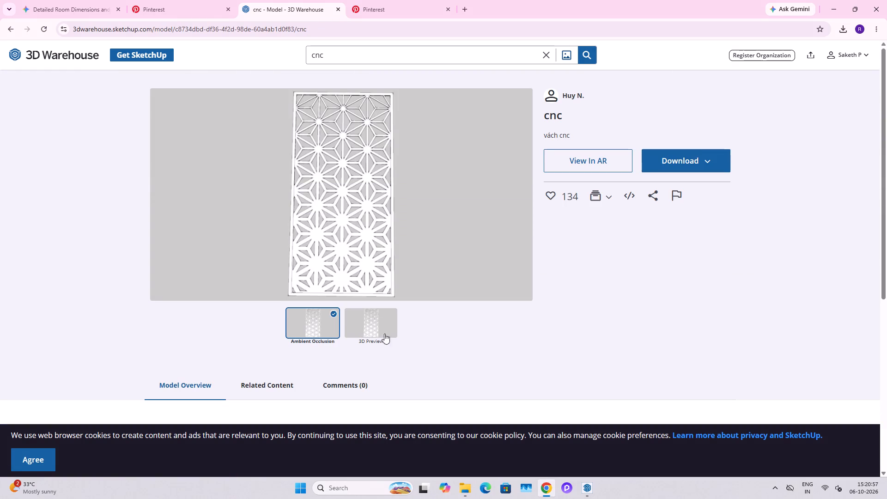
scroll(375, 274, down, 4)
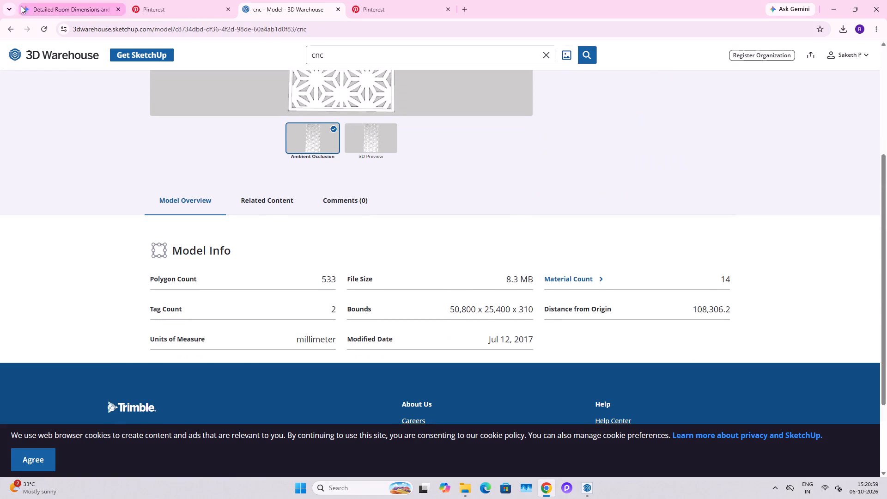
click(6, 27)
scroll(352, 246, up, 1)
scroll(352, 247, down, 7)
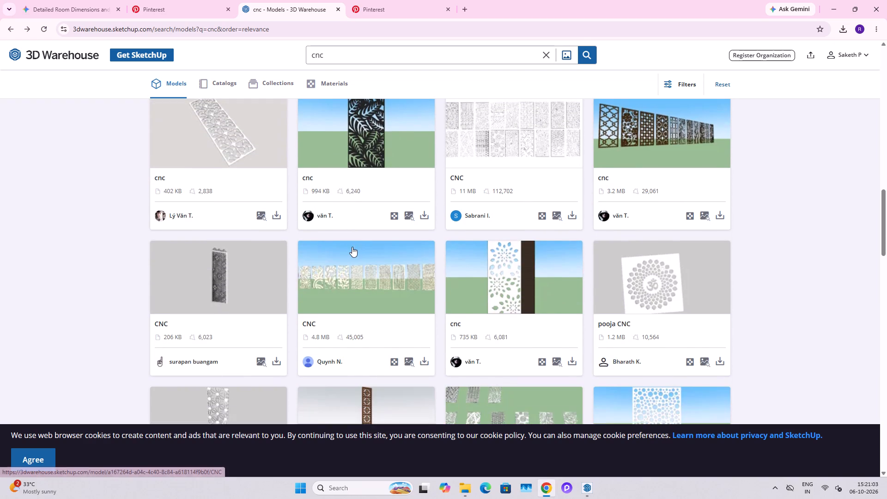
scroll(352, 247, down, 5)
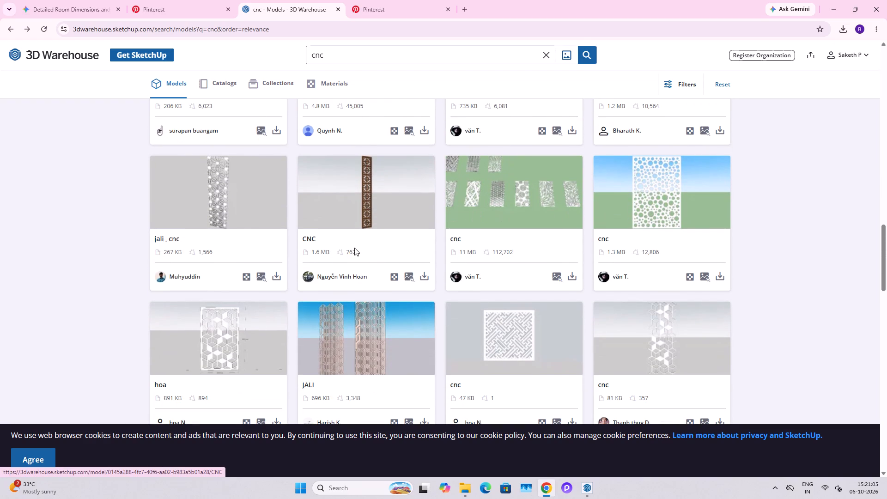
Download the white circle-perforated cnc panel model as a SketchUp 2025 file to Downloads, getting past the download-limit video.
click(720, 272)
click(723, 295)
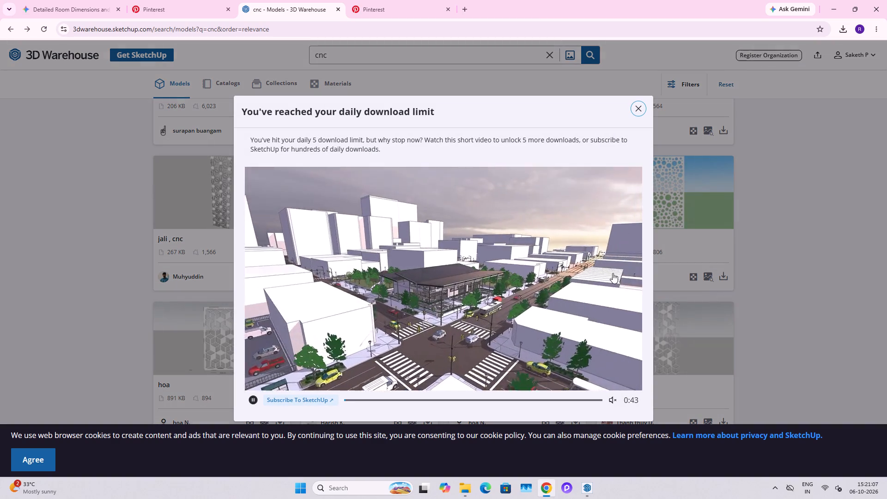
scroll(560, 301, down, 5)
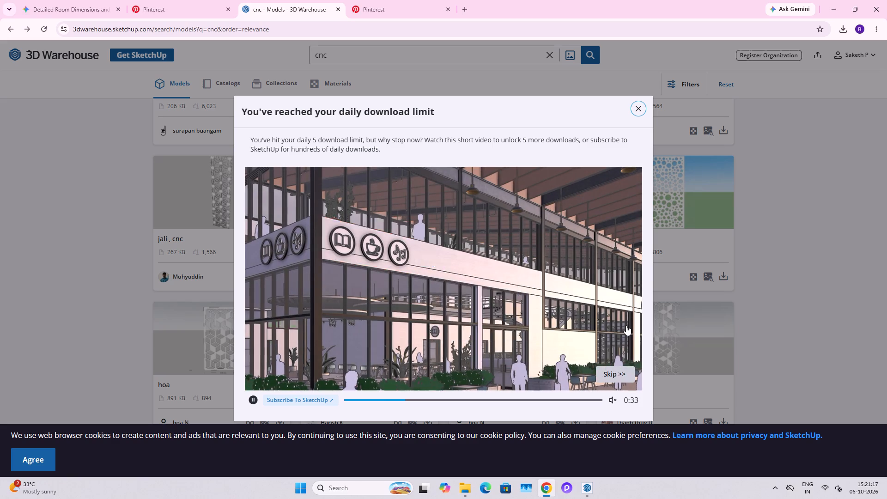
click(616, 378)
click(451, 334)
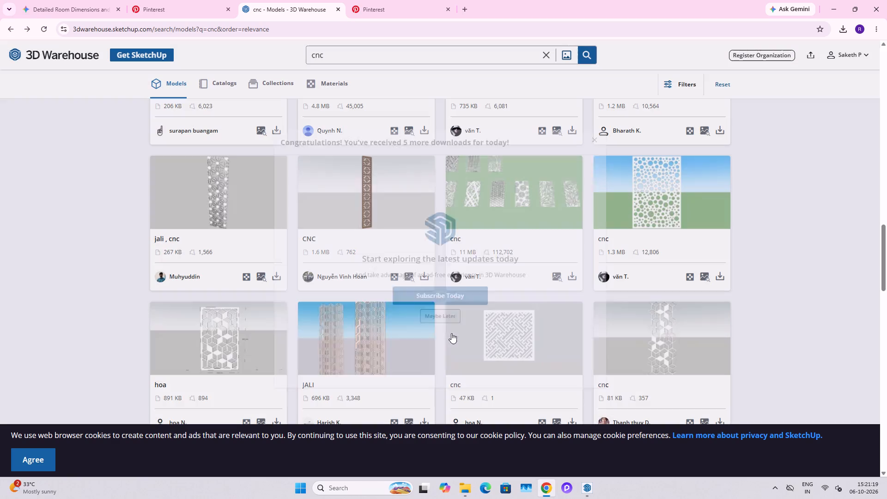
click(718, 280)
click(737, 298)
scroll(410, 308, up, 2)
click(351, 232)
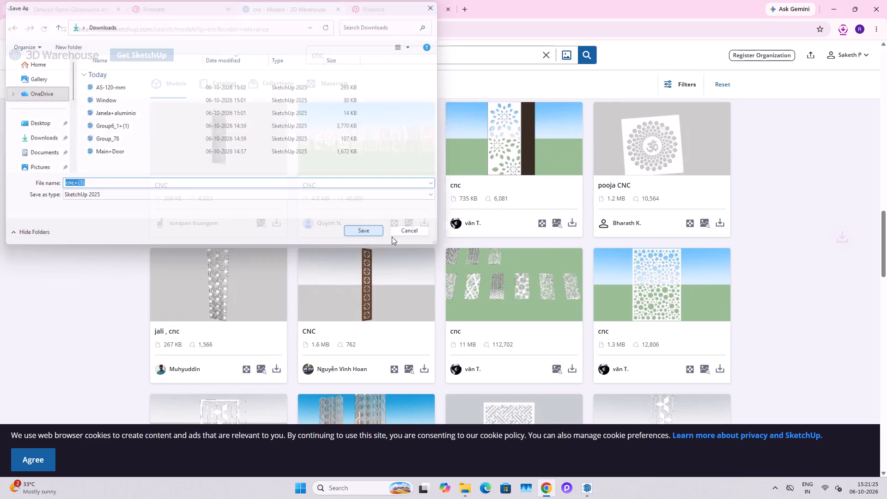
Download the square cnc panel with the diagonal maze pattern as a SketchUp file.
scroll(468, 244, up, 4)
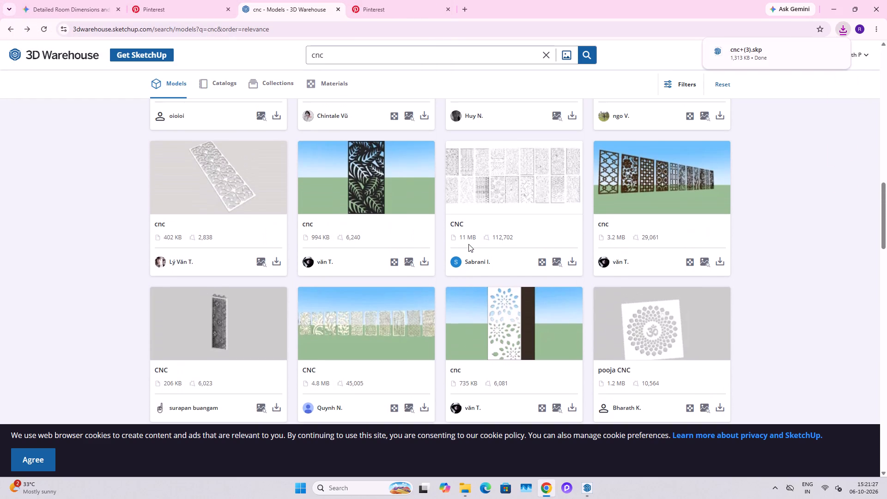
scroll(468, 244, down, 9)
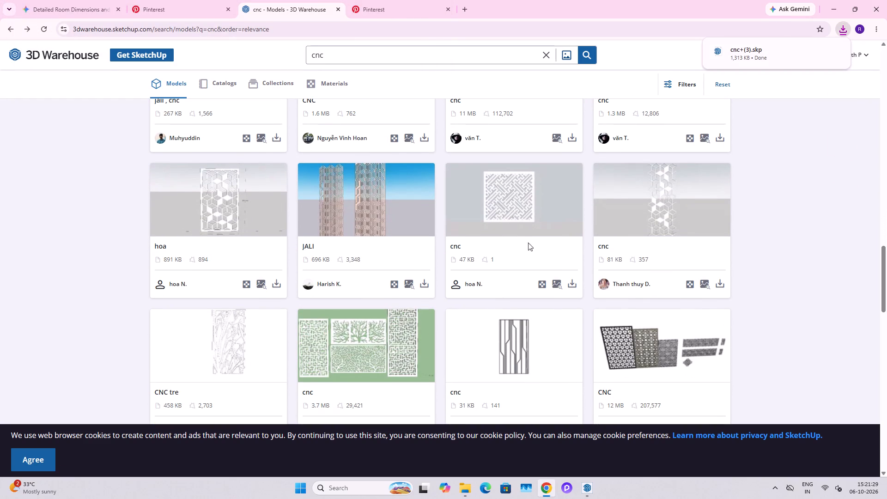
click(570, 279)
click(580, 304)
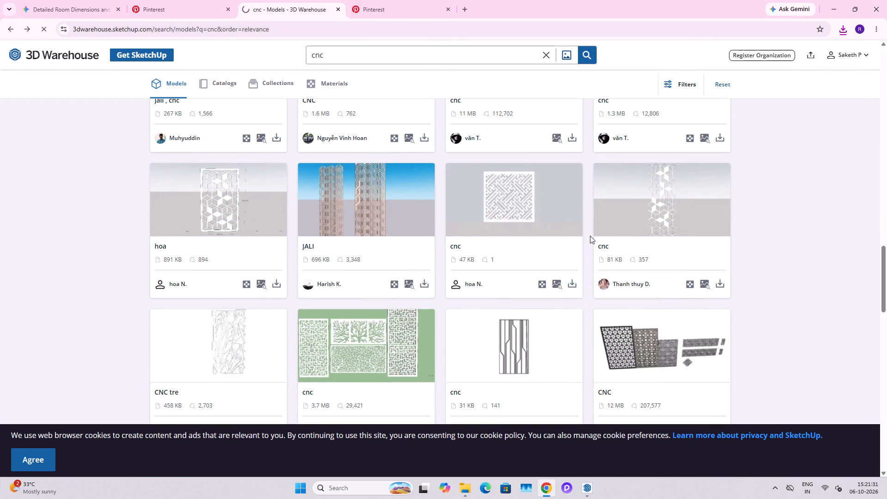
click(355, 232)
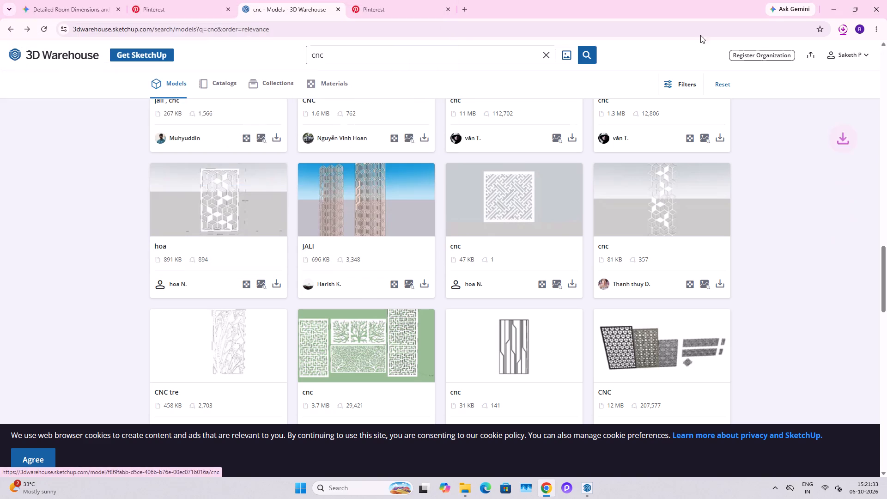
Examine the two copied faces beside the house in SketchUp and the perforated screen in the Pinterest reference.
click(828, 1)
middle_drag(477, 275, 432, 268)
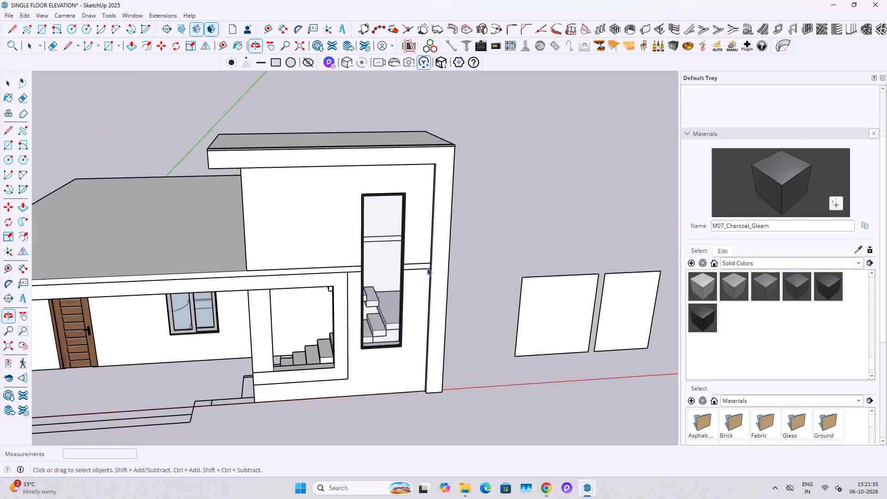
scroll(371, 302, up, 4)
scroll(385, 320, down, 4)
shift+middle_drag(513, 317, 370, 313)
scroll(463, 323, up, 3)
double_click(503, 322)
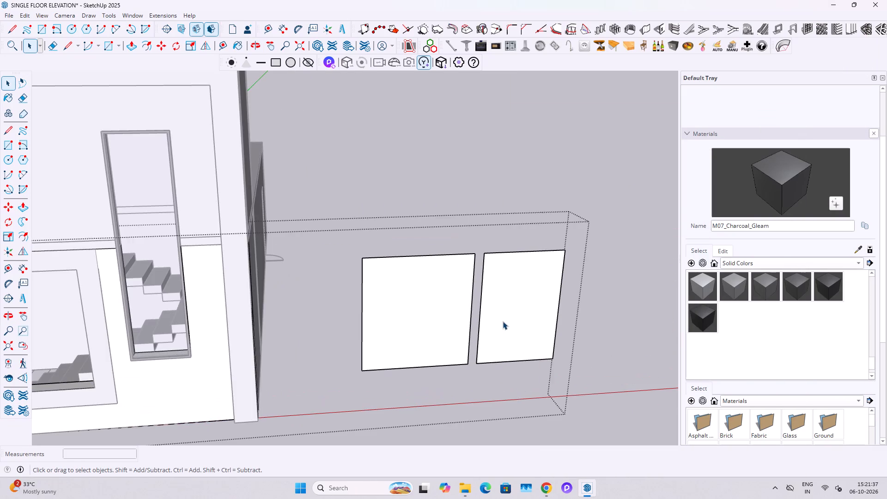
key(Escape)
key(Escape)
key(Escape)
click(545, 491)
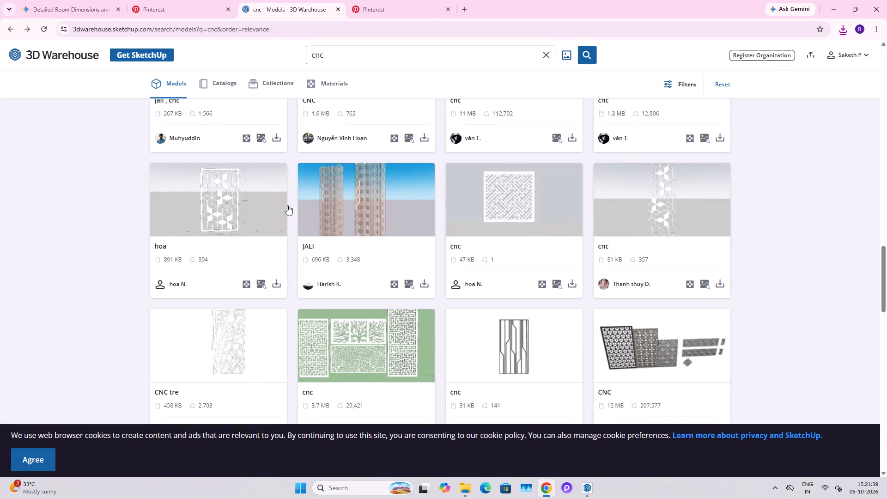
click(406, 0)
scroll(395, 8, up, 1)
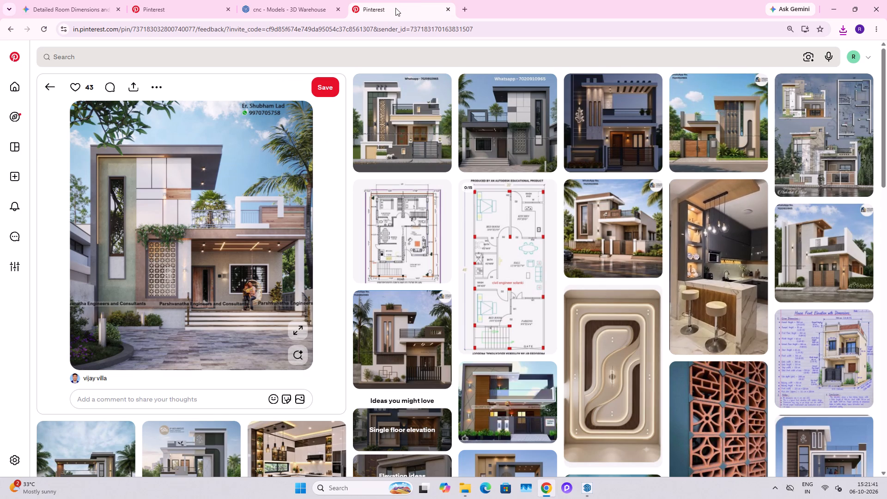
click(830, 6)
Delete the larger copied rectangle beside the house from inside the wall group.
scroll(428, 281, up, 1)
triple_click(458, 316)
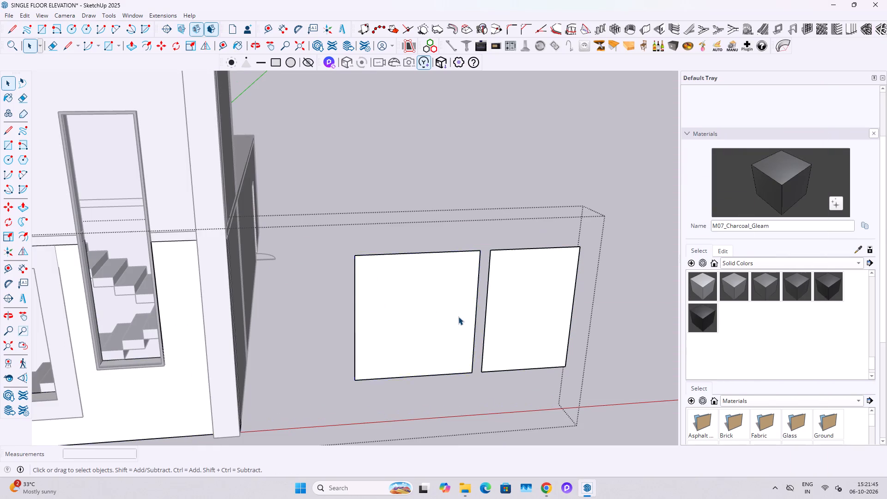
double_click(458, 316)
key(Delete)
key(Escape)
Copy the remaining rectangular face out of the wall group and paste it outside the group over the original's position.
click(516, 311)
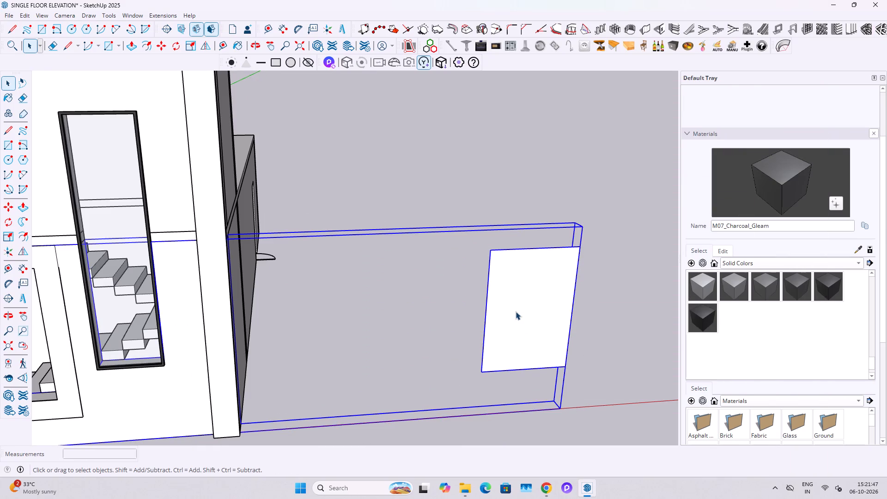
triple_click(516, 311)
double_click(516, 311)
key(ctrl+c)
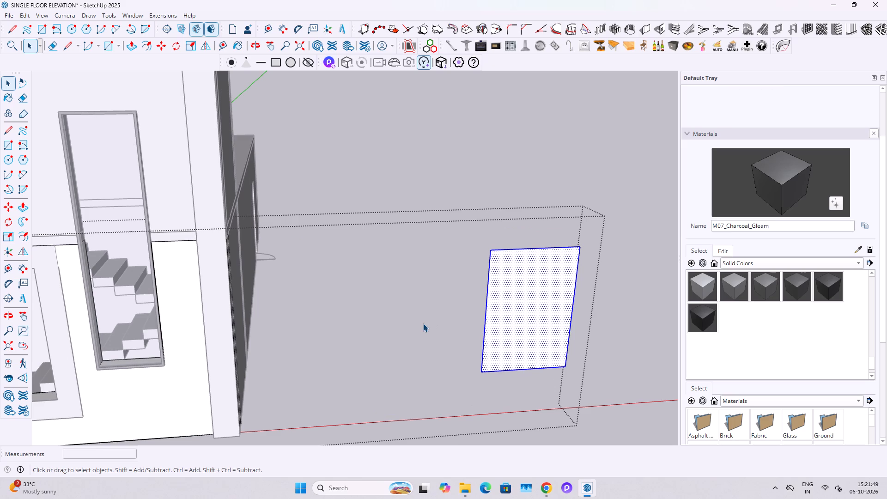
key(Escape)
key(ctrl+v)
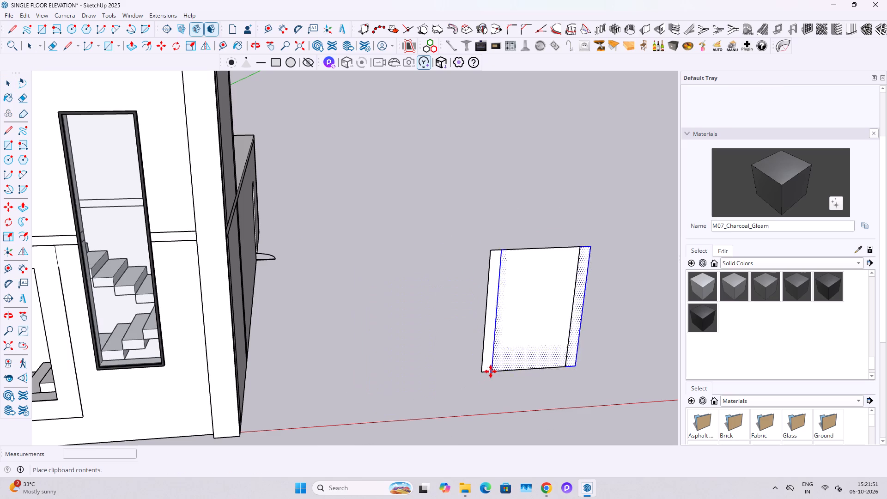
click(484, 371)
key(space)
Delete the original rectangle inside the wall group, hiding the pasted copy beforehand and unhiding it once done.
right_click(494, 312)
click(514, 344)
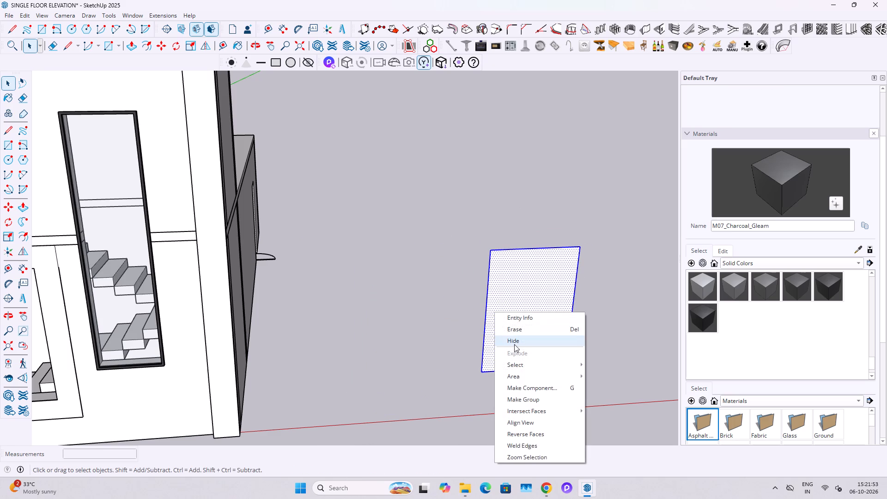
click(515, 310)
double_click(515, 310)
drag(590, 233, 427, 390)
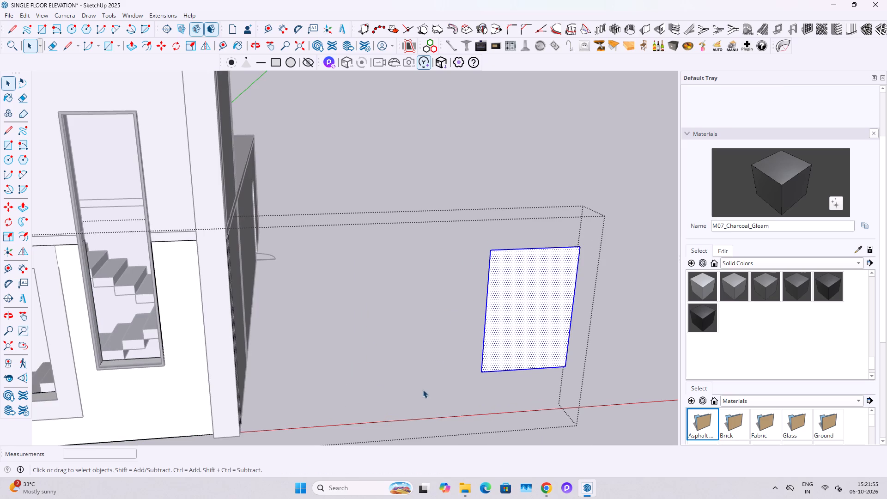
key(Delete)
key(Escape)
key(Escape)
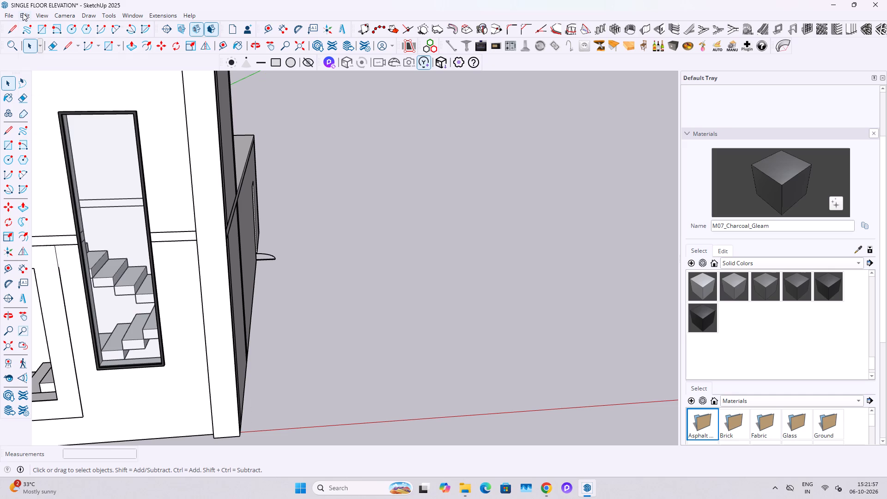
click(23, 13)
click(44, 168)
click(179, 179)
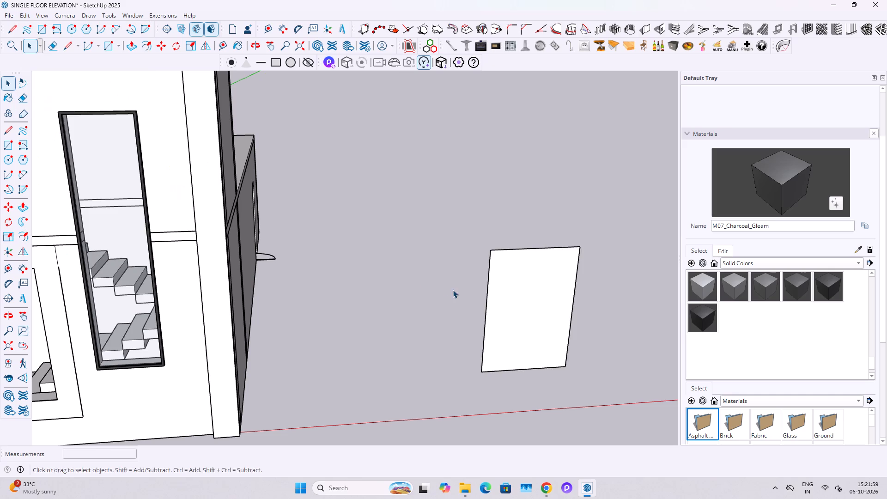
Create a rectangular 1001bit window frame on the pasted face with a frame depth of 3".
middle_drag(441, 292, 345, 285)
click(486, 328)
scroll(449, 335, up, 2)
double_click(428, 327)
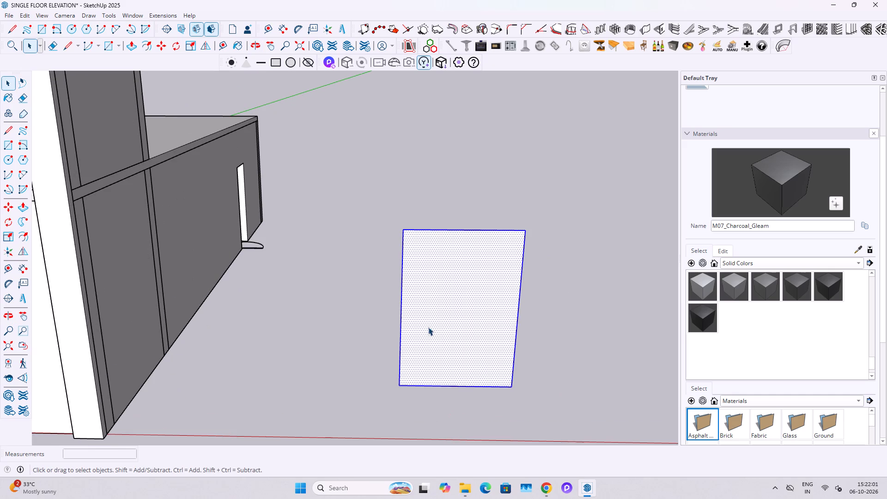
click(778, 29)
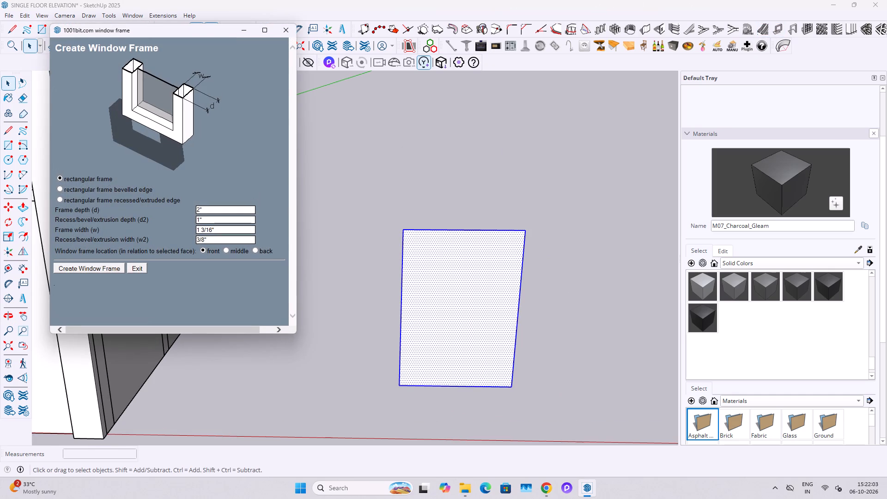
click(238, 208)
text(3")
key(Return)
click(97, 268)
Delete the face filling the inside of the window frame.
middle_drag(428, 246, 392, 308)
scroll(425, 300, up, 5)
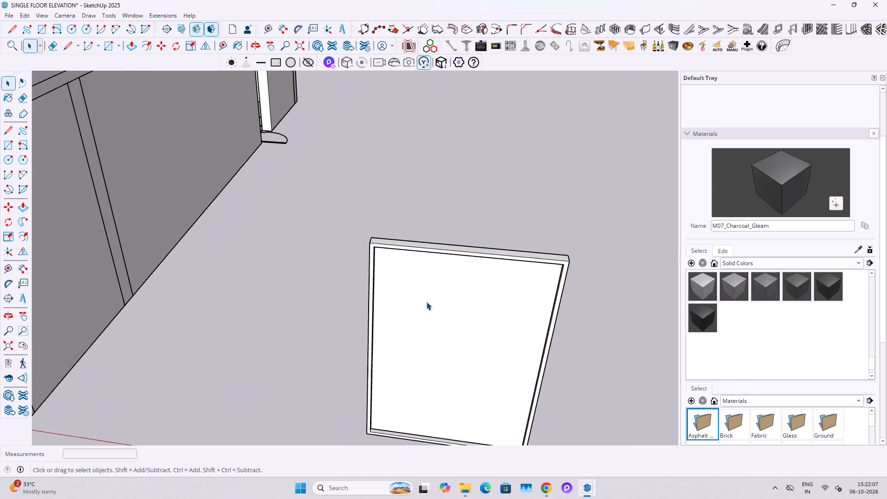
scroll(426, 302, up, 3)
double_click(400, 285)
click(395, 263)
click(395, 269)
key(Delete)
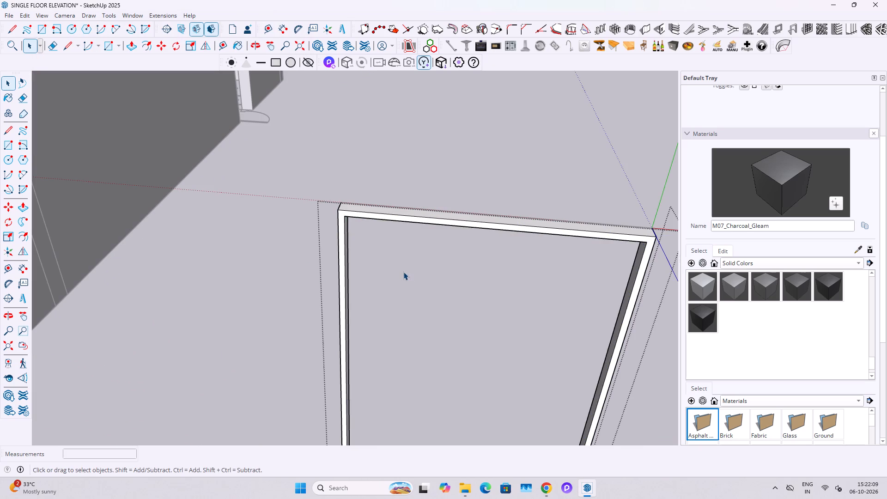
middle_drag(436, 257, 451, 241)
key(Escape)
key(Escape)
Measure the frame's member width near its lower corner with the Tape Measure.
scroll(357, 163, down, 4)
middle_drag(461, 235, 486, 219)
scroll(464, 286, up, 8)
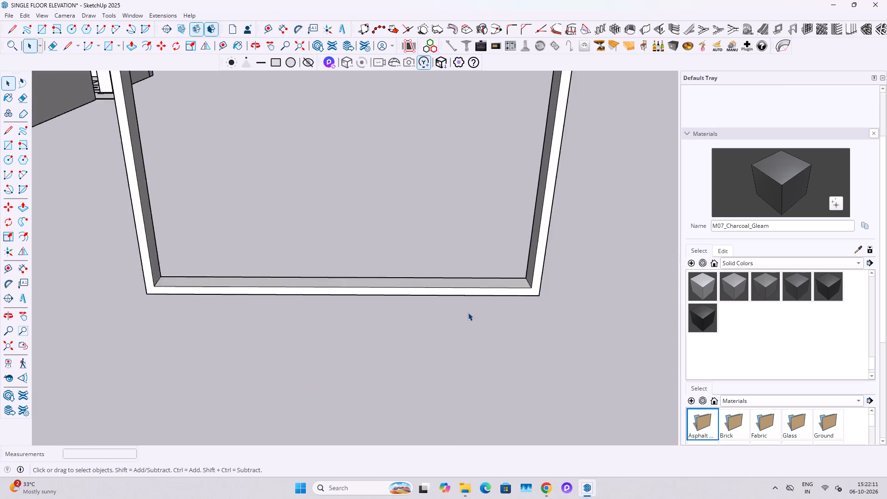
scroll(468, 312, up, 6)
shift+middle_drag(492, 284, 396, 359)
scroll(406, 347, down, 4)
key(t)
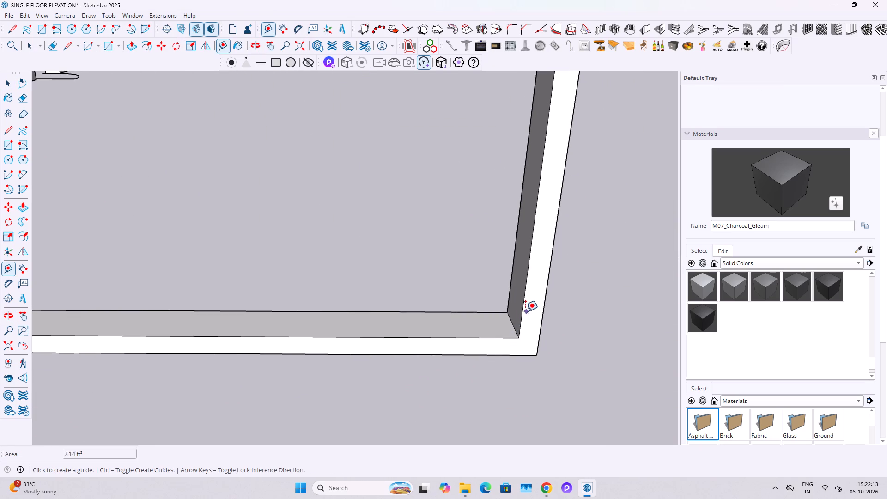
drag(520, 311, 524, 310)
middle_drag(508, 329, 529, 337)
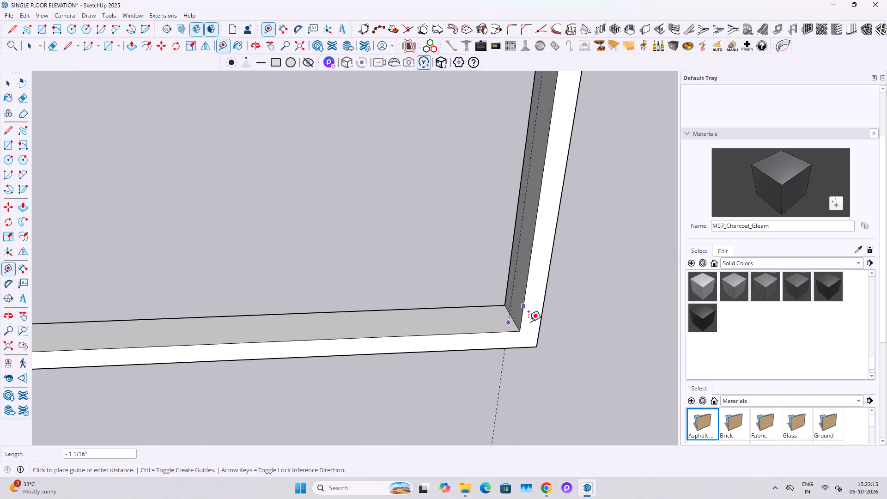
key(t)
click(530, 273)
key(space)
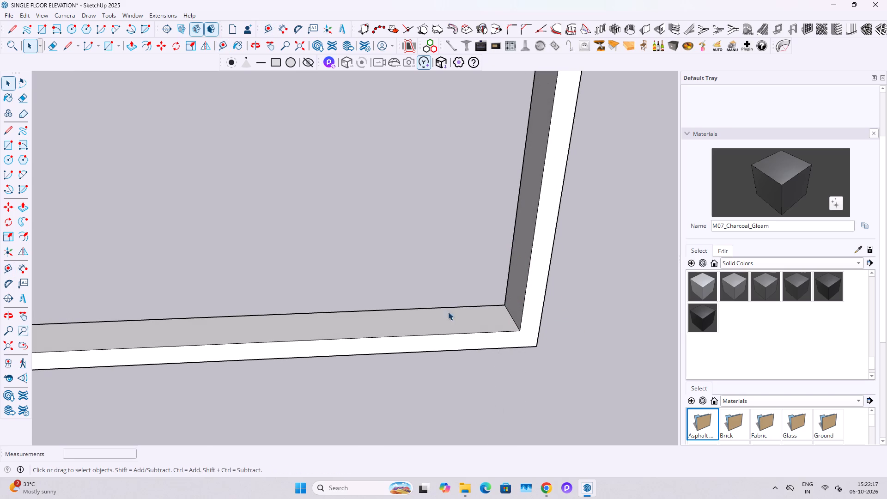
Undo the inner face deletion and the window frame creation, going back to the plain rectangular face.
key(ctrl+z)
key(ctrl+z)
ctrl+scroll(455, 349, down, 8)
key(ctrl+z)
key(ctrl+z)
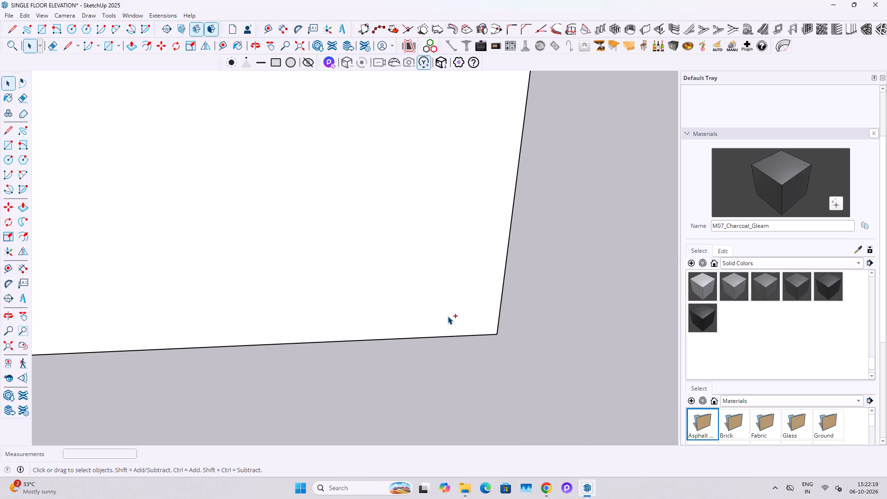
Create a rectangular window frame on the face with frame width 3" and frame depth 1", located at the front.
triple_click(441, 296)
click(782, 29)
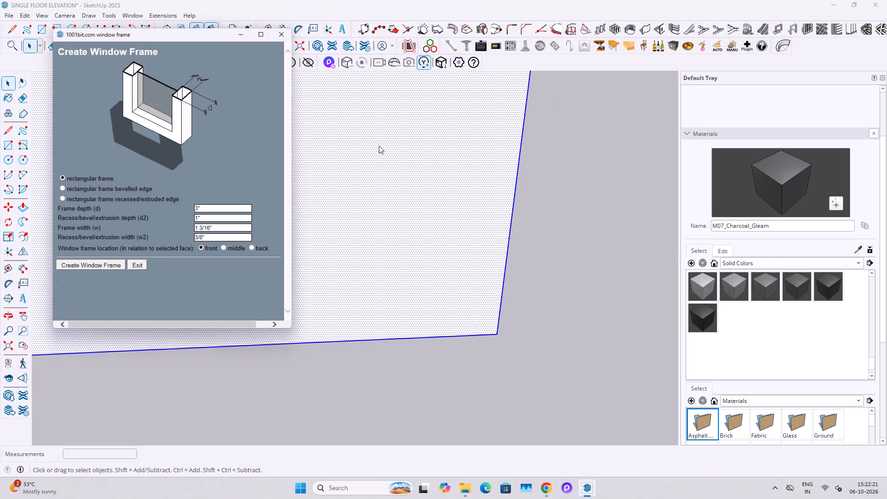
click(231, 228)
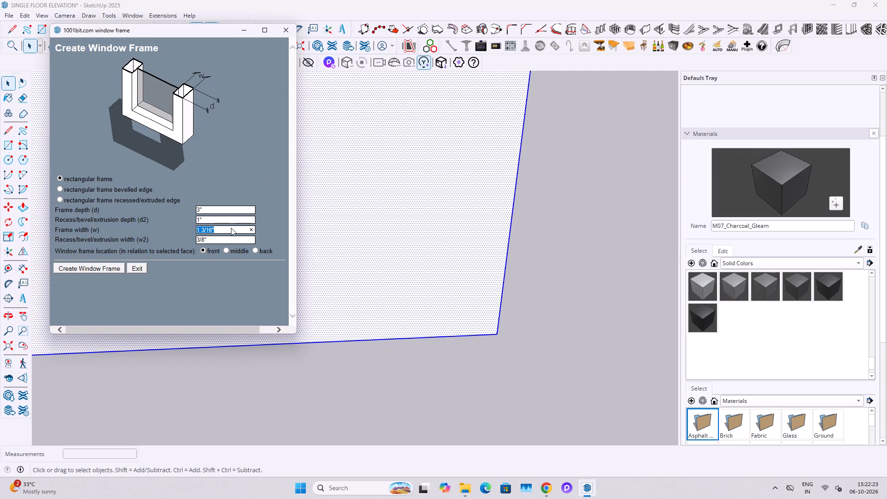
key(4)
key(BackSpace)
text(3")
click(218, 210)
text(1")
key(Return)
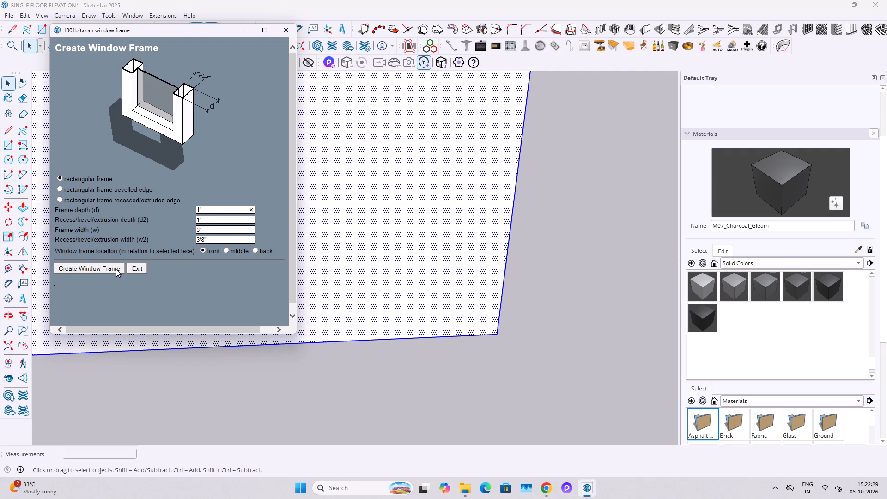
click(116, 269)
Delete the face filling the inside of the new 3" wide frame.
scroll(361, 317, down, 12)
click(320, 249)
click(317, 242)
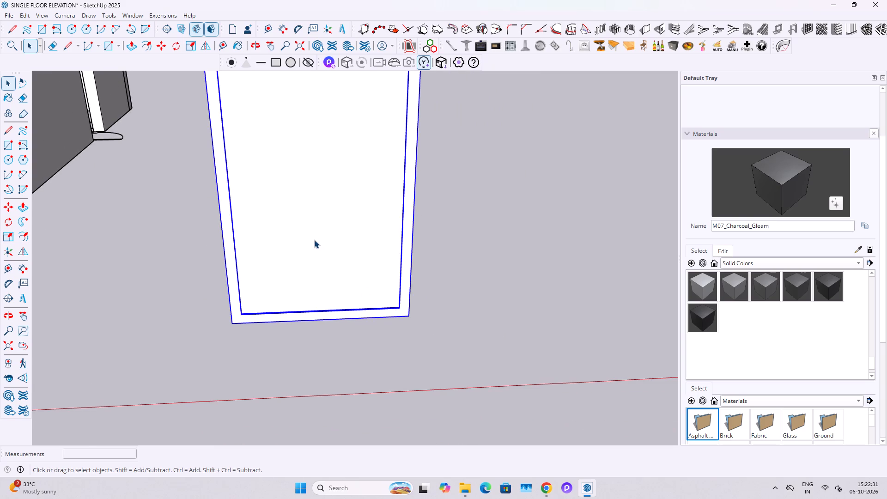
click(314, 240)
triple_click(313, 242)
key(Delete)
scroll(306, 306, down, 8)
key(Escape)
key(Escape)
Bring the downloaded cnc+chữ+vạn.skp panel from Chrome's recent downloads into the SketchUp model near the frame.
click(546, 486)
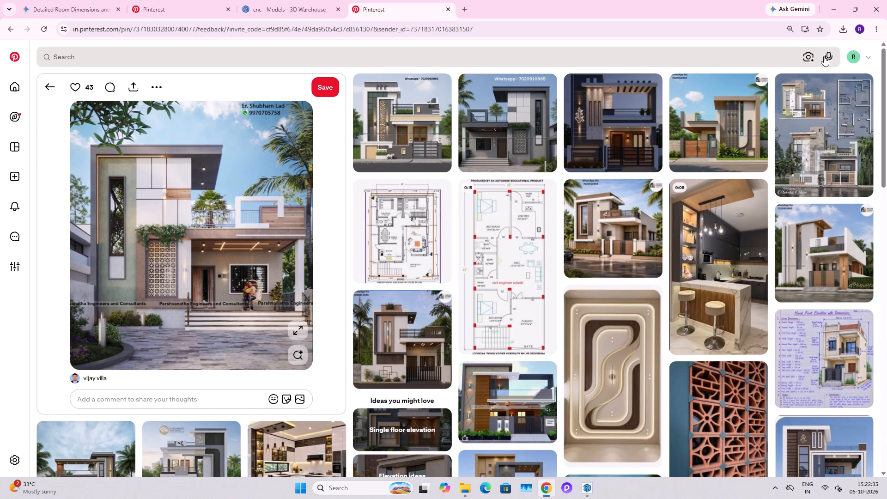
click(839, 30)
drag(756, 77, 584, 493)
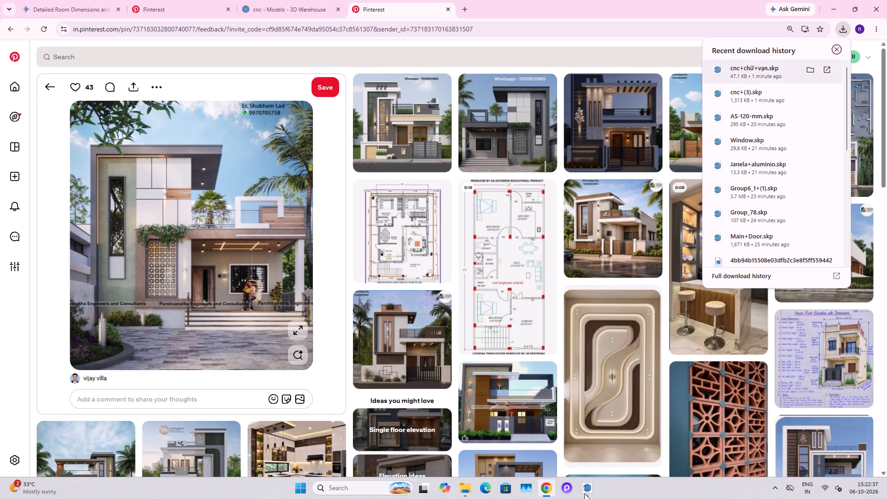
drag(584, 493, 281, 322)
Move the CNC panel by its lower corner onto the matching inner lower corner of the frame.
scroll(306, 316, up, 6)
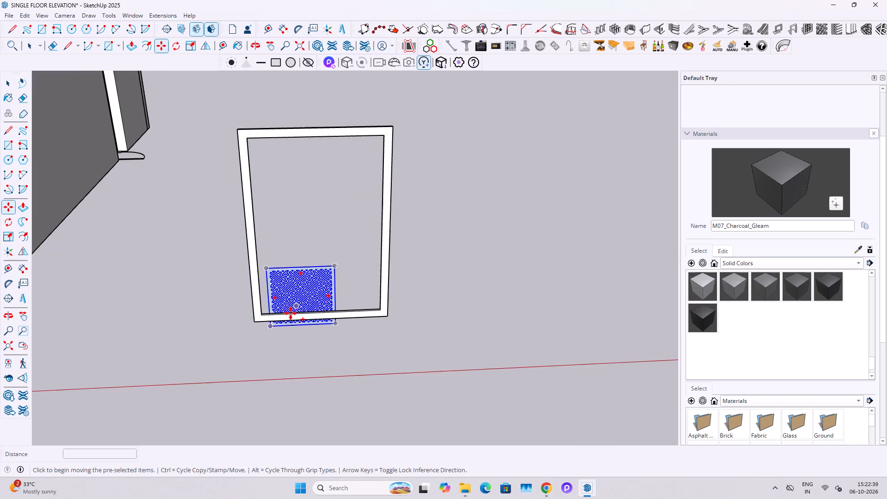
scroll(291, 313, up, 8)
click(264, 336)
scroll(228, 287, up, 8)
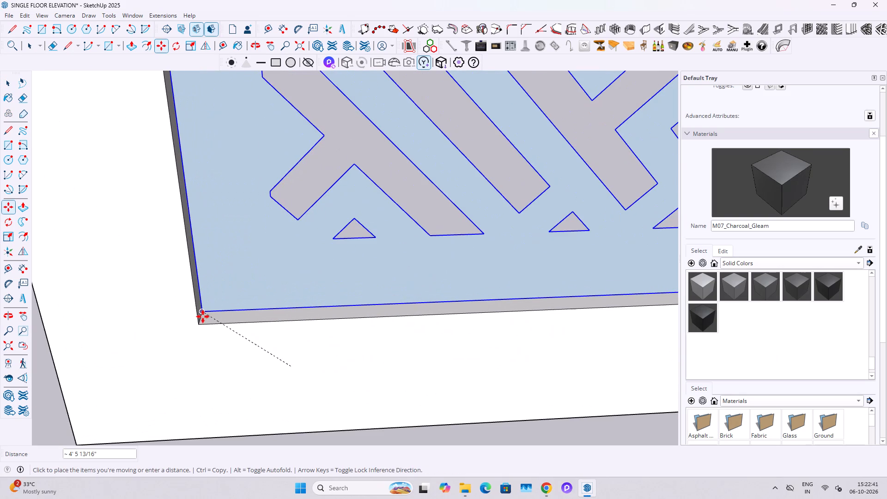
click(203, 316)
key(space)
scroll(216, 352, down, 12)
key(space)
Flip the CNC panel front to back about the plane parallel to its face.
right_click(396, 266)
right_click(396, 266)
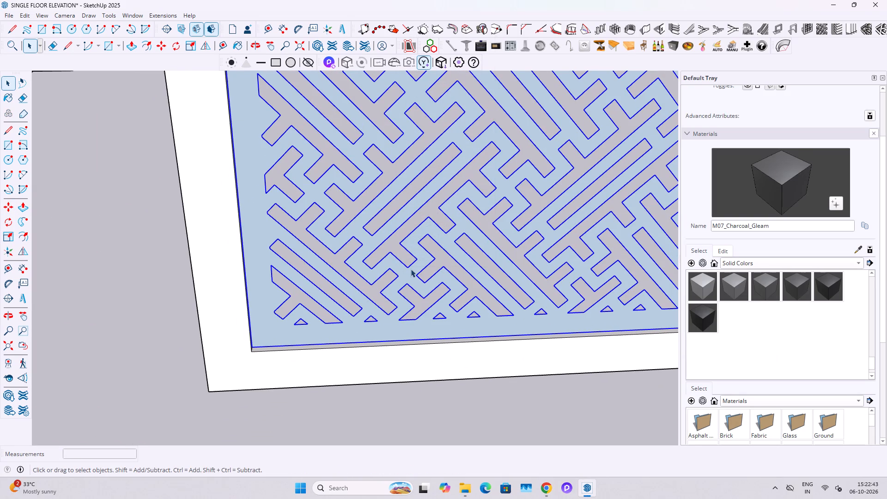
click(26, 253)
scroll(364, 256, down, 2)
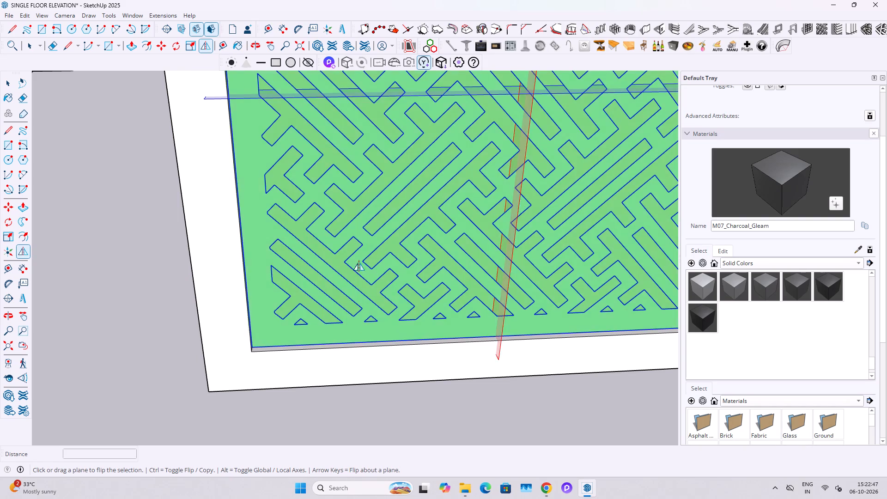
scroll(359, 263, down, 6)
click(399, 246)
key(space)
click(453, 379)
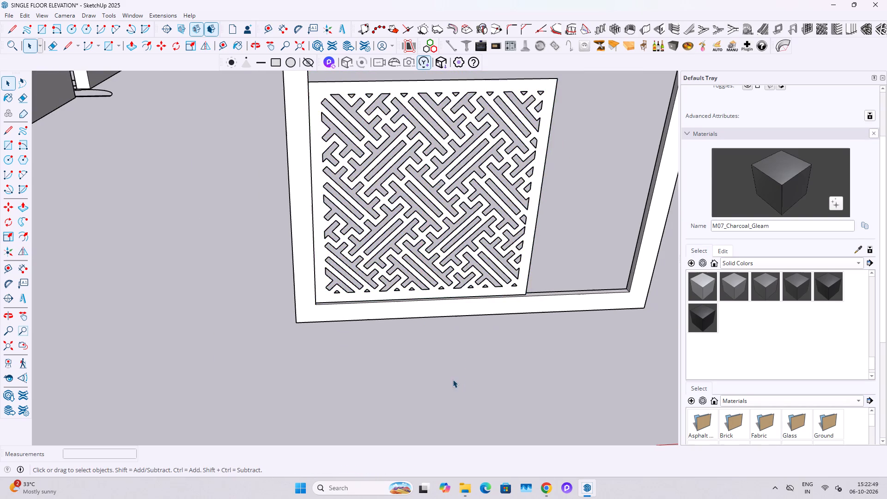
Scale the panel's geometry uniformly by about 1.5 from inside its component, so it spans the frame's inner width.
scroll(439, 220, down, 6)
shift+middle_drag(459, 194, 420, 297)
scroll(423, 312, up, 4)
key(s)
middle_drag(442, 292, 436, 337)
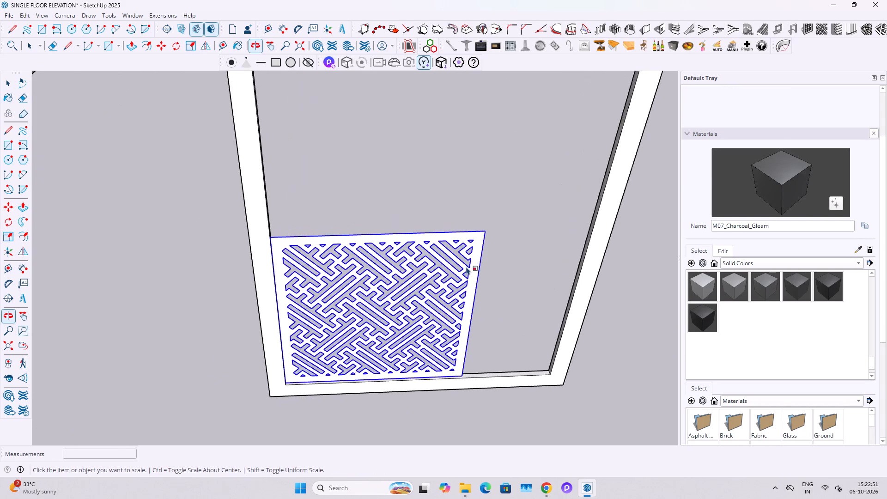
scroll(467, 250, up, 7)
middle_drag(481, 236, 469, 323)
key(space)
double_click(382, 236)
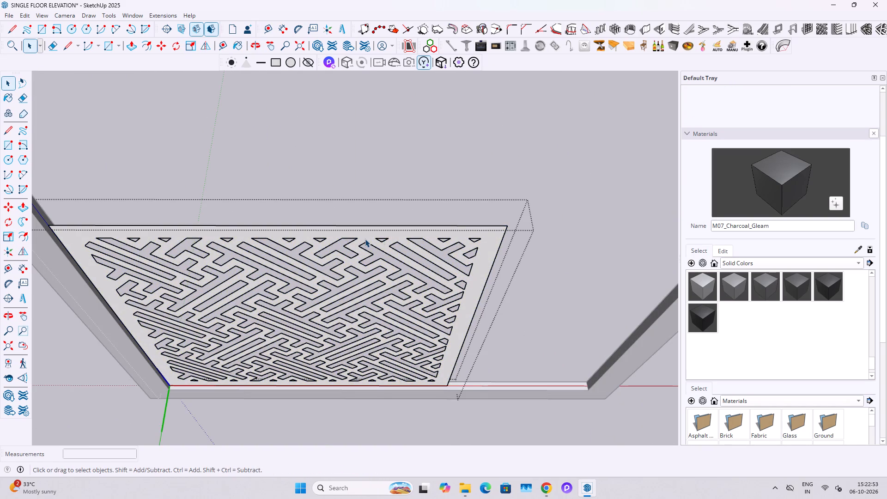
triple_click(365, 239)
scroll(369, 248, down, 6)
key(s)
click(444, 237)
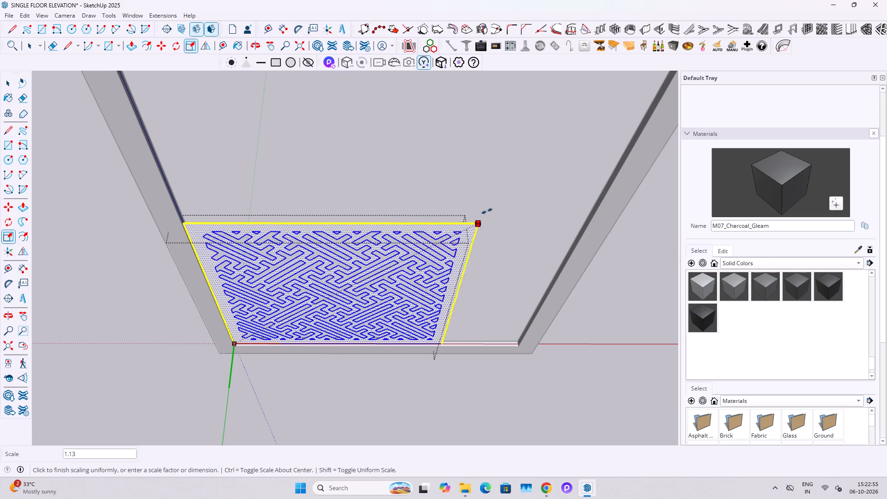
scroll(489, 210, down, 4)
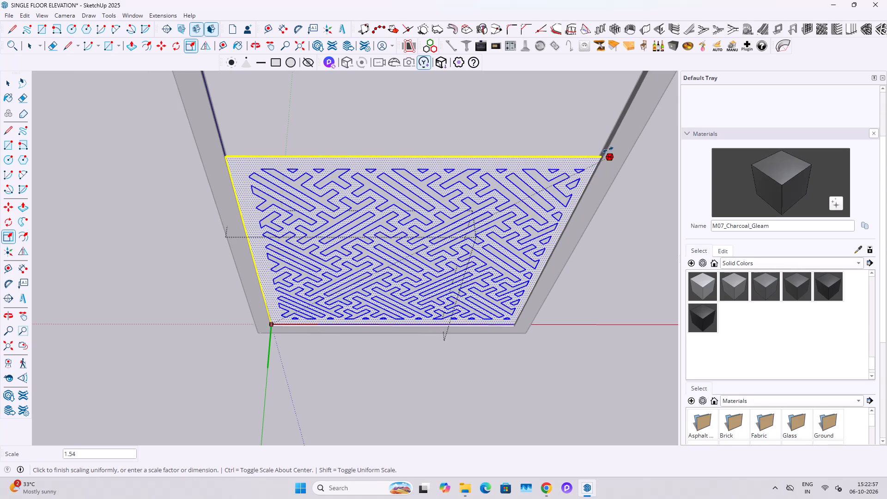
click(602, 160)
key(space)
scroll(419, 224, down, 2)
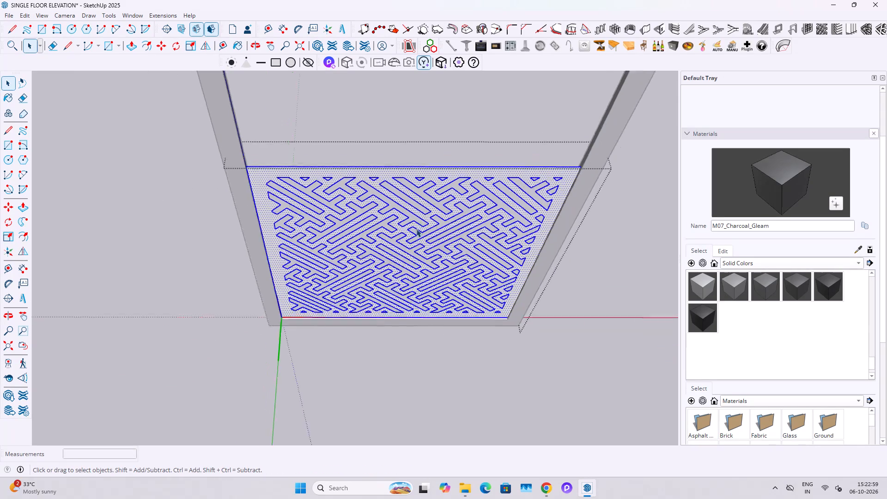
scroll(416, 229, down, 3)
middle_drag(402, 256, 423, 180)
scroll(433, 312, up, 4)
key(Escape)
key(Escape)
middle_drag(430, 307, 419, 258)
scroll(416, 249, down, 3)
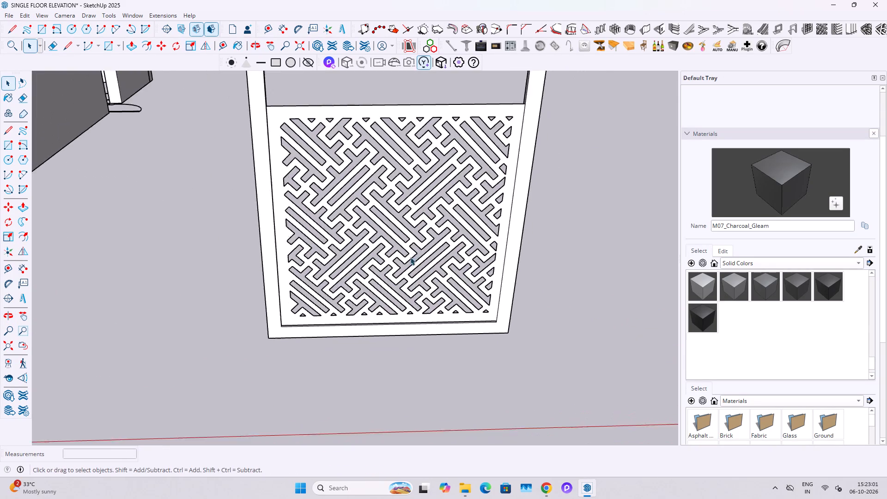
Stretch the CNC panel vertically by about 1.5 so it reaches the frame's inner top edge.
scroll(410, 257, down, 2)
shift+middle_drag(380, 246, 365, 338)
scroll(371, 296, down, 2)
click(379, 317)
middle_drag(382, 307, 362, 357)
key(s)
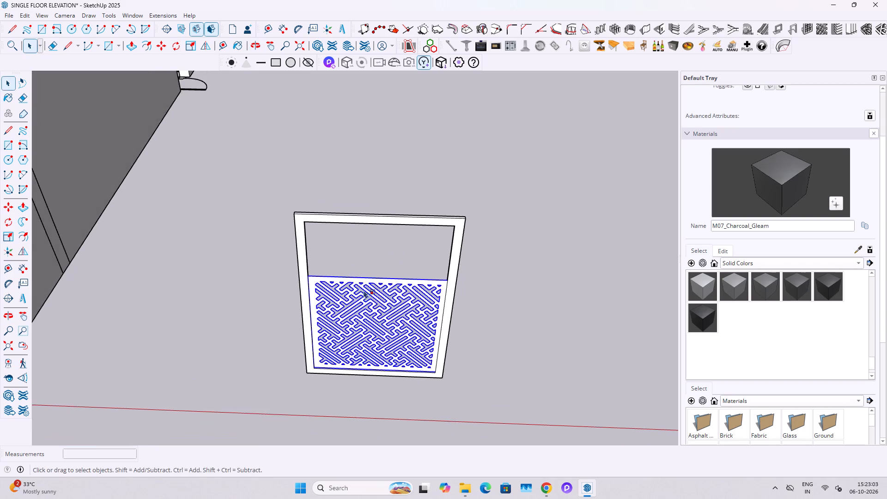
scroll(365, 289, up, 3)
click(381, 272)
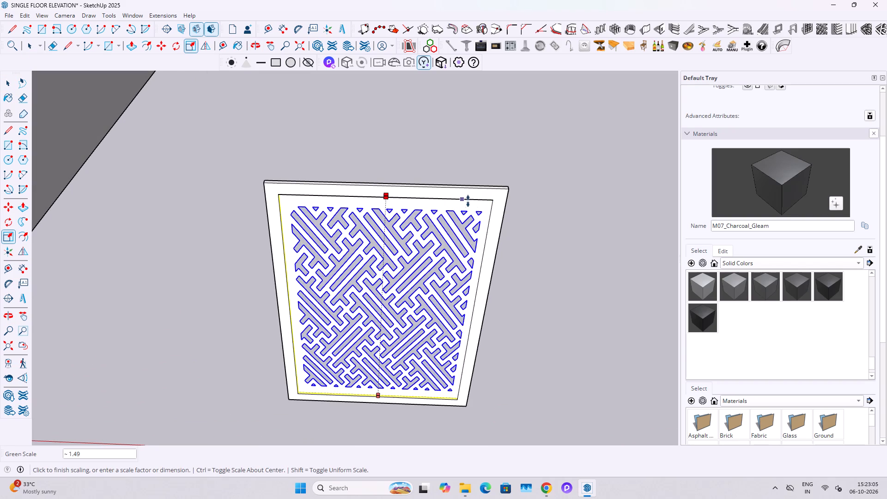
click(487, 200)
key(space)
scroll(406, 311, down, 2)
Inside the CNC panel component, Push/Pull its patterned back face by 1" to give the panel thickness.
middle_drag(392, 338, 604, 223)
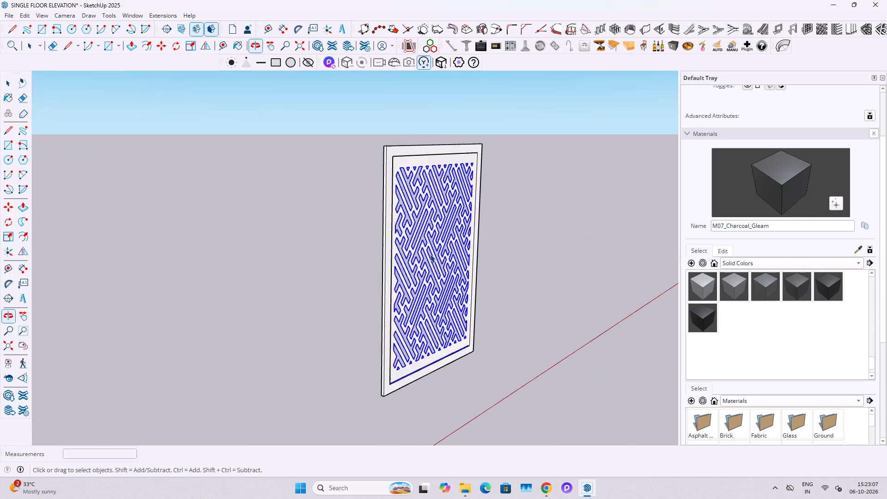
scroll(430, 254, up, 3)
middle_drag(416, 256, 547, 267)
middle_drag(413, 283, 476, 284)
click(414, 291)
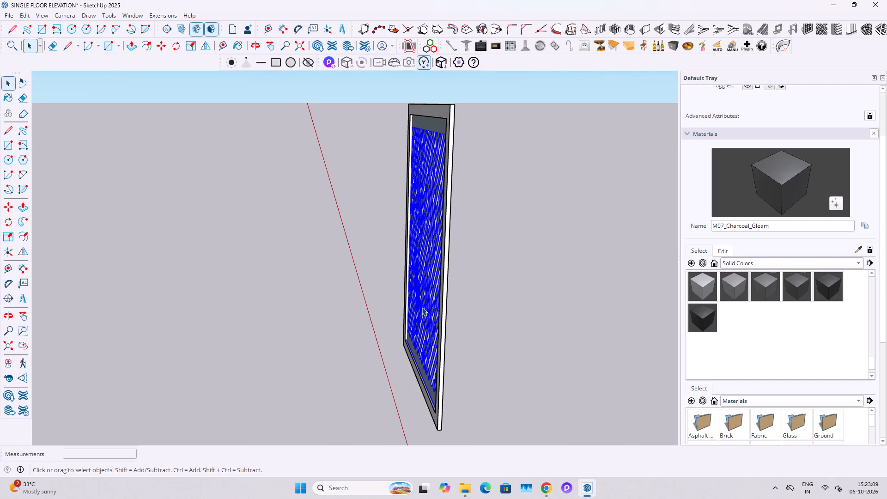
double_click(422, 307)
scroll(415, 359, up, 9)
click(419, 369)
scroll(420, 365, up, 3)
click(421, 365)
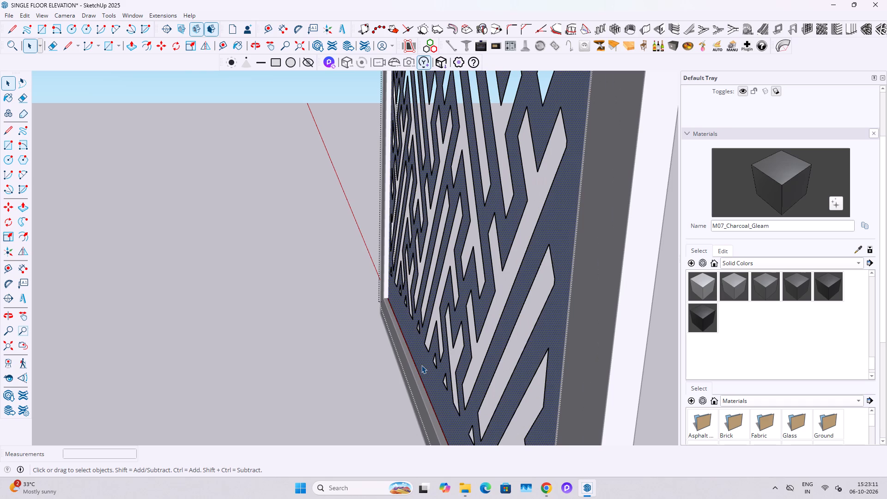
key(p)
click(421, 365)
text(1")
key(Return)
key(space)
scroll(418, 366, down, 3)
middle_drag(458, 351, 304, 353)
scroll(313, 352, down, 5)
middle_drag(316, 353, 513, 354)
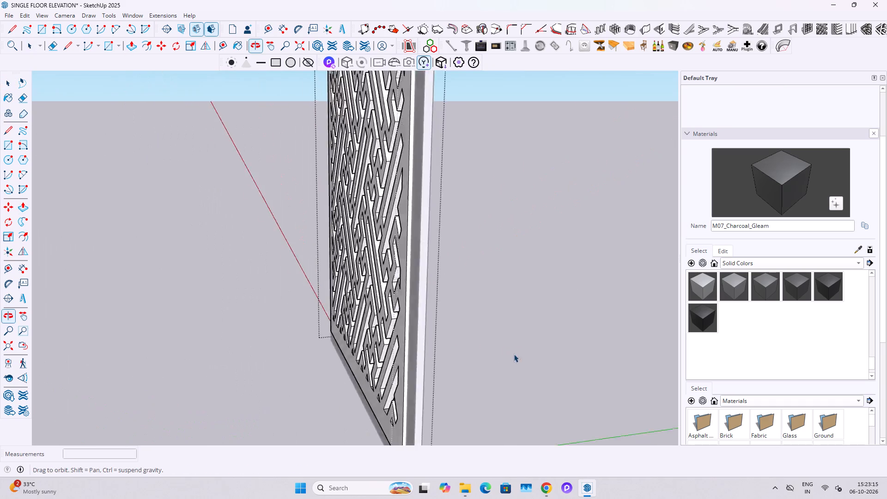
key(Escape)
key(Escape)
Inside the frame, Push/Pull its back face to match the CNC panel's back face.
scroll(397, 431, up, 2)
middle_drag(396, 430, 446, 322)
scroll(530, 316, up, 6)
middle_drag(528, 217, 505, 255)
double_click(505, 255)
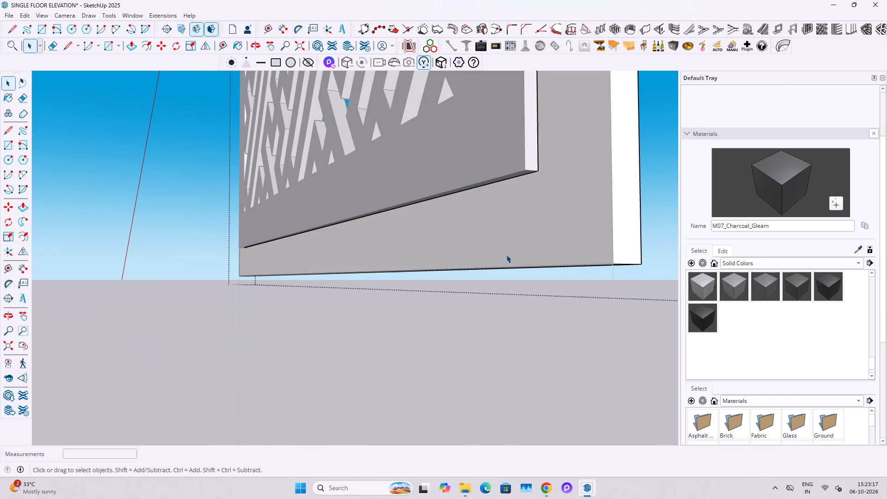
click(539, 217)
key(p)
click(540, 216)
middle_drag(525, 165, 568, 205)
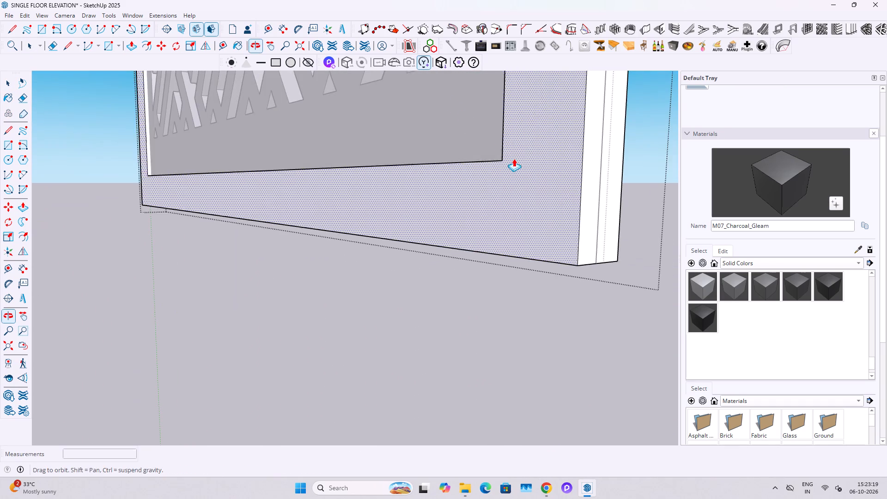
click(506, 134)
key(space)
key(Escape)
key(space)
Move the CNC panel by its lower front corner onto the frame's inner front corner, flush with the frame face.
middle_drag(536, 188, 241, 298)
scroll(231, 304, down, 12)
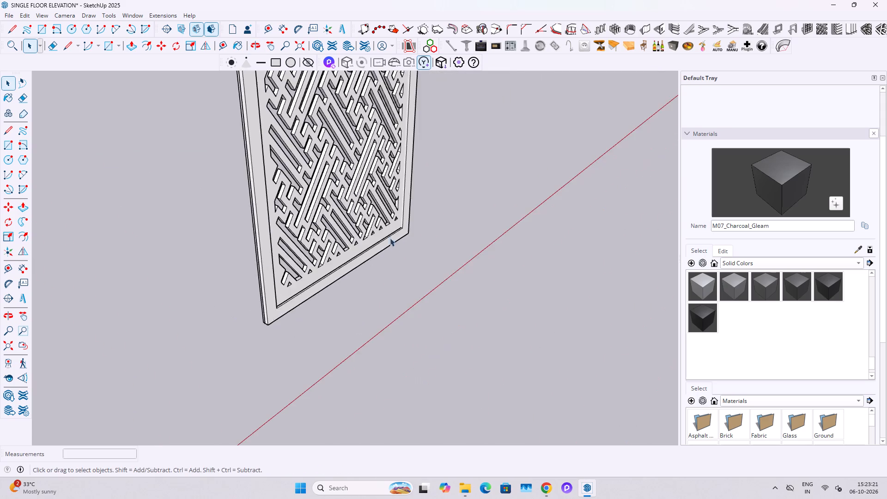
middle_drag(373, 232, 242, 223)
scroll(295, 257, up, 12)
middle_drag(246, 286, 164, 304)
scroll(180, 277, up, 6)
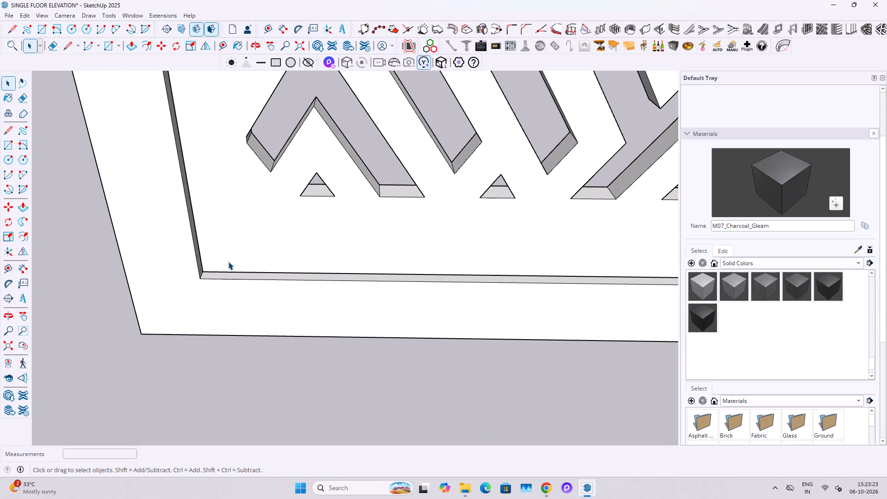
click(228, 261)
key(m)
click(206, 271)
click(197, 280)
key(space)
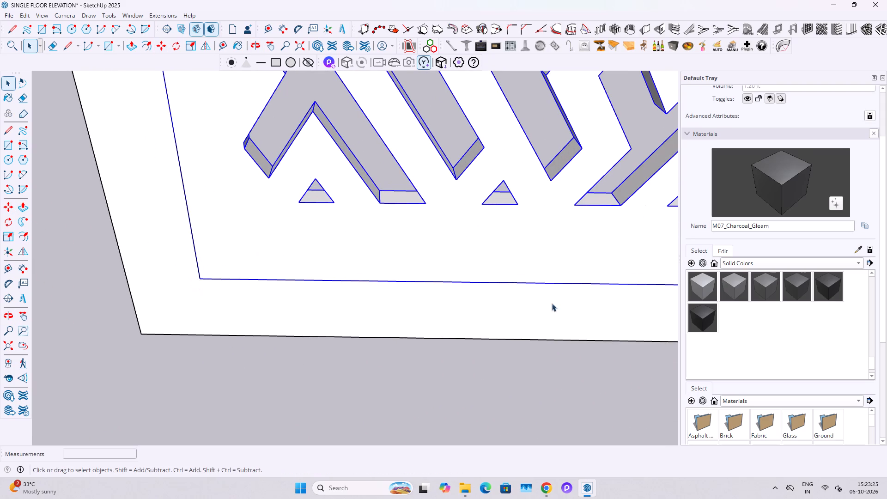
Paint the frame around the CNC panel with the solid colour M06_Steel_Smoke.
click(513, 292)
scroll(635, 309, up, 1)
scroll(723, 322, up, 3)
scroll(745, 352, up, 2)
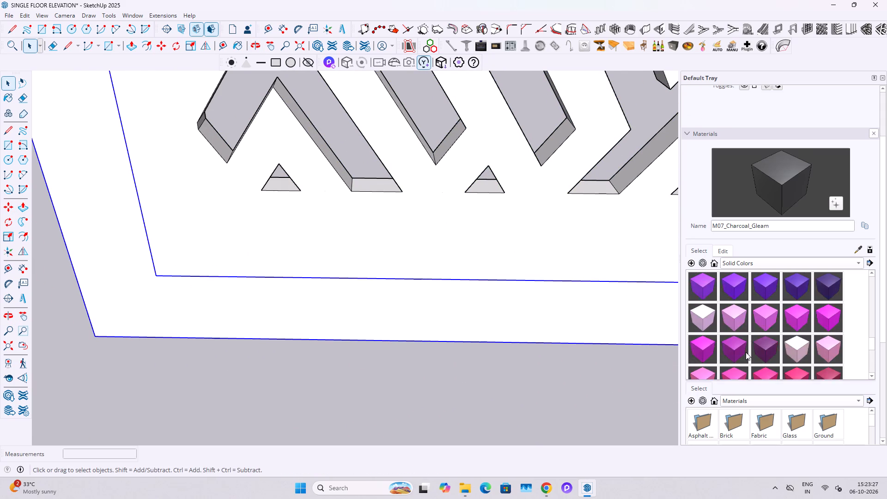
scroll(746, 352, up, 8)
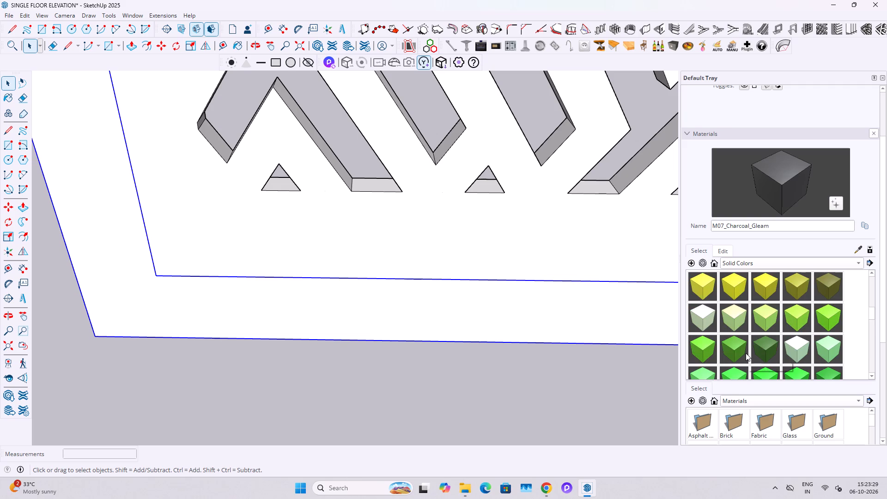
scroll(773, 344, down, 5)
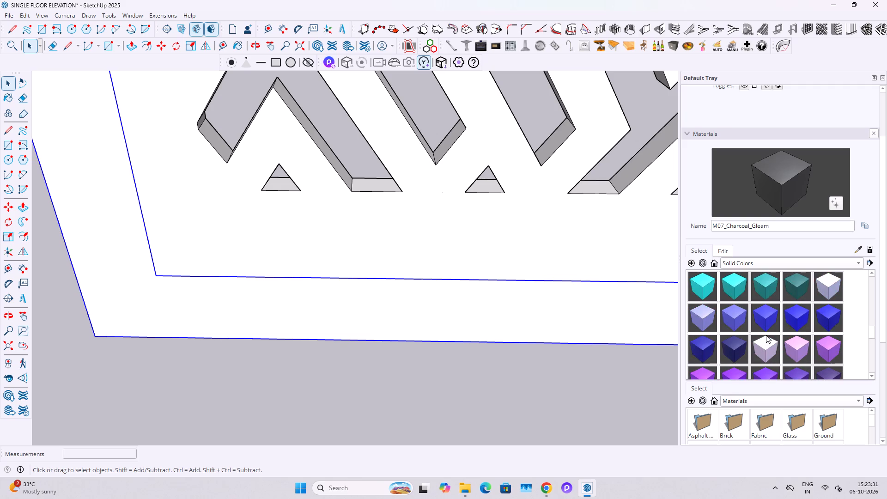
scroll(766, 333, down, 8)
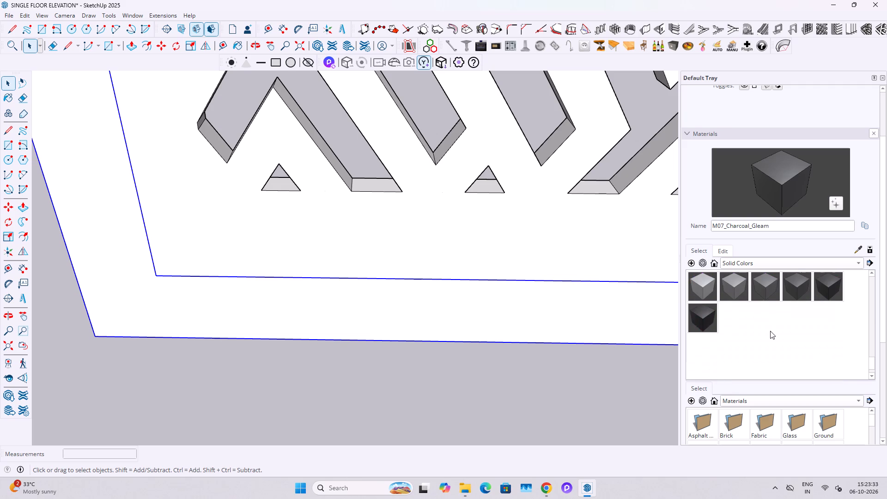
scroll(770, 331, up, 1)
click(758, 320)
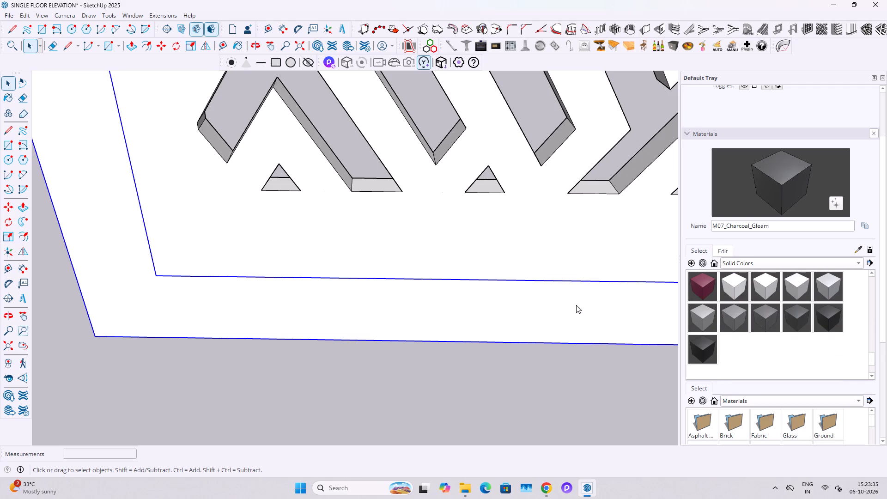
click(576, 305)
scroll(504, 359, down, 14)
key(h)
scroll(476, 359, down, 8)
key(Escape)
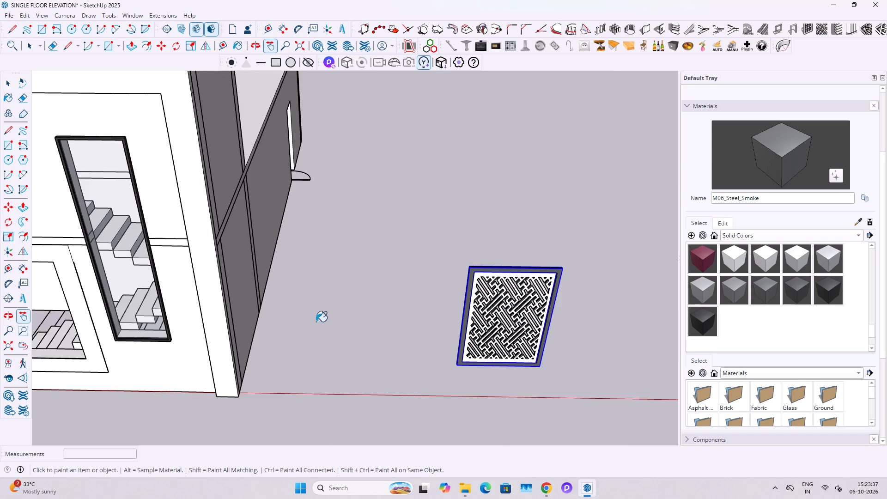
key(space)
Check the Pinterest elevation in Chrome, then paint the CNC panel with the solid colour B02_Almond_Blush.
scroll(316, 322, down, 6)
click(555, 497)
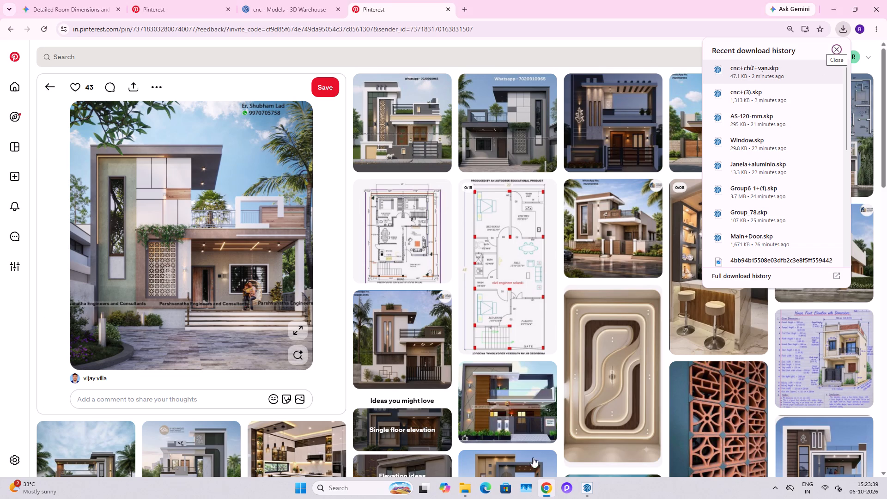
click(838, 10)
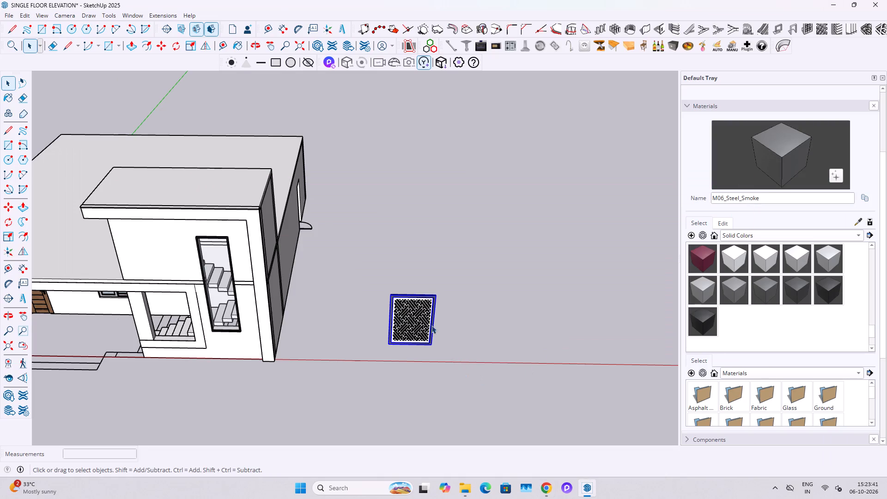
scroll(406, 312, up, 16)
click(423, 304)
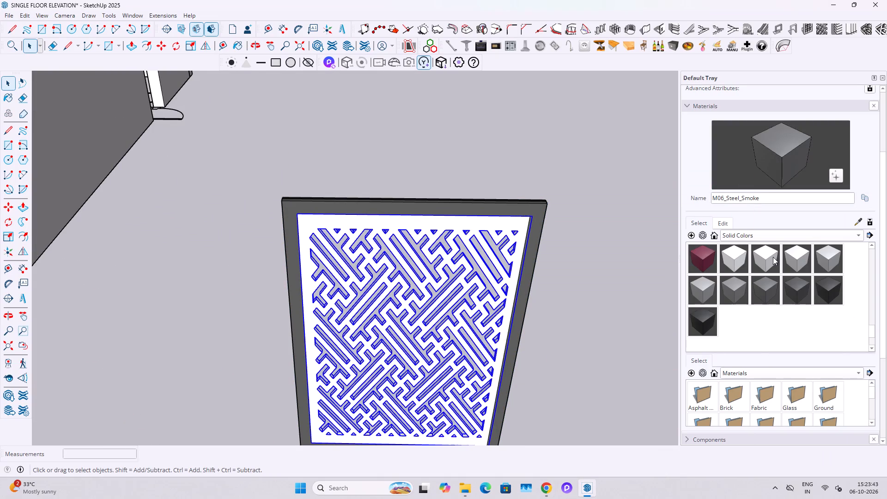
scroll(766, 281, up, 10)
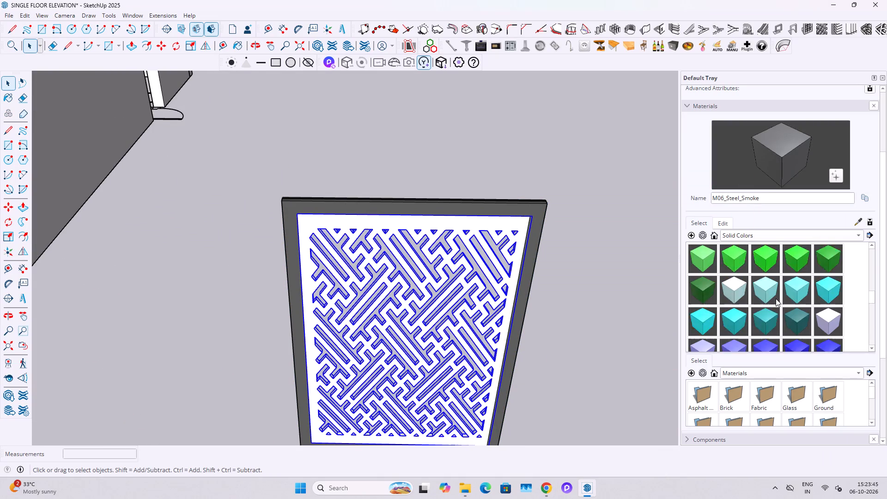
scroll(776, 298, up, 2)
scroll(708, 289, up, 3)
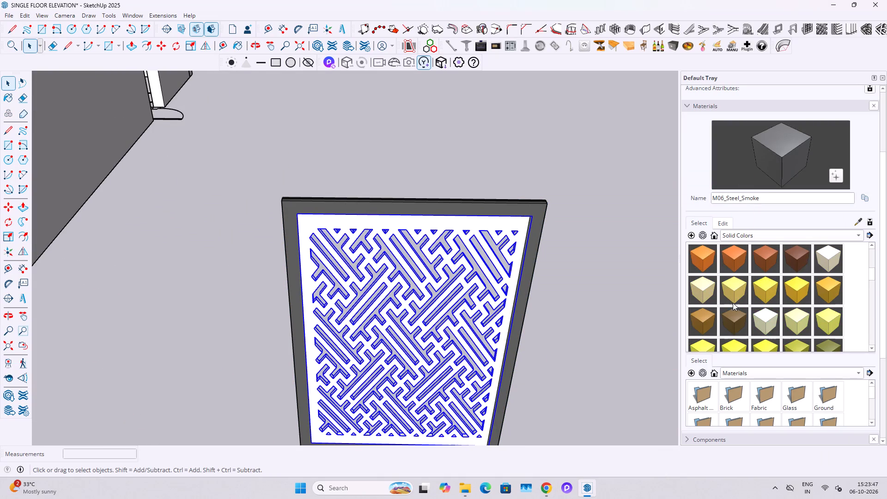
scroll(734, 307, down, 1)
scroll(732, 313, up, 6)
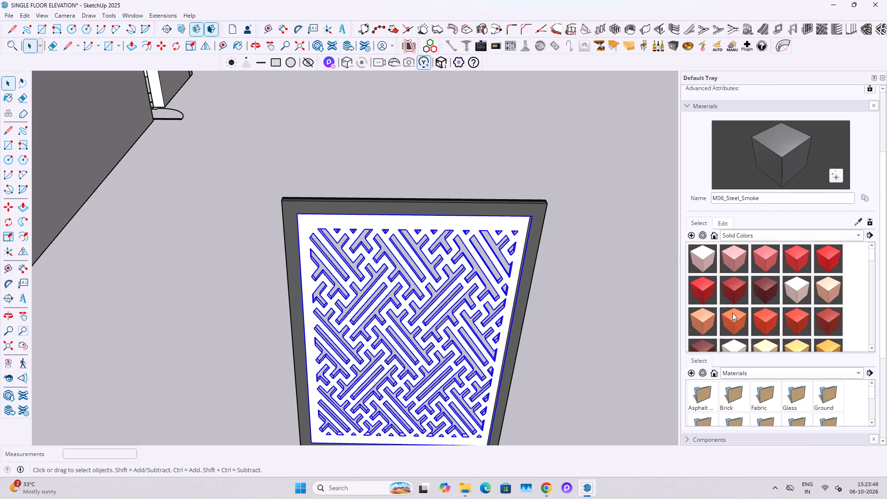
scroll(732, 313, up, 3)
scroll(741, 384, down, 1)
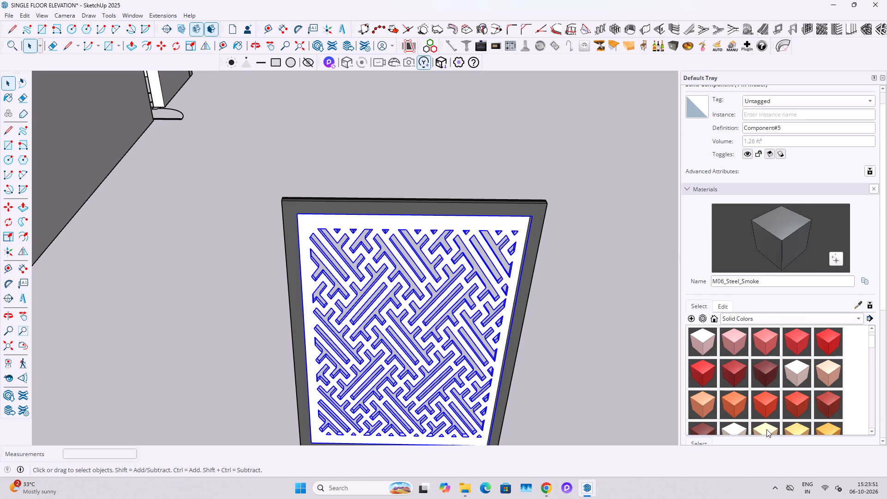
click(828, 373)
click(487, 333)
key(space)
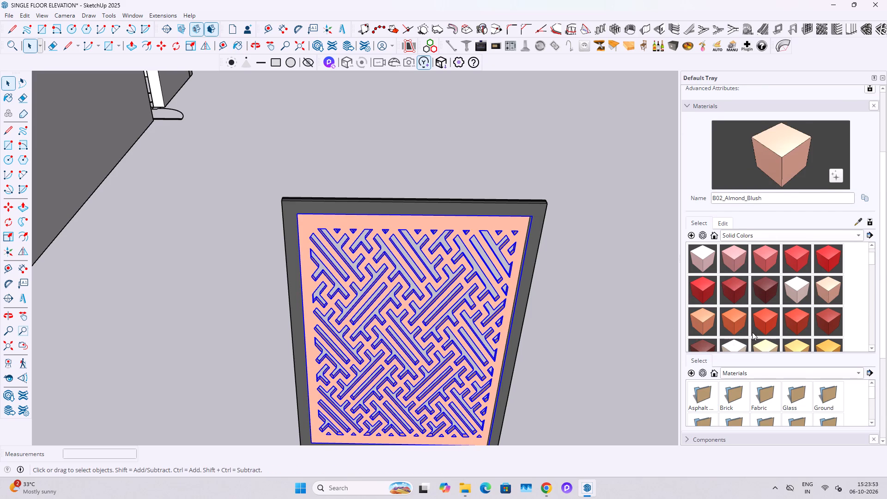
Paint the CNC panel with the solid colour C01_Vanilla_Cream.
scroll(752, 326, down, 1)
click(732, 318)
click(504, 316)
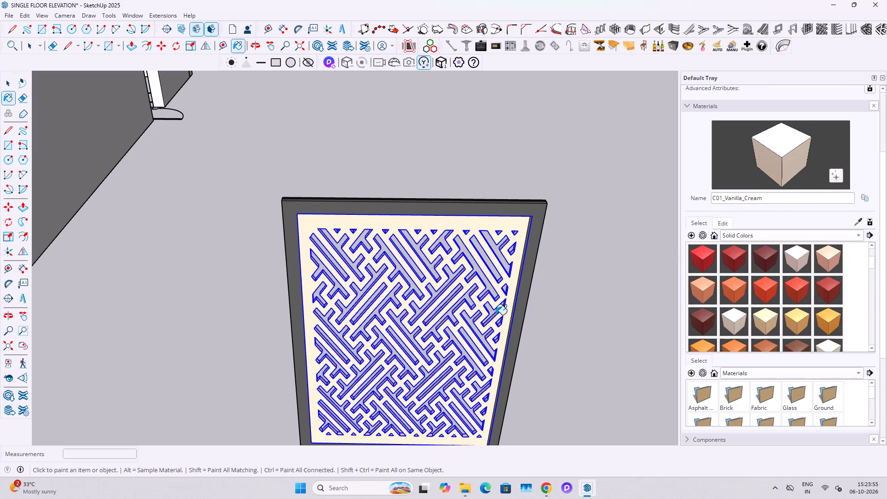
key(space)
scroll(481, 318, down, 5)
key(Escape)
Group the grey frame and the cream CNC panel together.
middle_drag(479, 363, 487, 306)
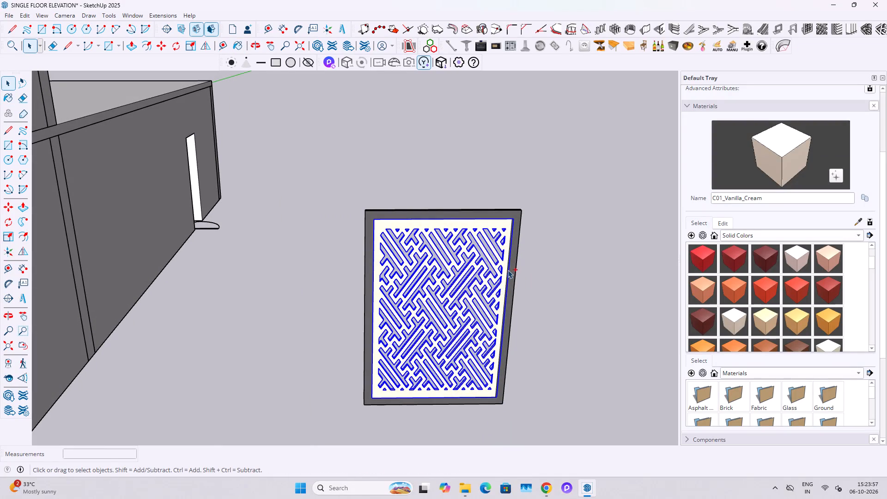
ctrl+click(508, 270)
ctrl+click(516, 262)
ctrl+right_click(516, 262)
click(565, 360)
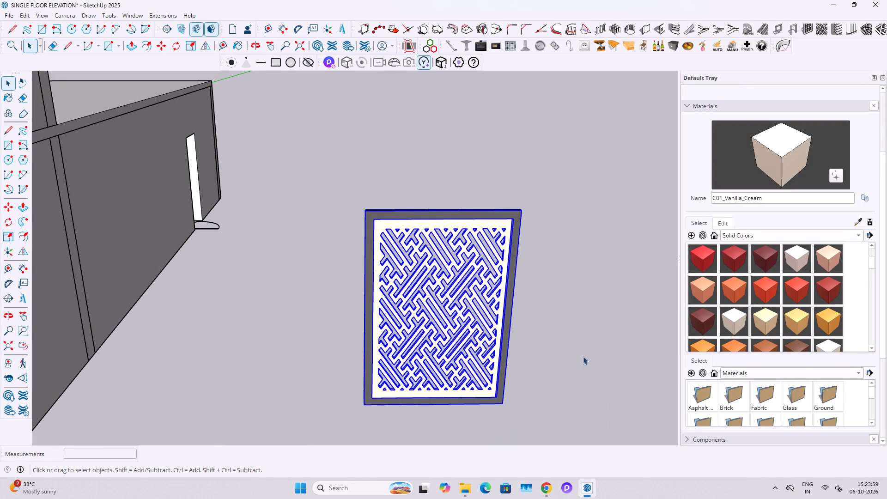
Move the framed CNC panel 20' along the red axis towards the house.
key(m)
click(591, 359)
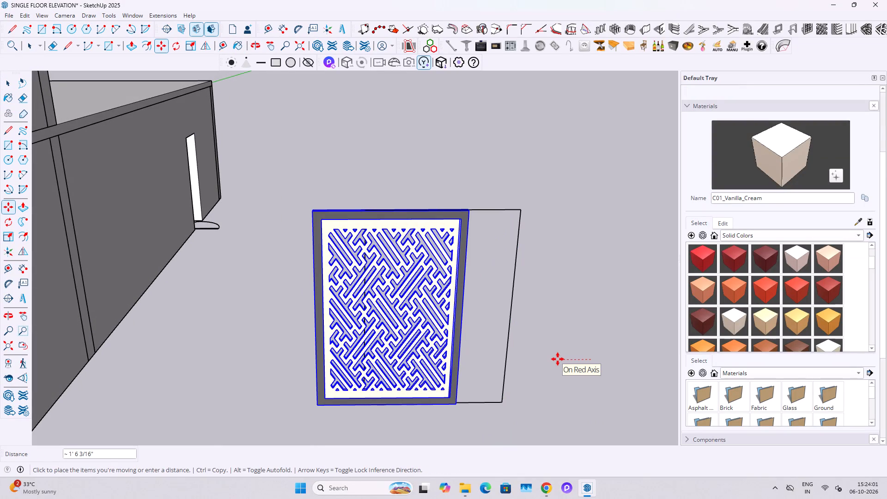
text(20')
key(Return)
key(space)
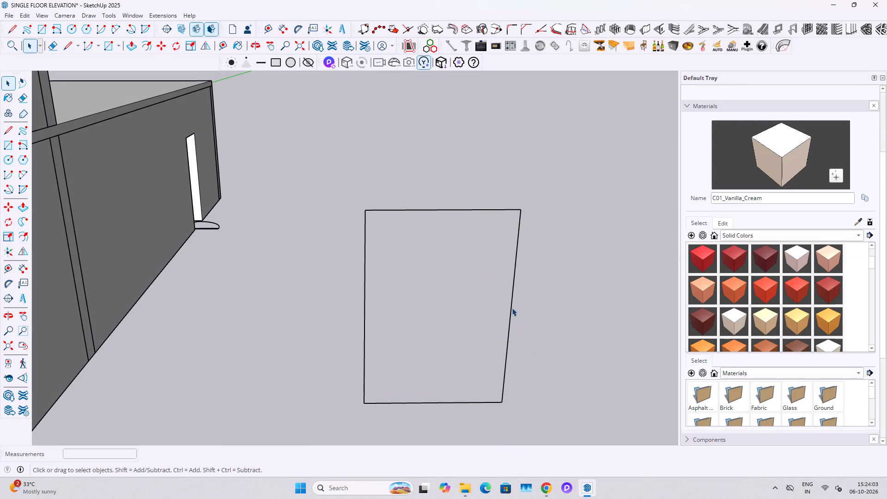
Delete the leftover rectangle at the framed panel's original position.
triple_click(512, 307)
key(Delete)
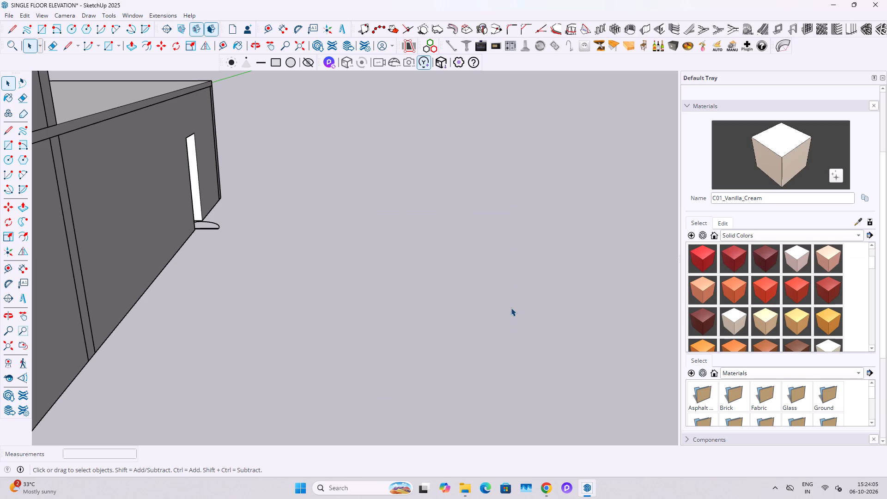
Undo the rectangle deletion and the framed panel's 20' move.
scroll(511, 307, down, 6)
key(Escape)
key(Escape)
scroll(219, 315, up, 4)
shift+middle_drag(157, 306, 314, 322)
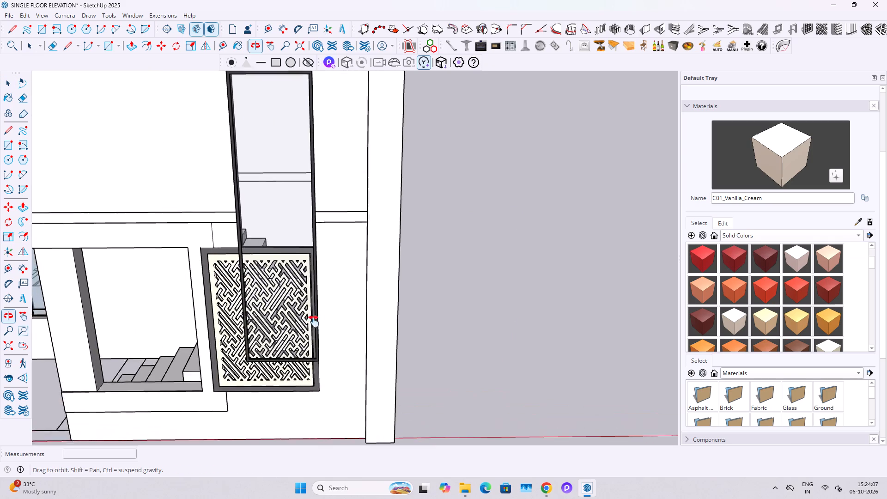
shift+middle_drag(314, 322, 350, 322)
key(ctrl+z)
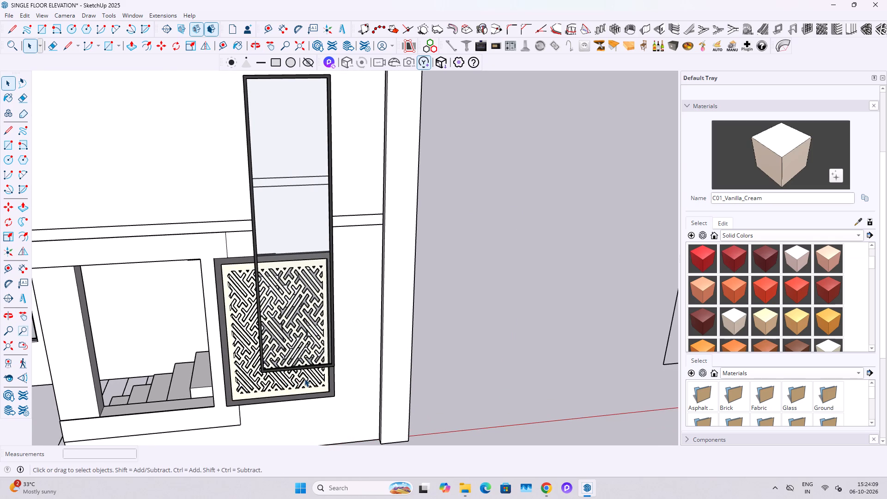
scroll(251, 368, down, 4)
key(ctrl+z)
Move the framed CNC panel standing beside the house by 25'.
click(578, 330)
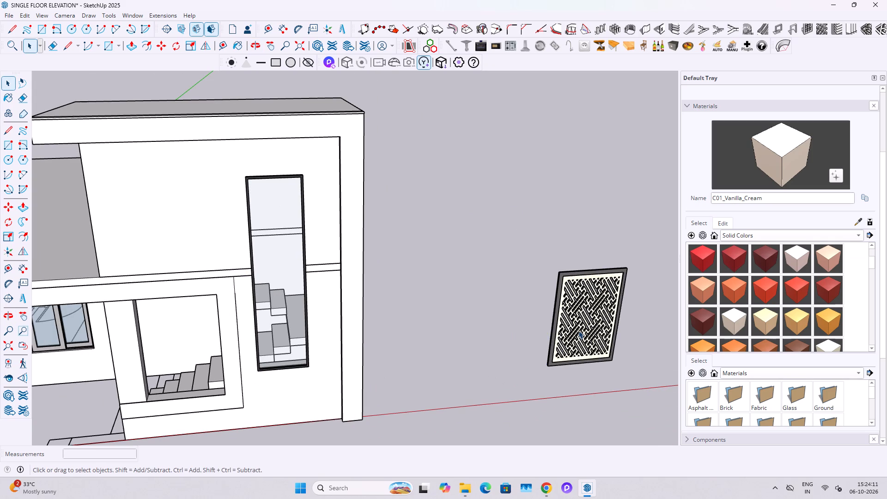
key(m)
click(588, 386)
text(25')
key(Return)
key(space)
click(424, 346)
middle_drag(219, 346, 365, 266)
scroll(429, 181, up, 9)
middle_drag(450, 170, 427, 243)
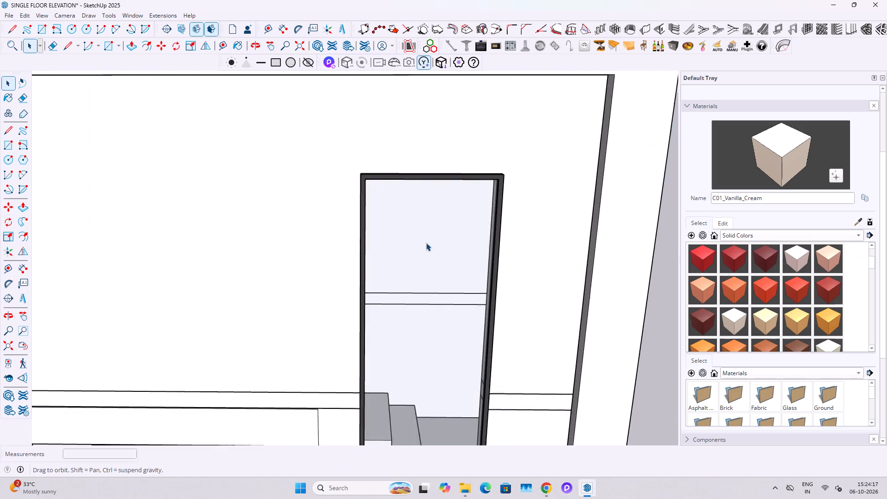
Save the model with the framed CNC screen in place on the house front.
scroll(433, 231, down, 13)
shift+middle_drag(427, 286, 453, 231)
scroll(431, 251, up, 4)
middle_drag(405, 266, 407, 232)
scroll(394, 271, down, 4)
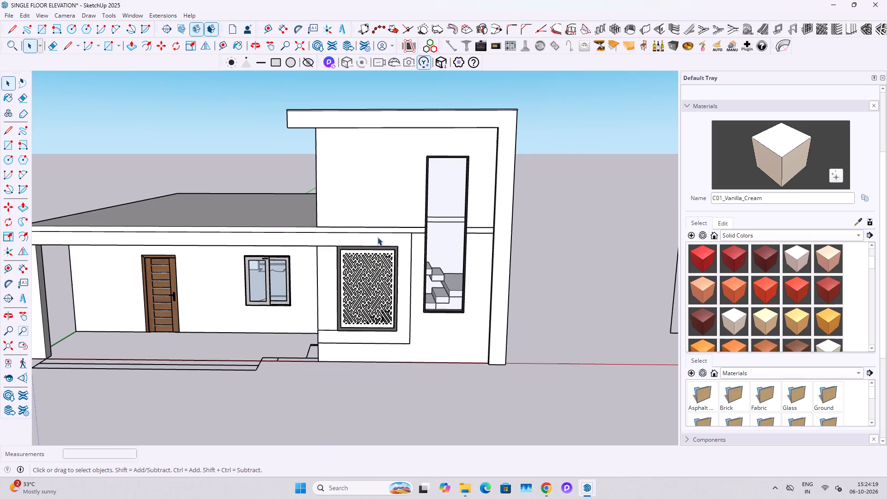
shift+middle_drag(383, 210, 401, 228)
key(ctrl+s)
Compare the framed CNC screen and surrounding porch wall with the Pinterest elevation reference in Chrome.
click(416, 312)
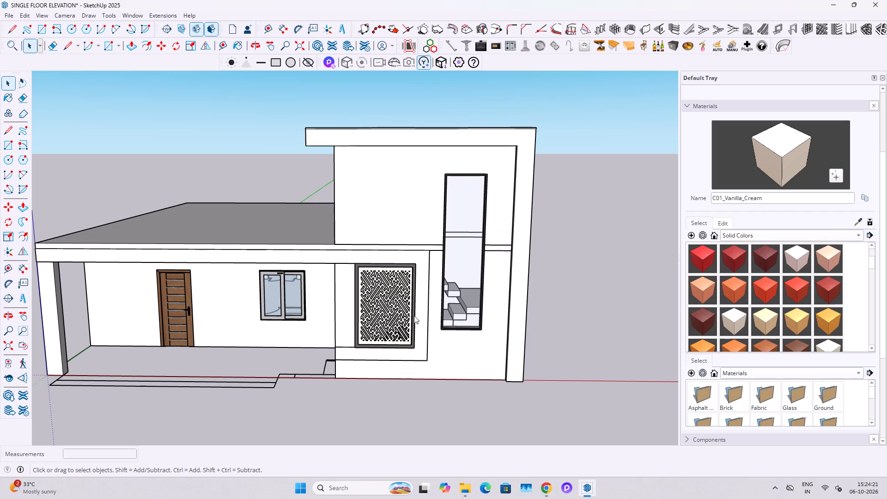
scroll(361, 337, up, 8)
click(545, 486)
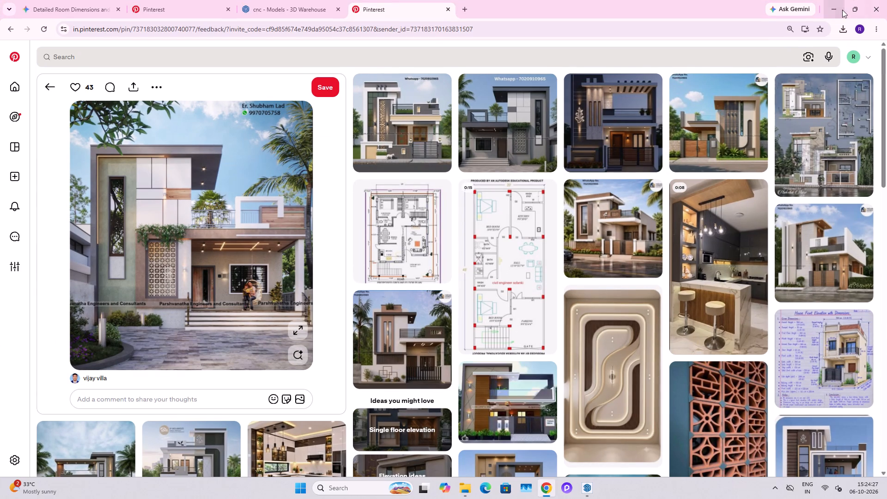
click(839, 8)
shift+middle_drag(445, 274, 508, 274)
scroll(483, 302, up, 7)
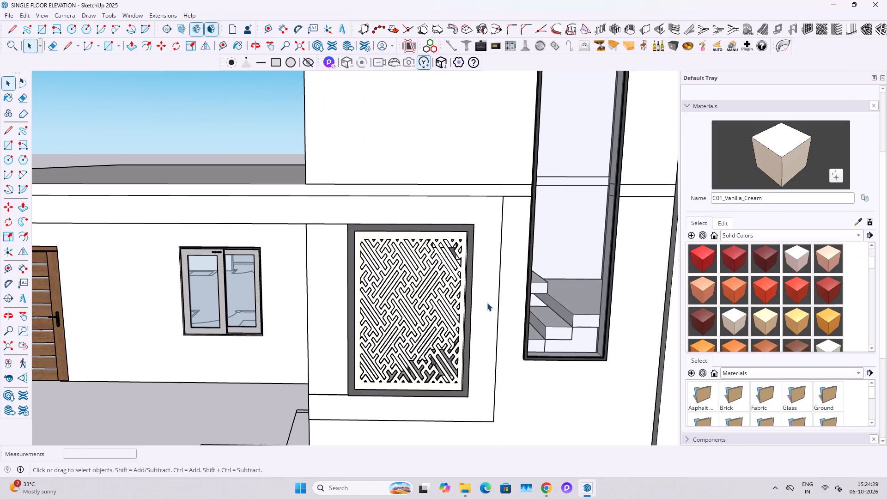
Switch to Chrome and search Pinterest for "wood texture seamless".
click(551, 495)
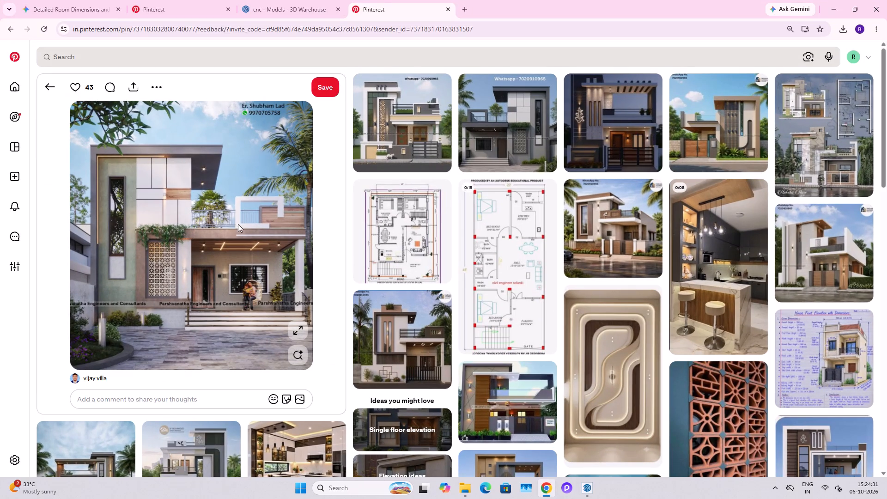
click(396, 5)
click(167, 6)
drag(169, 53, 40, 77)
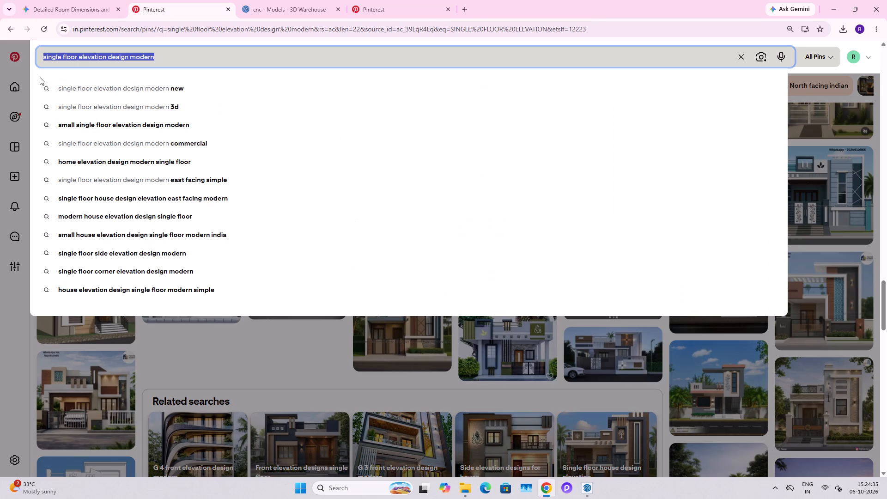
text(wood)
key(space)
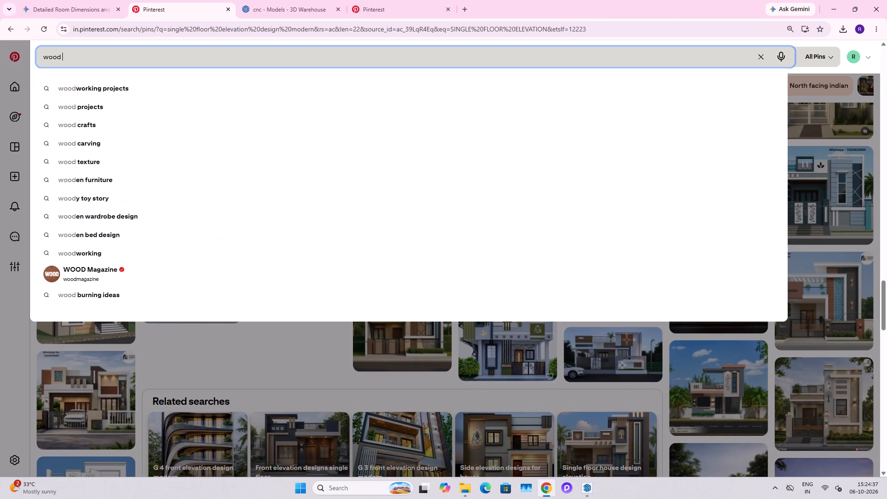
text(texture seamless)
key(Return)
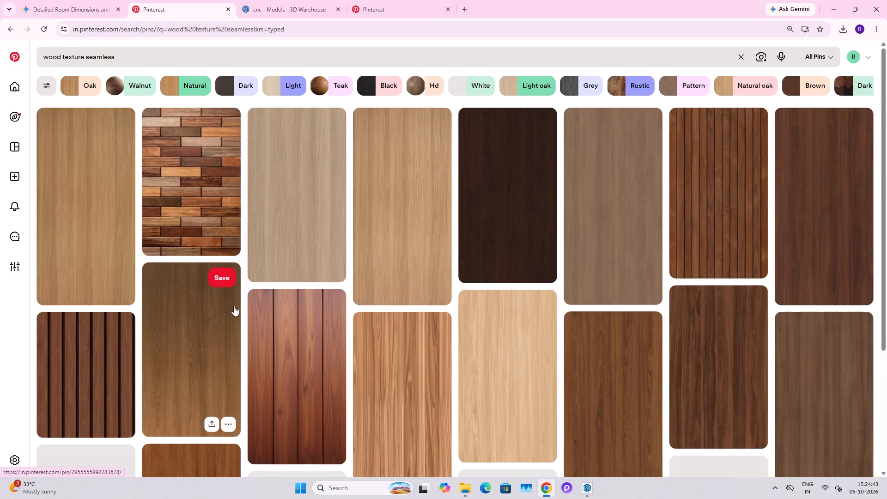
Save the "Timeless Wood Textures" pin image to Downloads as a JPEG.
scroll(492, 298, down, 2)
click(393, 315)
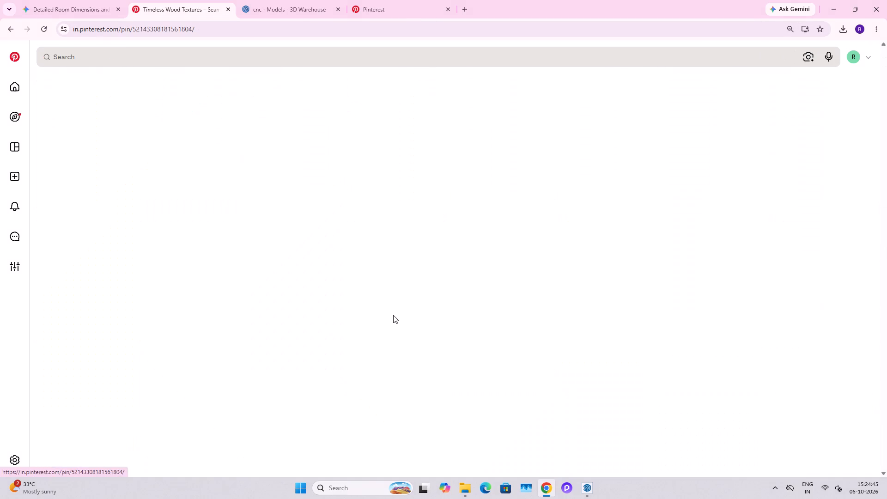
right_click(194, 233)
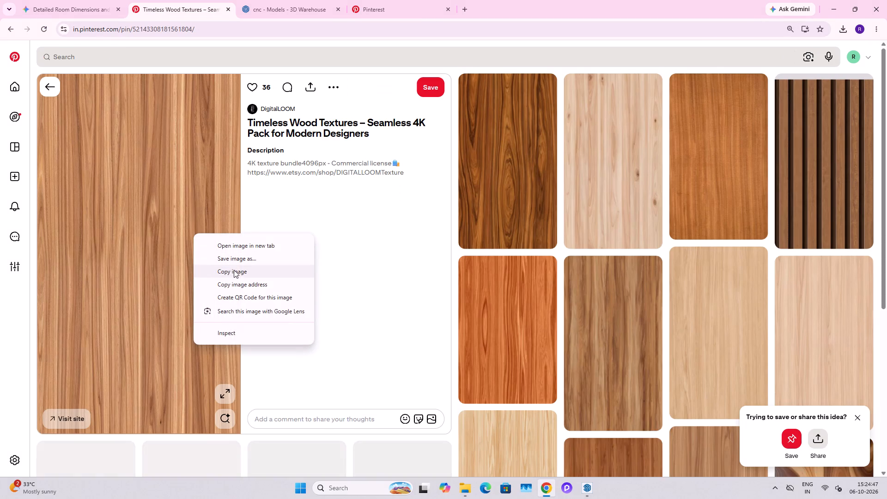
click(244, 256)
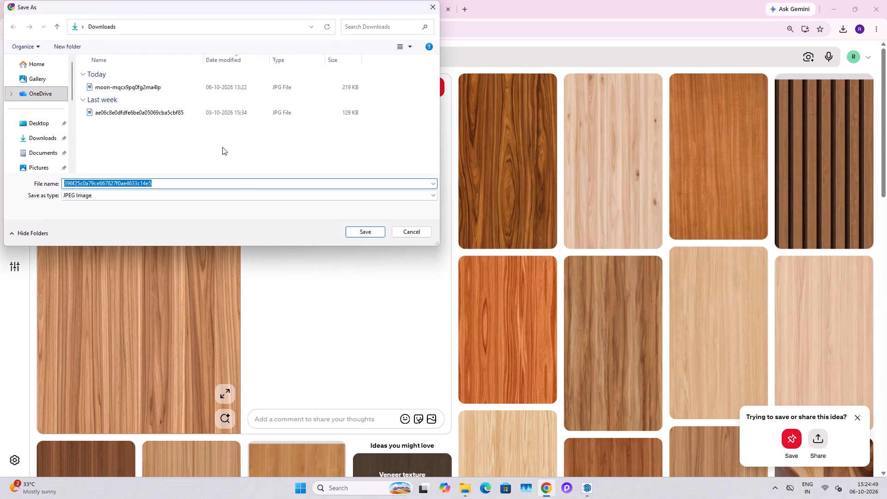
click(366, 231)
Find a brown wood texture with wavy vertical grain further down the search results and save its image to Downloads.
scroll(357, 281, down, 3)
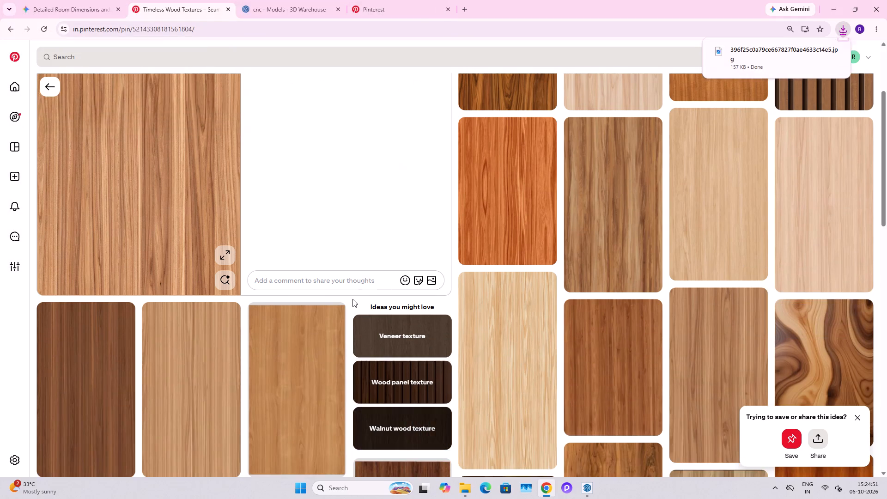
scroll(352, 299, down, 6)
click(12, 30)
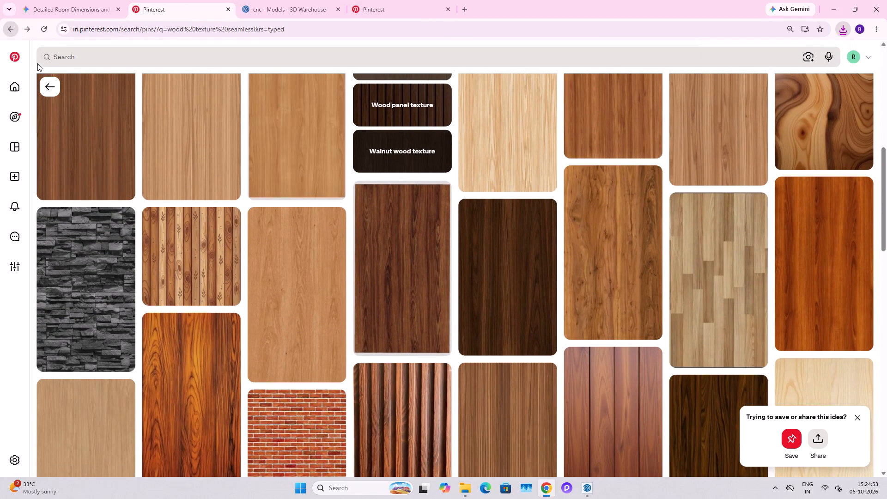
scroll(216, 262, down, 4)
scroll(277, 268, down, 3)
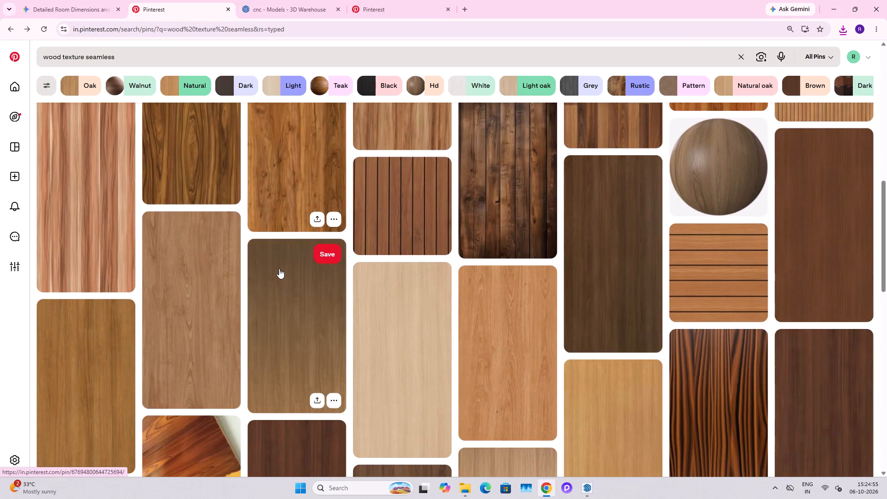
scroll(279, 268, down, 20)
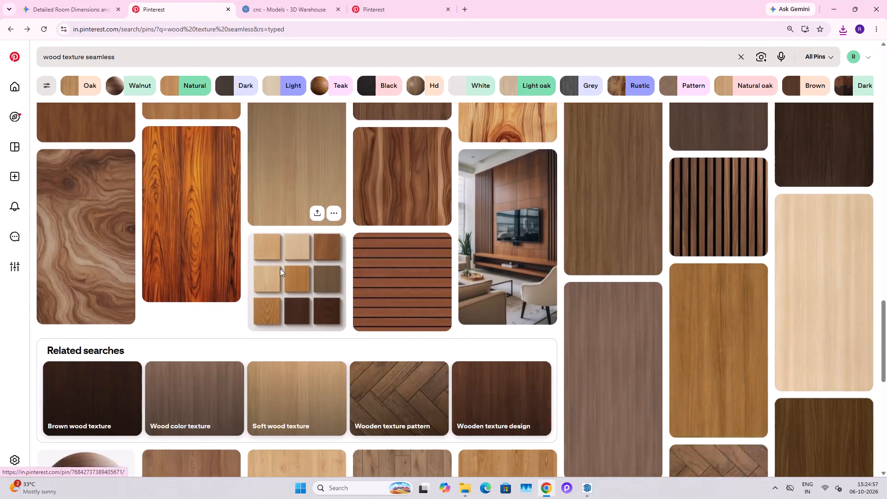
scroll(280, 268, down, 5)
scroll(215, 256, down, 4)
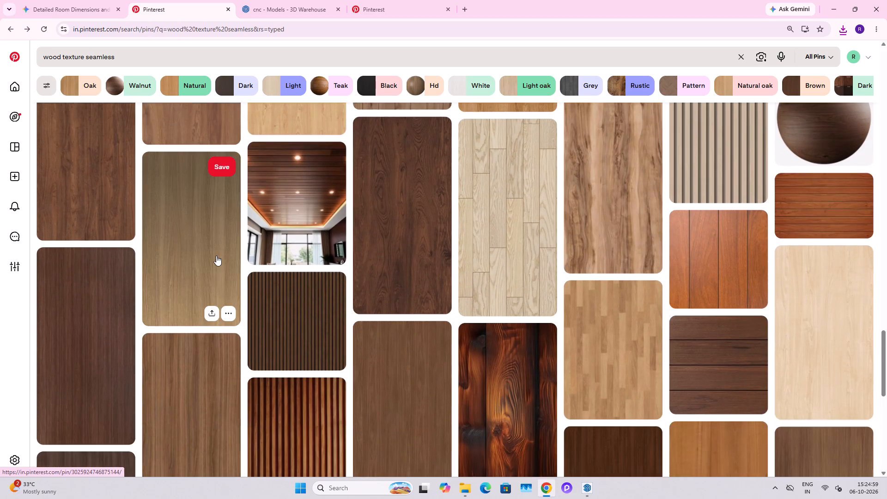
scroll(216, 256, down, 1)
scroll(640, 223, up, 2)
click(614, 231)
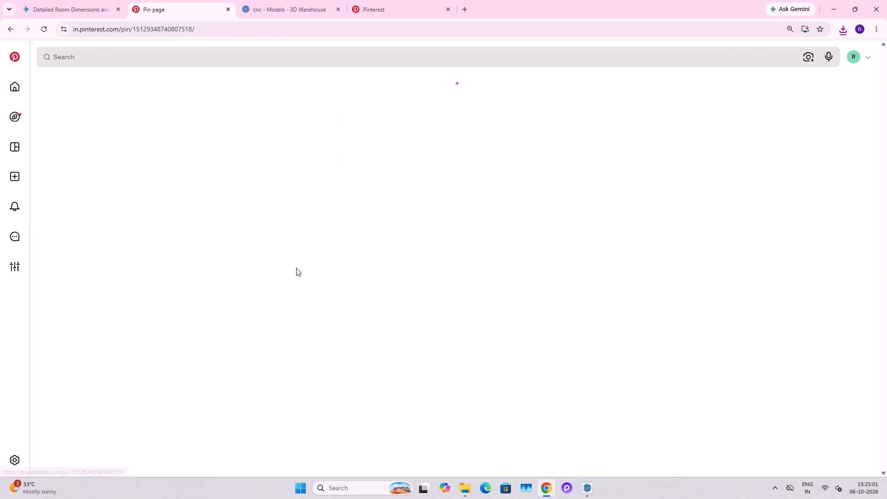
right_click(134, 219)
click(175, 243)
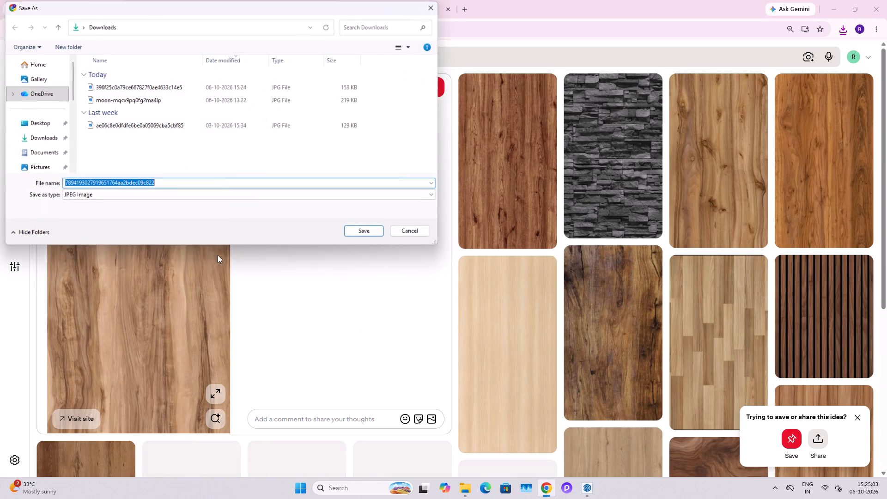
click(373, 231)
Back in SketchUp, open the porch frame group and paint its front face around the CNC screen with B06_Amber_Rust.
click(834, 6)
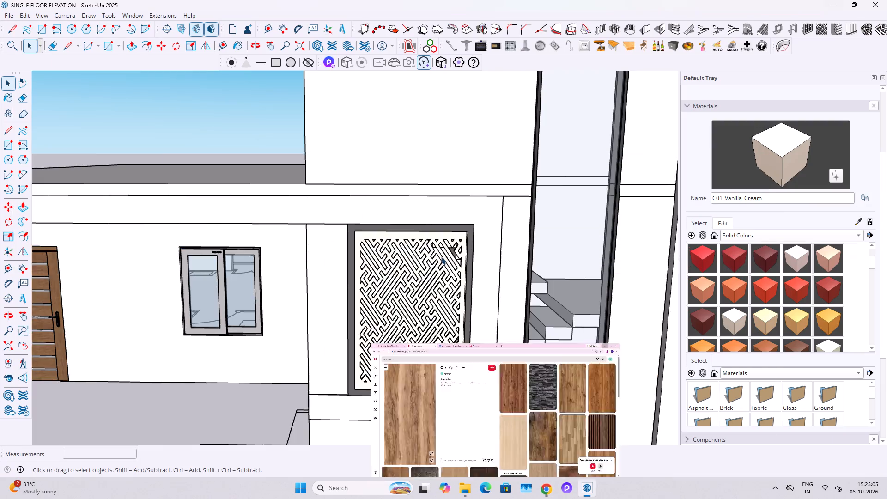
scroll(395, 314, up, 5)
double_click(516, 191)
click(478, 175)
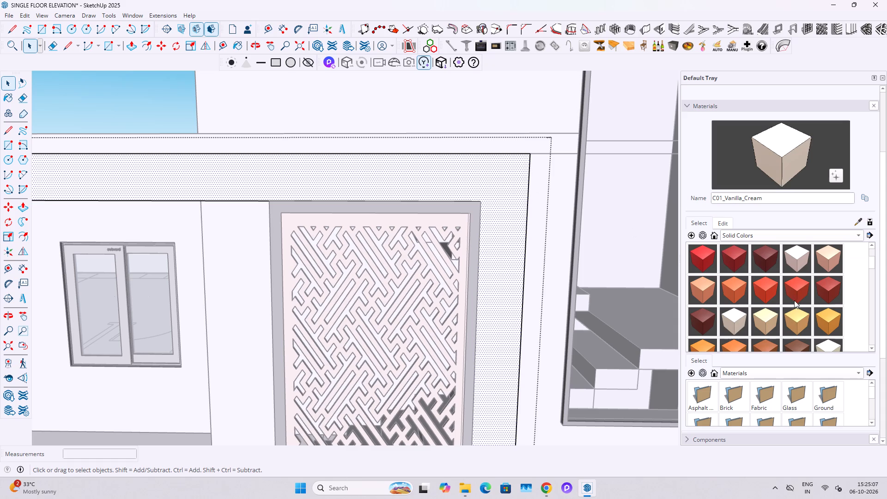
click(802, 284)
click(505, 261)
key(space)
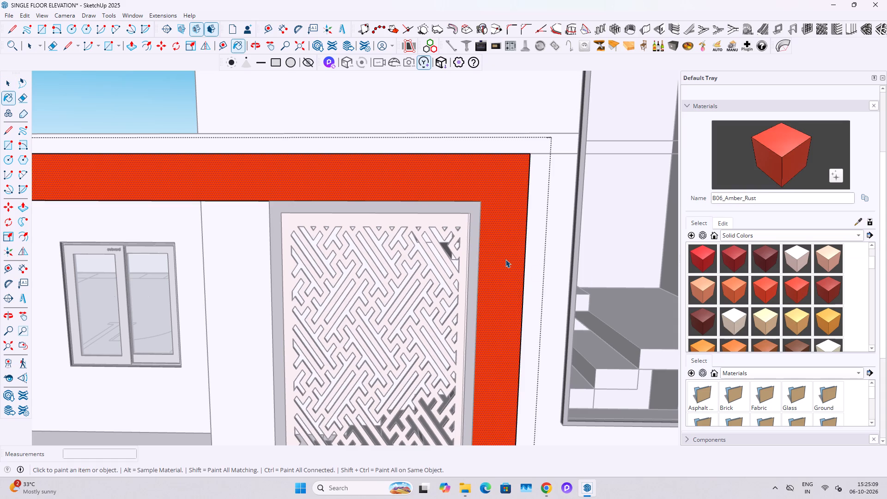
Sample the B06_Amber_Rust material from the painted frame face.
text(``)
key(space)
key(grave)
key(grave)
key(grave)
click(855, 222)
key(grave)
click(529, 237)
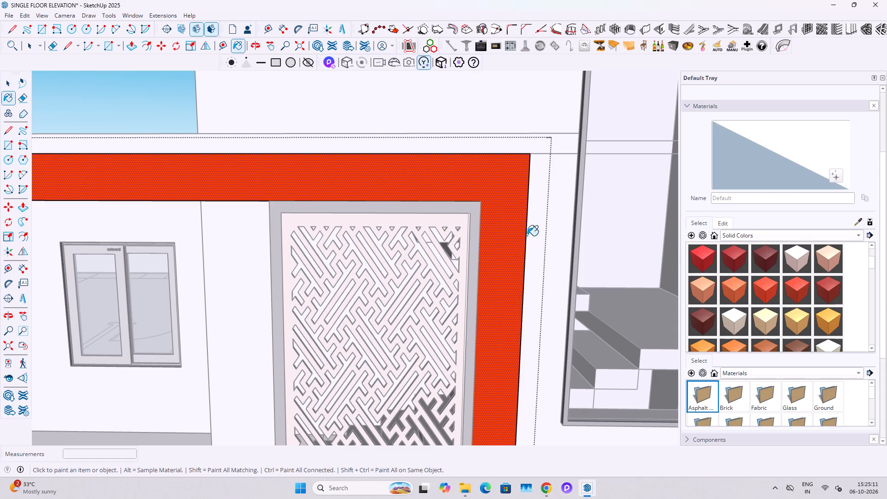
click(858, 223)
click(500, 240)
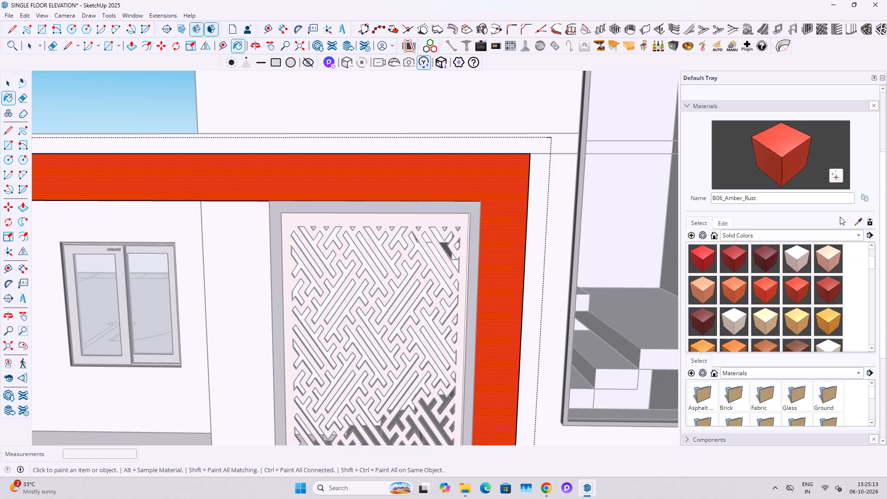
key(space)
click(863, 219)
click(436, 221)
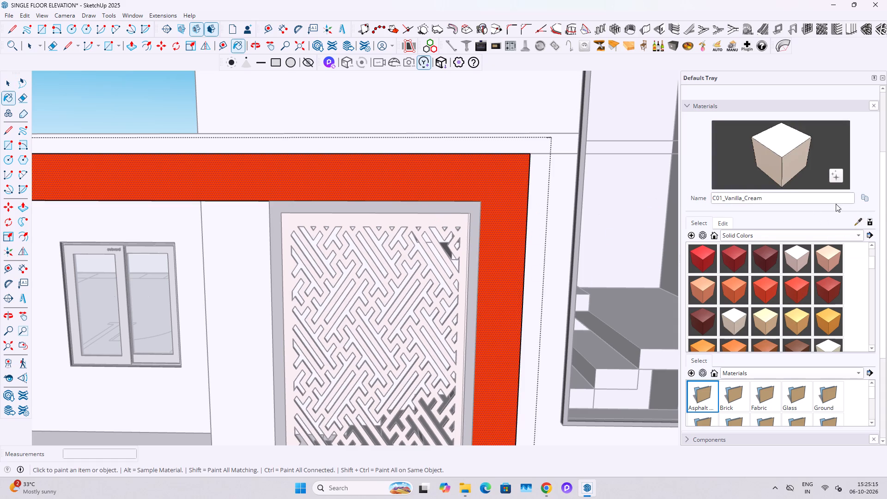
key(space)
click(853, 219)
click(482, 190)
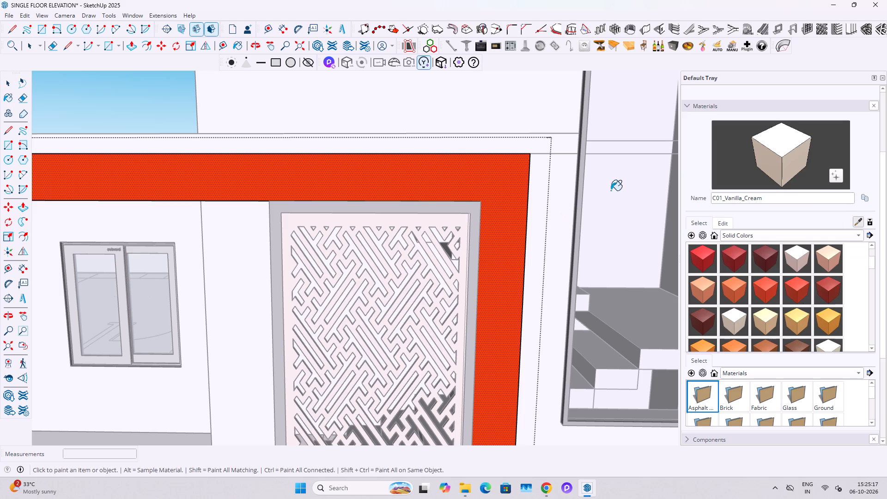
key(space)
Duplicate the B06_Amber_Rust material using the newest downloaded wood JPG as its texture image, and paint the frame's front face with it.
key(grave)
scroll(844, 162, up, 1)
click(870, 249)
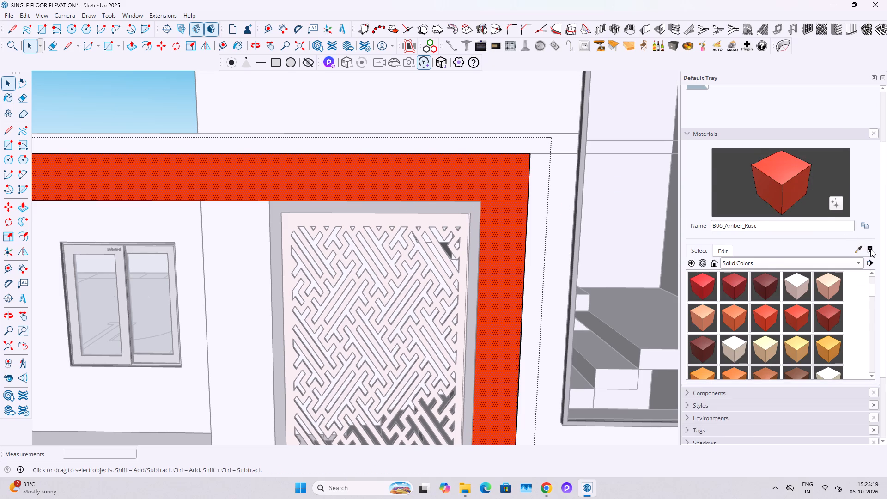
click(871, 249)
scroll(801, 241, up, 3)
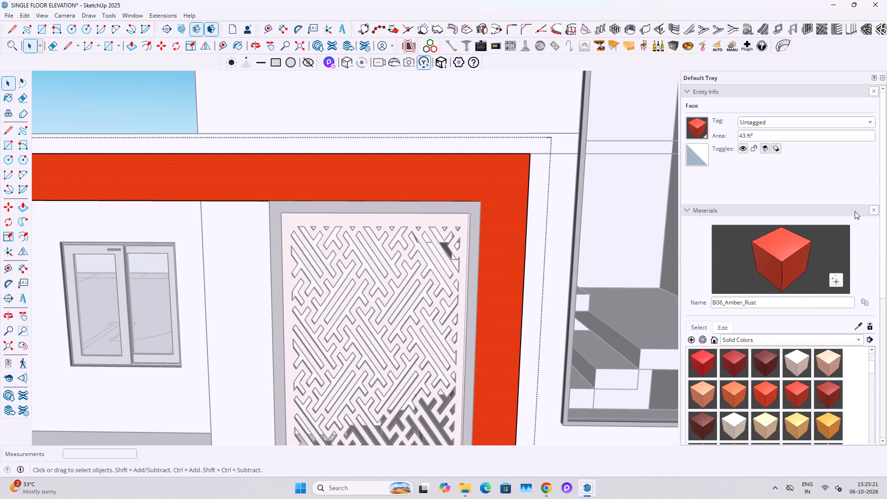
scroll(817, 194, up, 3)
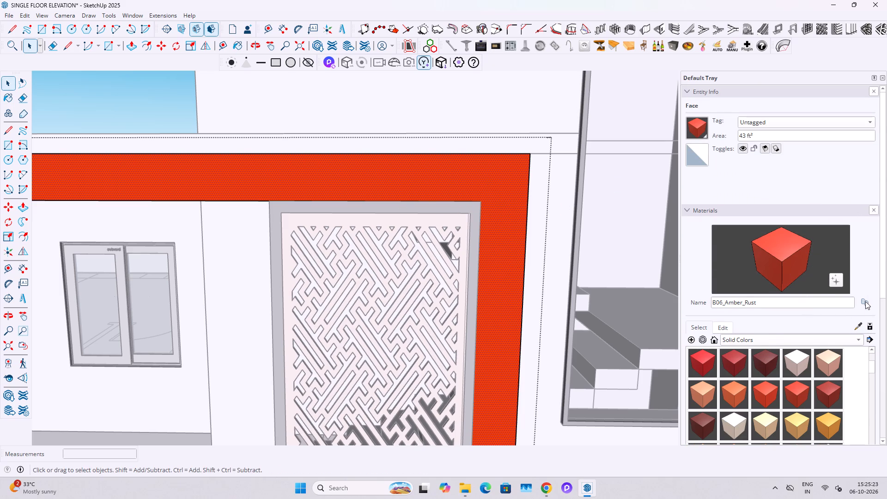
click(865, 304)
click(461, 297)
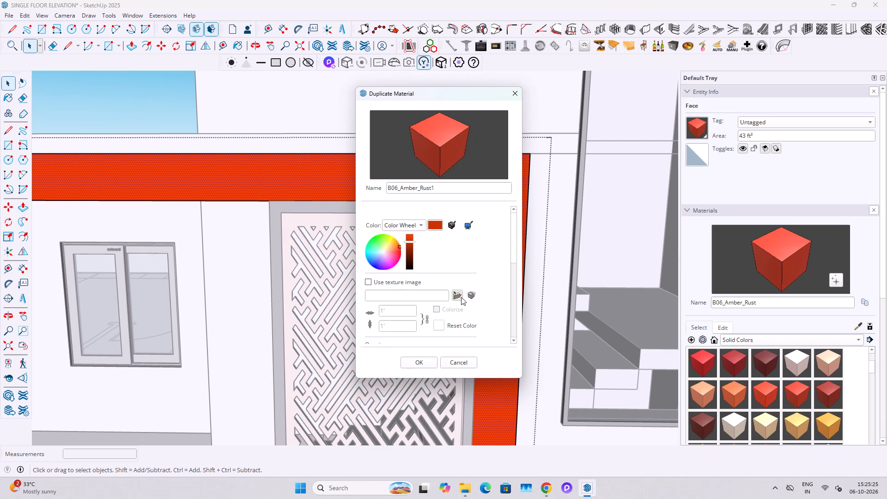
scroll(84, 89, up, 5)
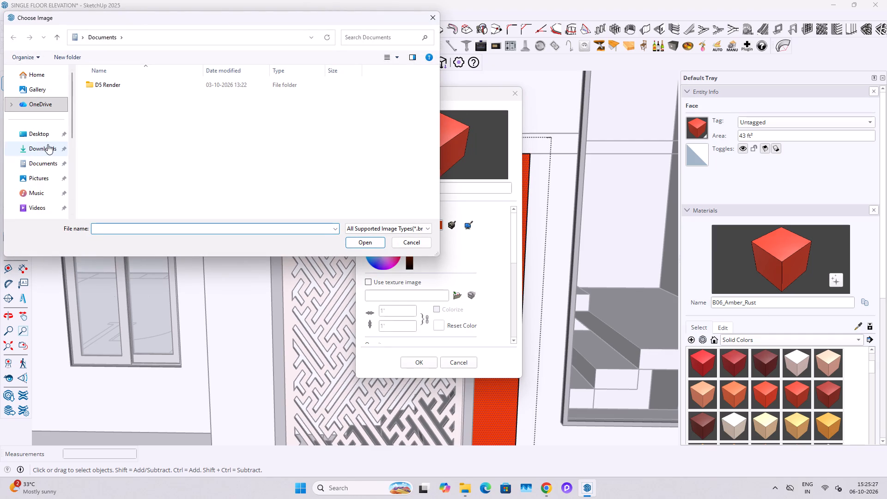
click(48, 144)
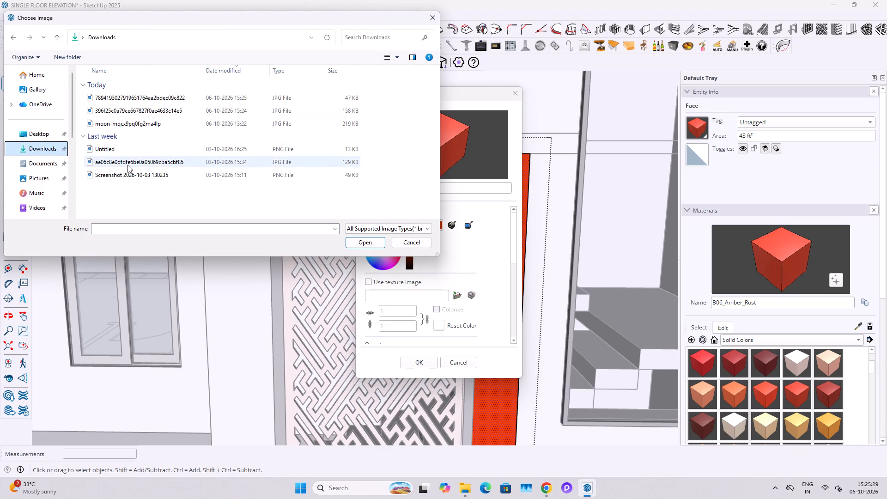
click(114, 106)
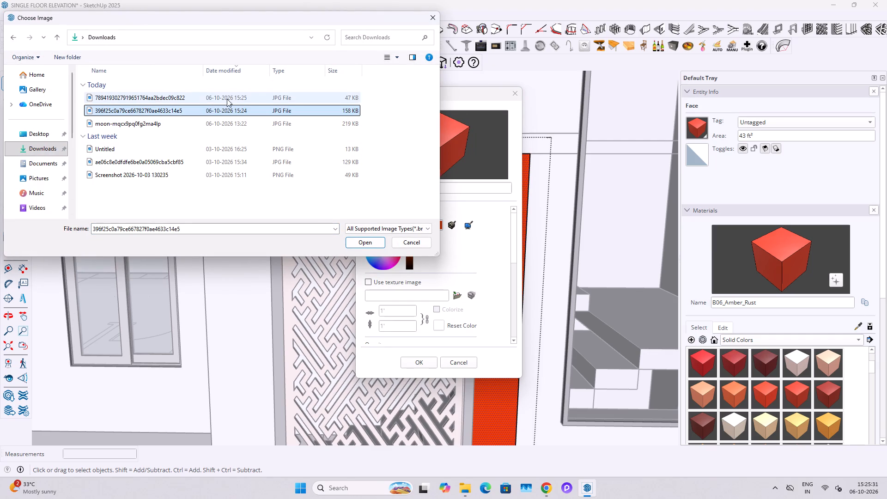
click(228, 97)
click(424, 359)
click(371, 238)
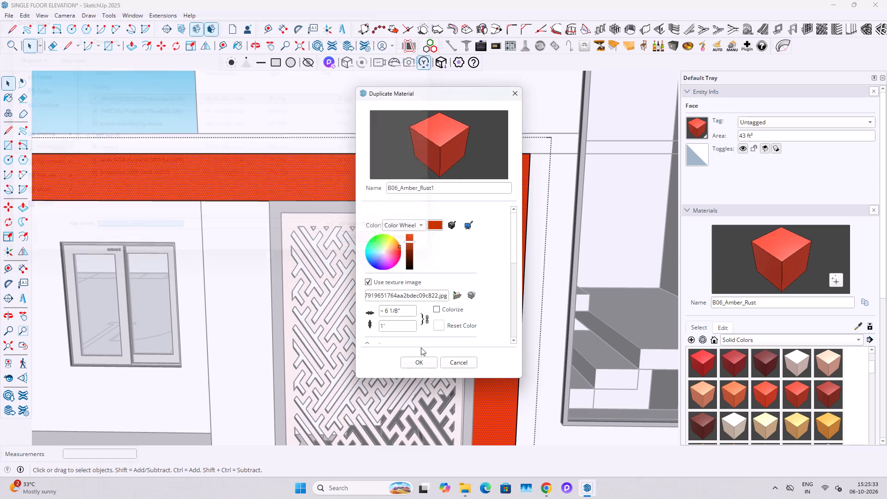
click(419, 358)
click(509, 187)
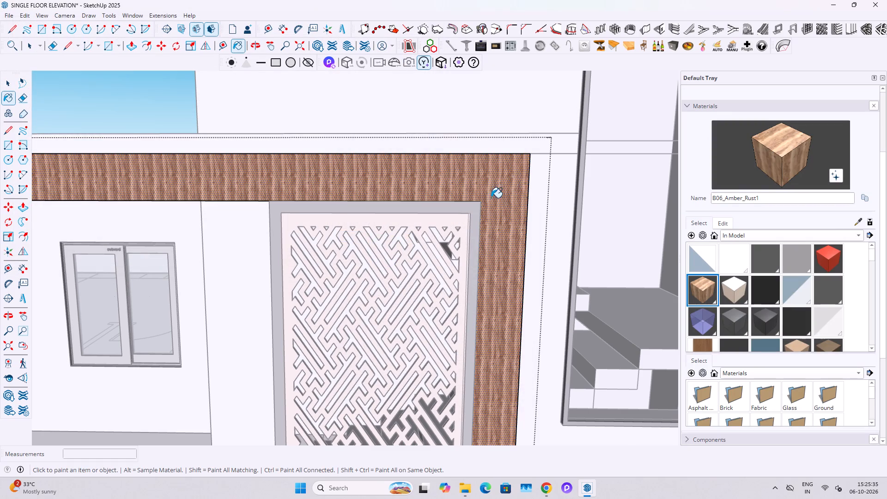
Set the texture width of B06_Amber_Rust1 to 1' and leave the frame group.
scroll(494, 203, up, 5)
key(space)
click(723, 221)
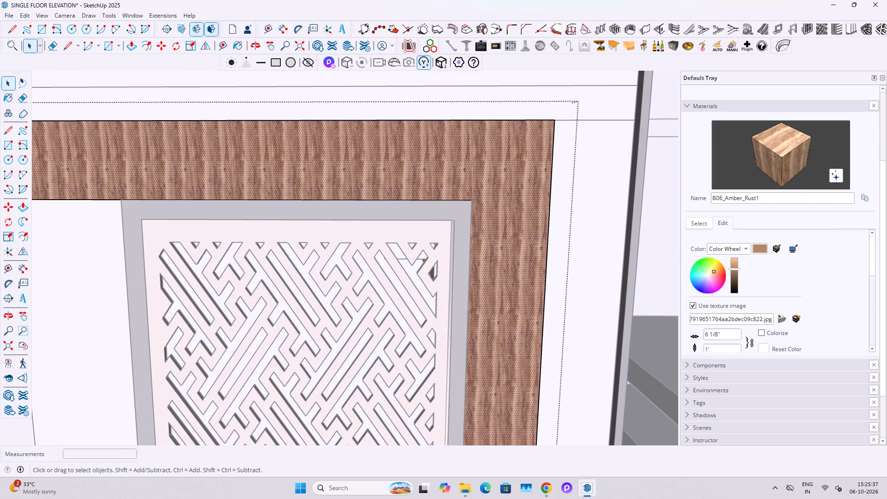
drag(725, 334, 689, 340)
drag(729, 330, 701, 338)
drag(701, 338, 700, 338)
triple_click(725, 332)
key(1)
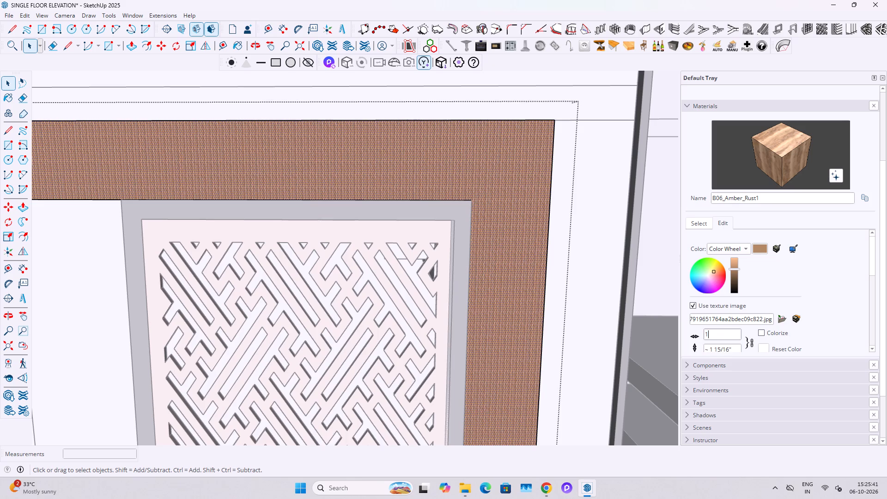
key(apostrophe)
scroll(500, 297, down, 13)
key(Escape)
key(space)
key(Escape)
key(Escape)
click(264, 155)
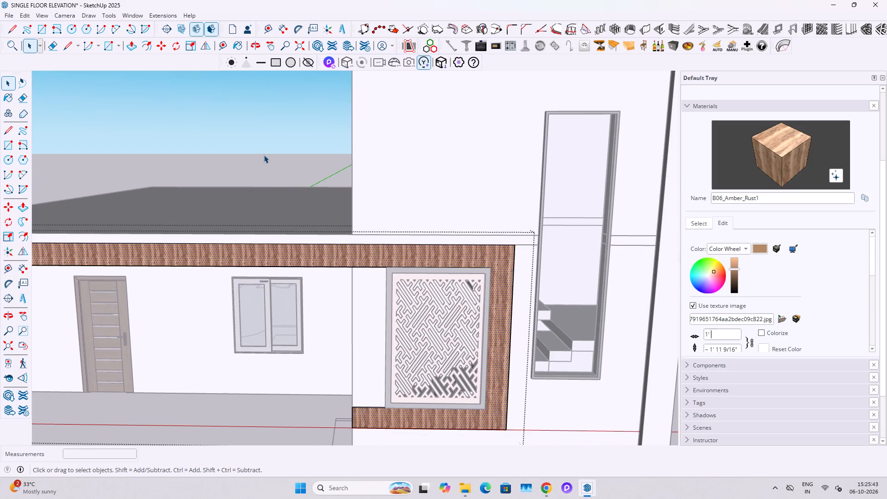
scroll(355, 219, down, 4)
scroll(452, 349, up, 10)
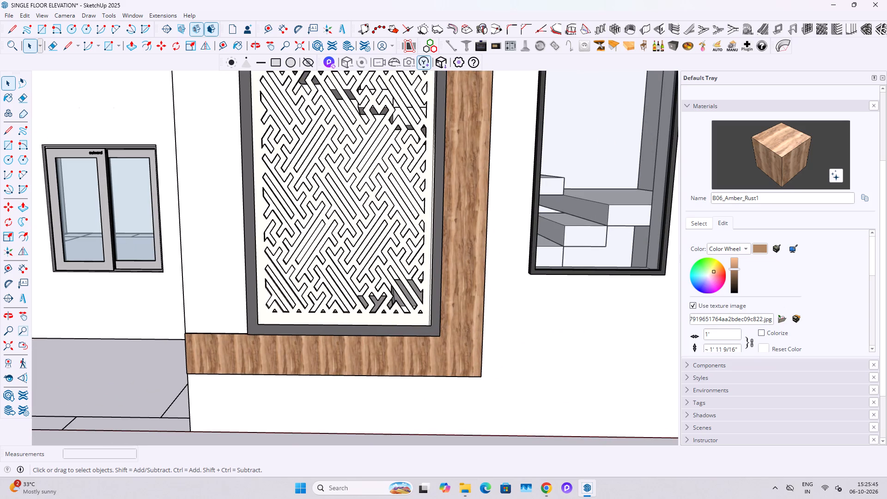
Unlock the aspect ratio of the B06_Amber_Rust1 texture and set its size to 1' 6" wide by 3' high.
click(752, 345)
triple_click(716, 351)
text(3')
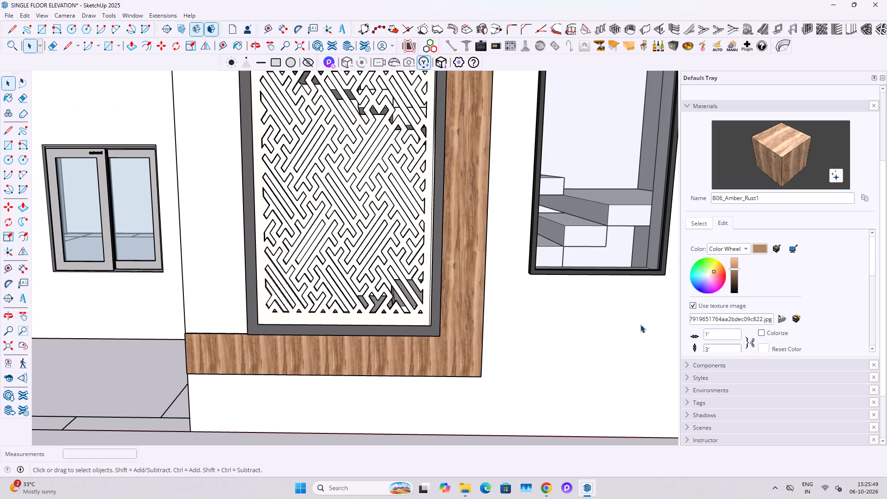
drag(713, 334, 694, 340)
key(1)
key(apostrophe)
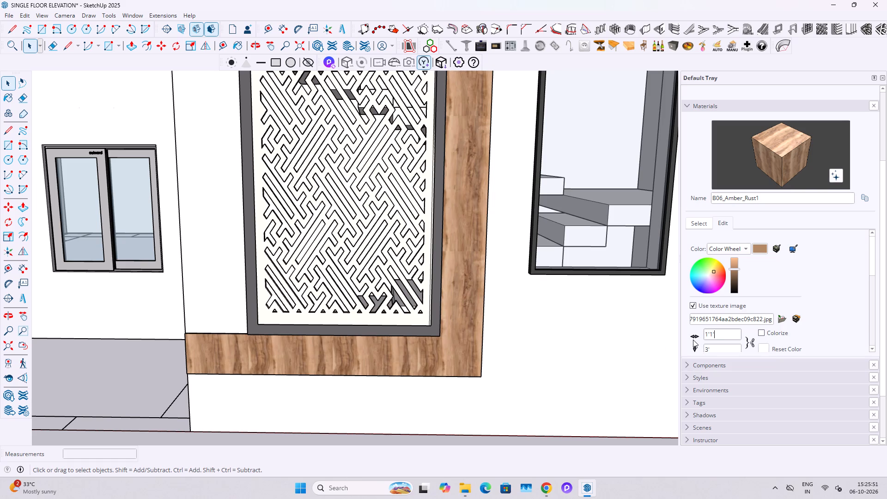
key(BackSpace)
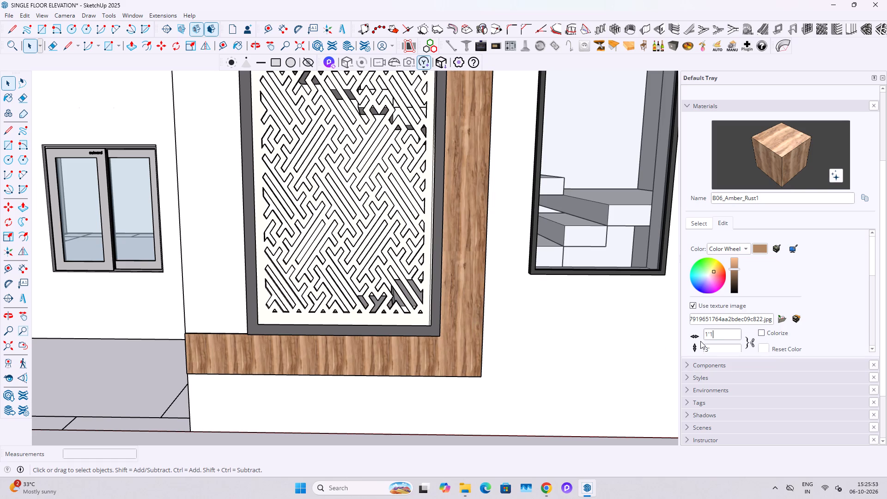
key(BackSpace)
text(6")
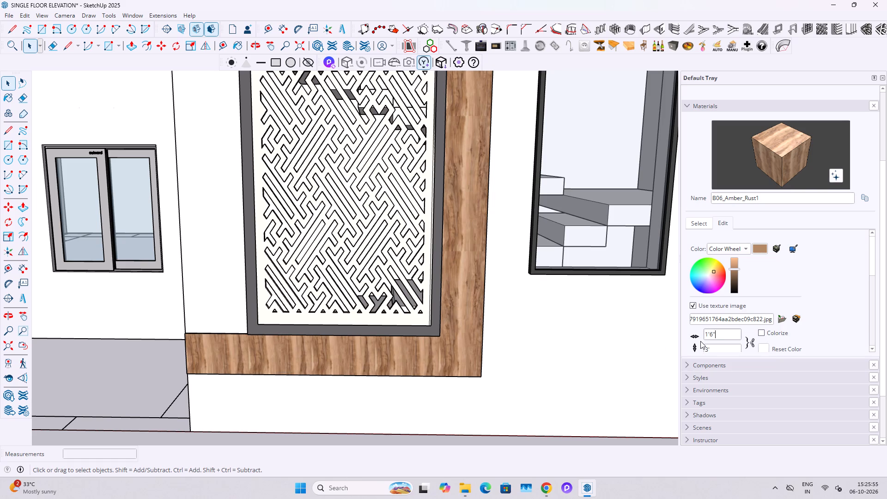
scroll(509, 315, down, 10)
click(448, 423)
Inside the frame group, rotate the front face's wood texture a quarter turn so the grain runs horizontally along the porch beam.
scroll(395, 194, up, 8)
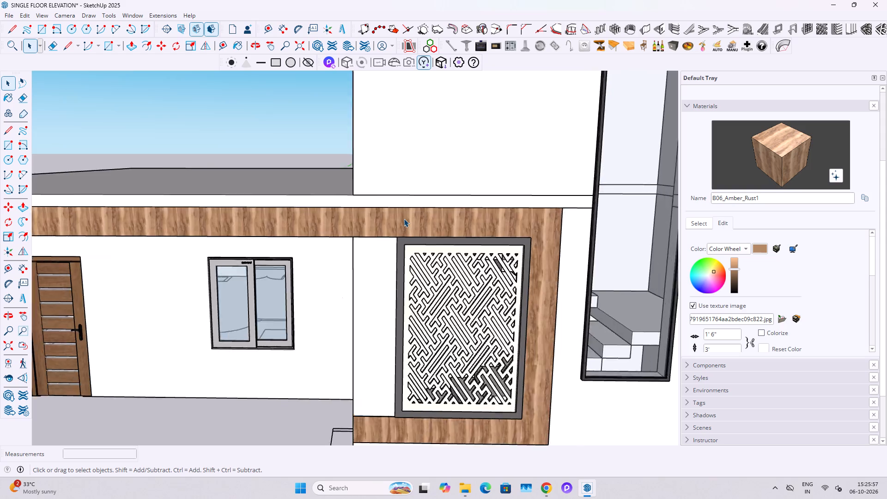
scroll(404, 219, up, 15)
scroll(402, 221, down, 3)
double_click(402, 221)
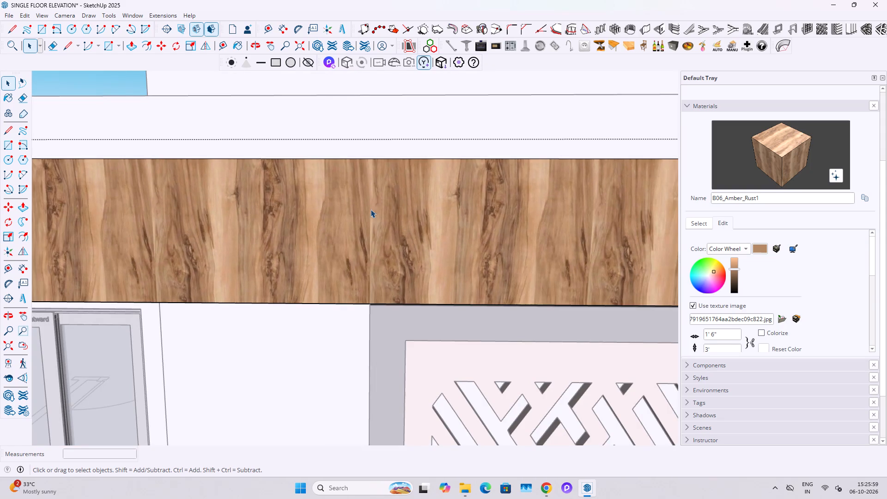
click(370, 209)
right_click(370, 209)
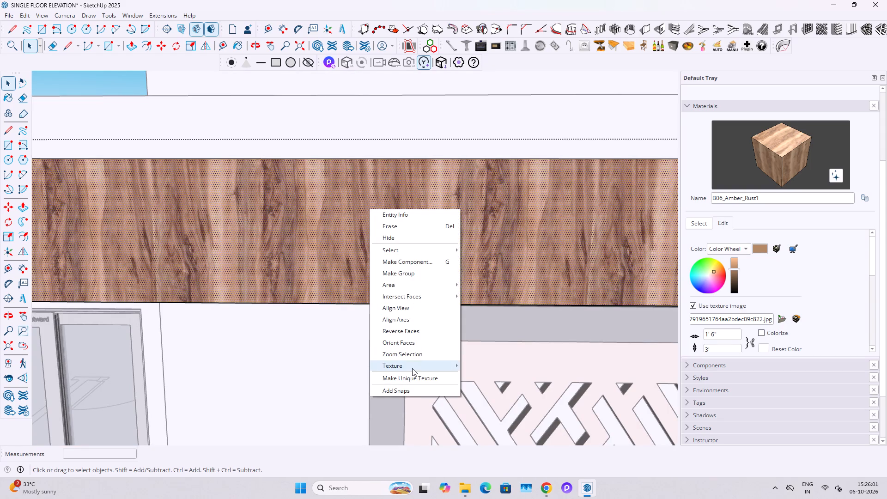
click(412, 368)
click(498, 365)
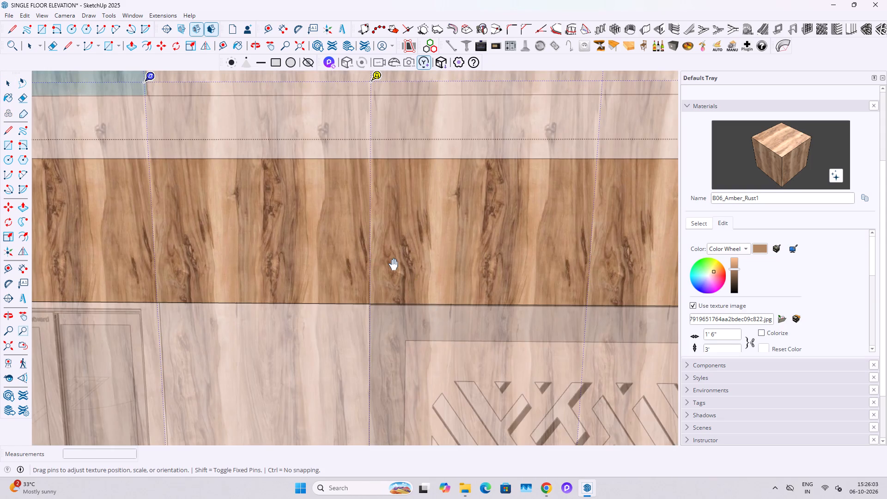
scroll(393, 264, down, 9)
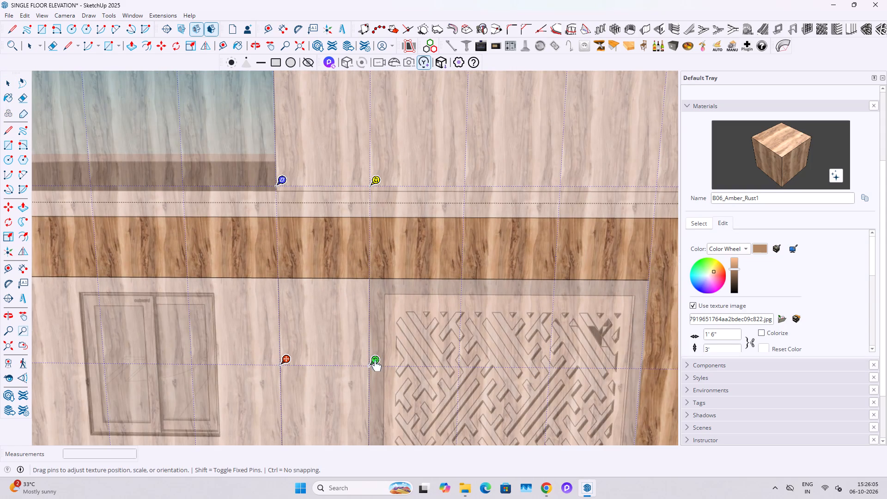
drag(377, 367, 369, 274)
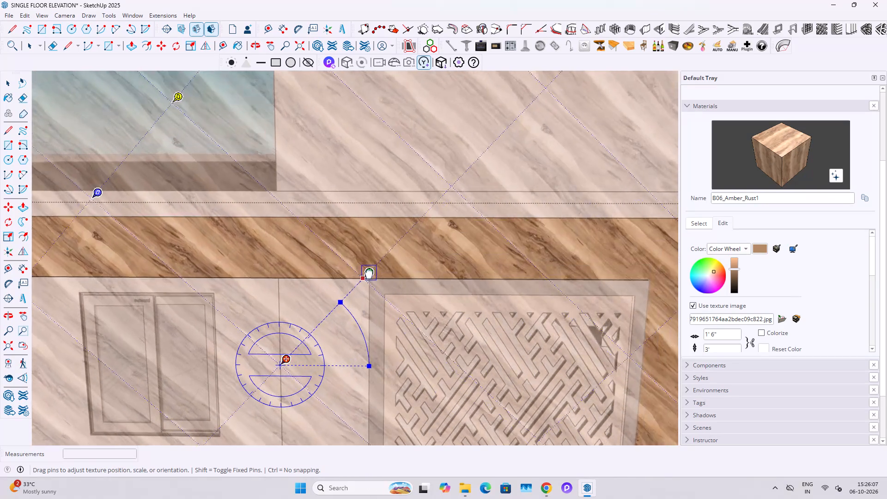
drag(369, 274, 311, 251)
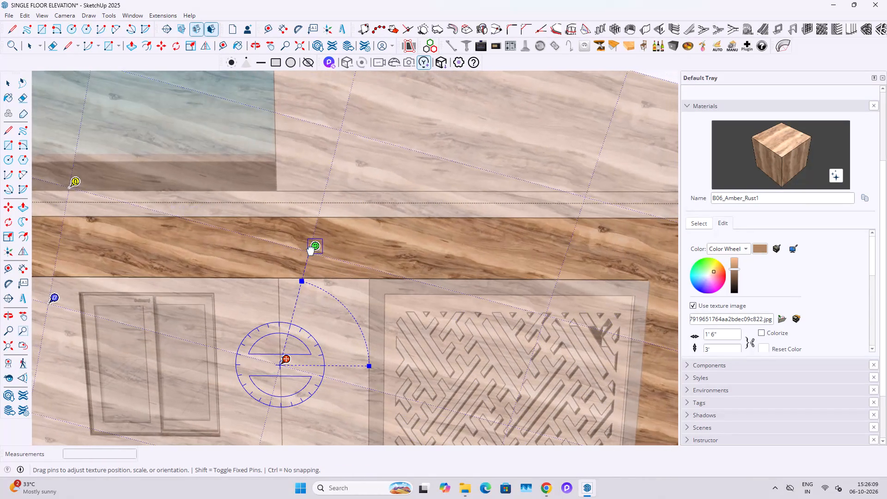
drag(311, 251, 289, 250)
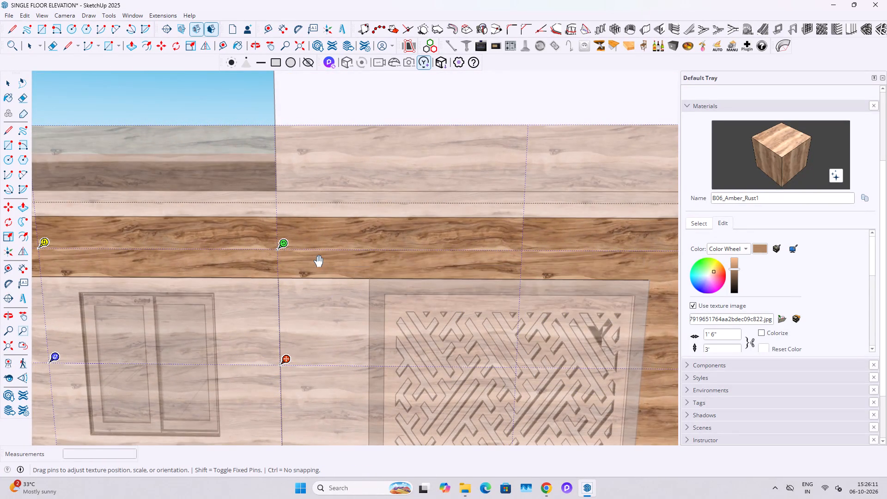
key(Return)
scroll(379, 290, down, 11)
key(Escape)
key(Escape)
key(Escape)
scroll(399, 286, down, 3)
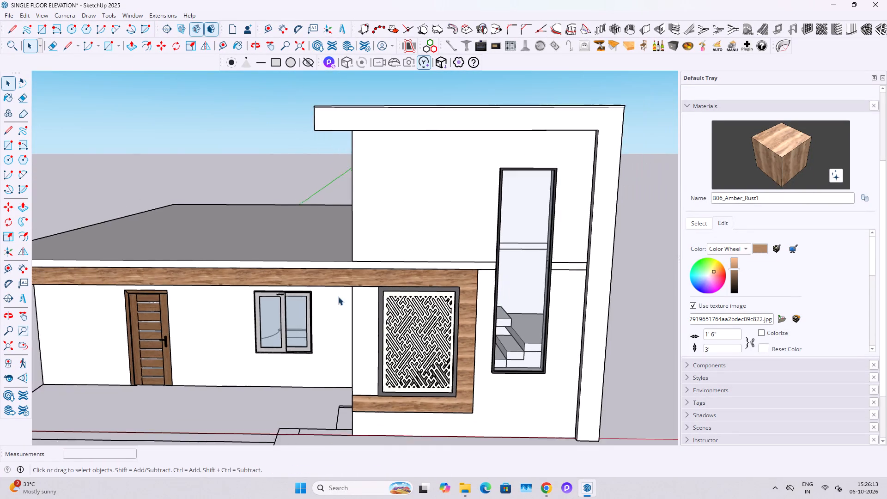
Examine the wood-clad frame and the roof slab edge above it from the open porch end, from below and from the front.
shift+middle_drag(342, 292, 407, 287)
scroll(351, 268, up, 6)
middle_drag(402, 274, 581, 280)
middle_drag(548, 275, 608, 264)
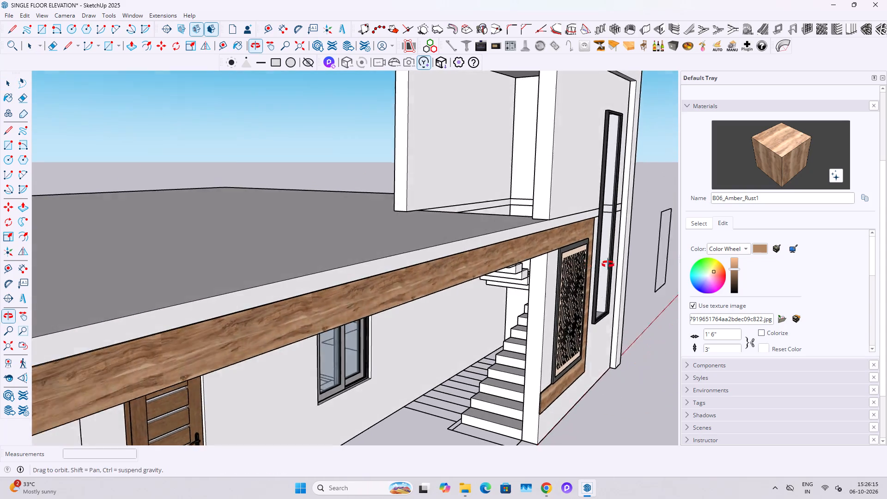
middle_drag(608, 264, 619, 258)
middle_click(273, 310)
double_click(234, 316)
double_click(218, 286)
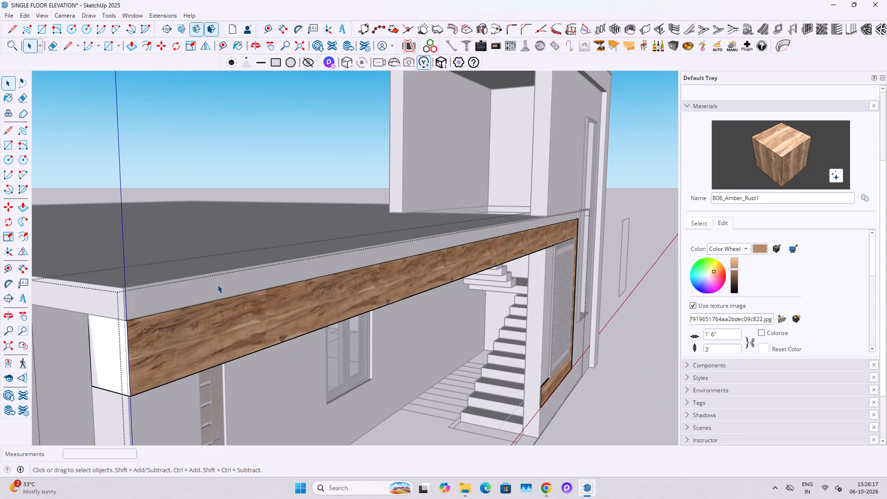
click(208, 288)
key(Escape)
key(Escape)
click(183, 339)
middle_drag(189, 356, 198, 295)
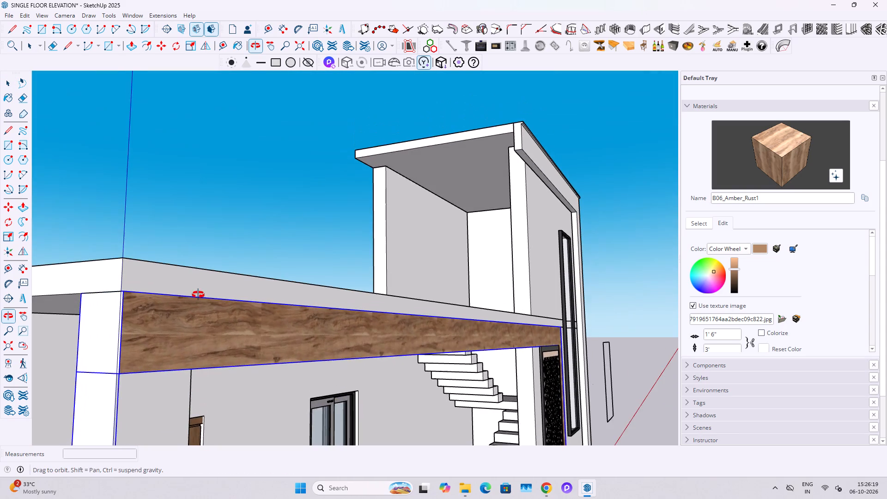
middle_drag(198, 295, 198, 294)
middle_drag(343, 341, 275, 341)
scroll(216, 344, down, 3)
shift+middle_drag(416, 343, 246, 341)
middle_drag(431, 341, 328, 350)
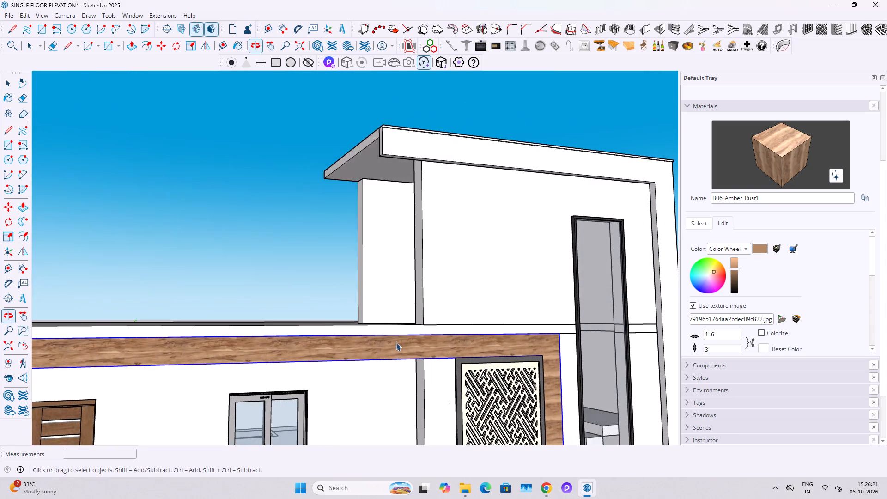
scroll(396, 342, down, 1)
Inside the wood frame group, push-pull the beam's top face up to the bottom corner of the upper wall.
double_click(367, 341)
middle_drag(428, 341, 424, 395)
scroll(448, 366, up, 9)
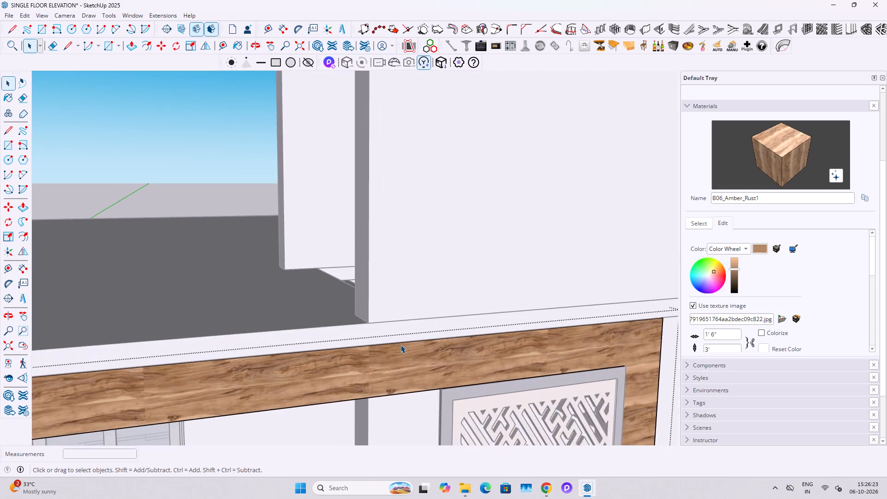
scroll(401, 345, up, 1)
middle_drag(400, 345, 405, 388)
scroll(395, 374, up, 4)
click(399, 361)
key(p)
click(399, 361)
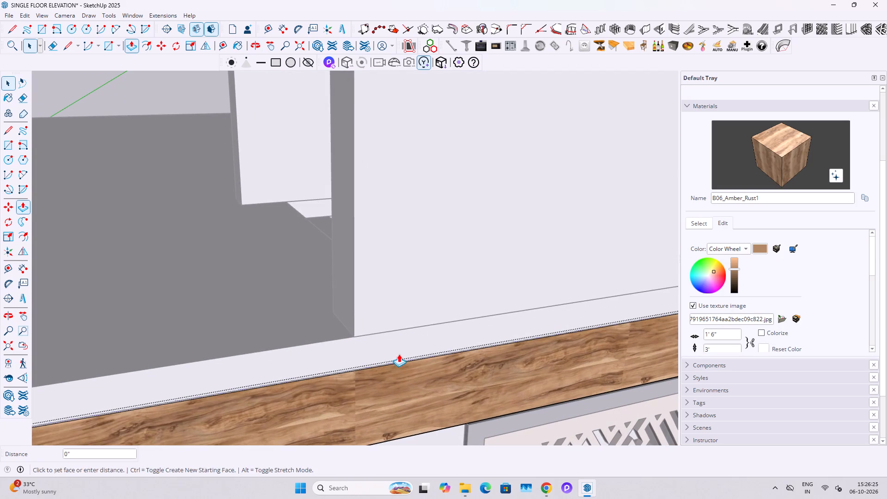
click(397, 360)
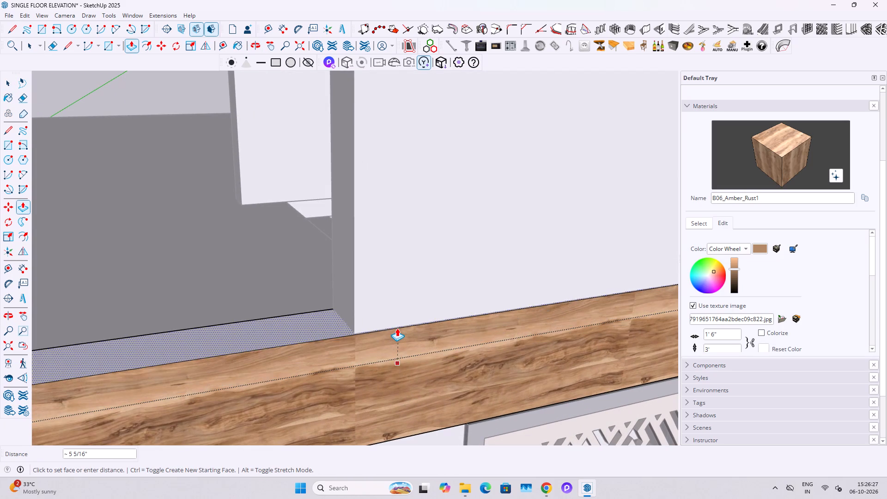
click(356, 335)
key(space)
key(Escape)
scroll(352, 341, down, 13)
key(Escape)
key(space)
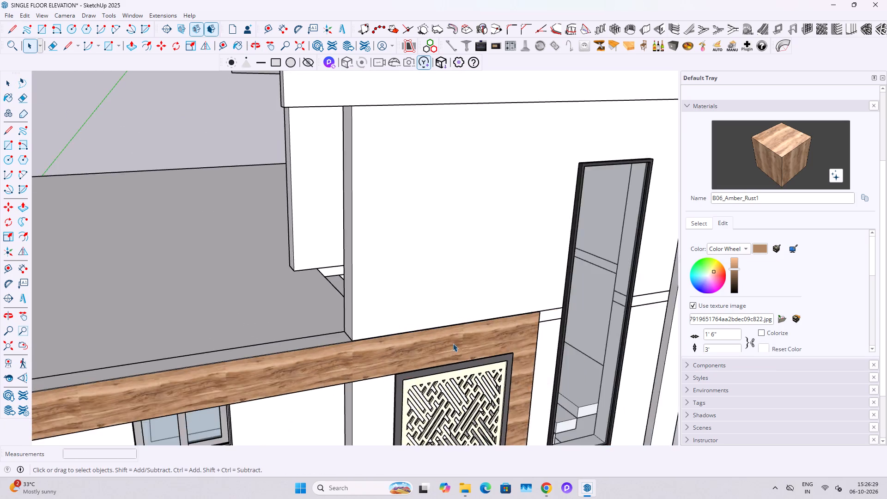
middle_drag(454, 344, 378, 291)
scroll(387, 300, down, 6)
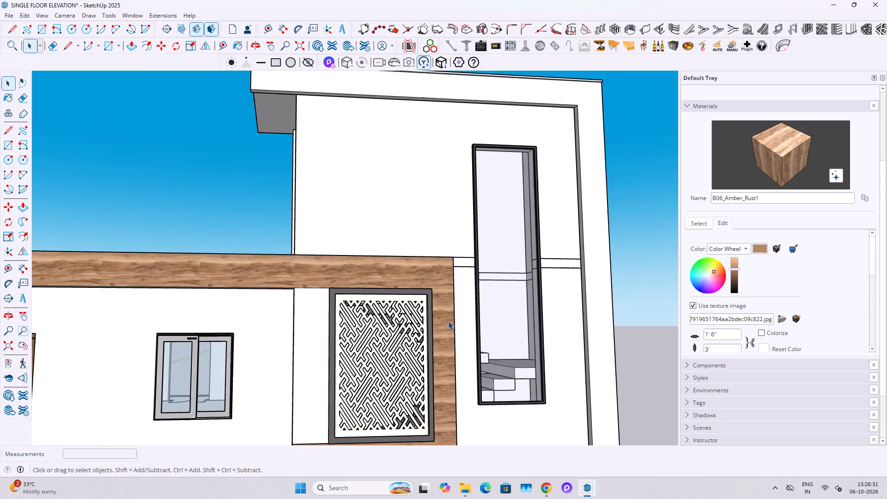
Inside the frame group, extend the end face beside the tall window outward by 5".
middle_drag(464, 335, 395, 370)
scroll(395, 293, up, 1)
double_click(397, 292)
middle_drag(409, 257, 304, 302)
scroll(316, 300, up, 14)
click(300, 265)
key(p)
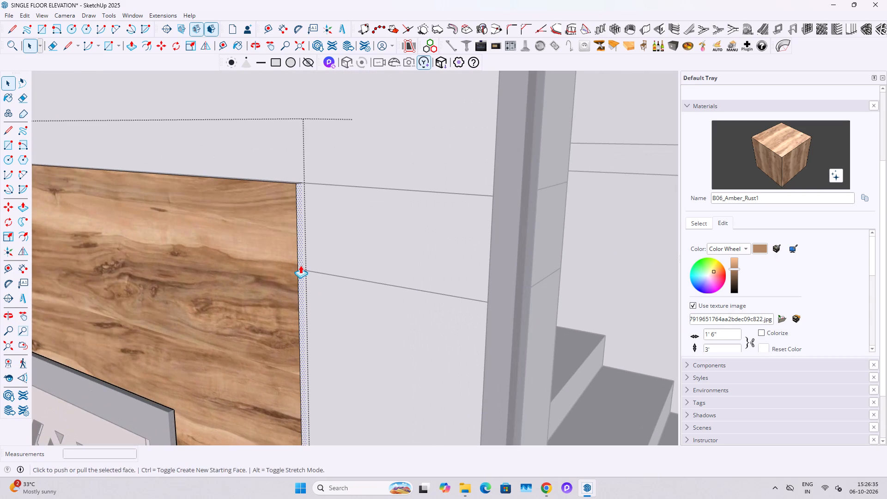
click(300, 265)
text(5")
key(Return)
key(space)
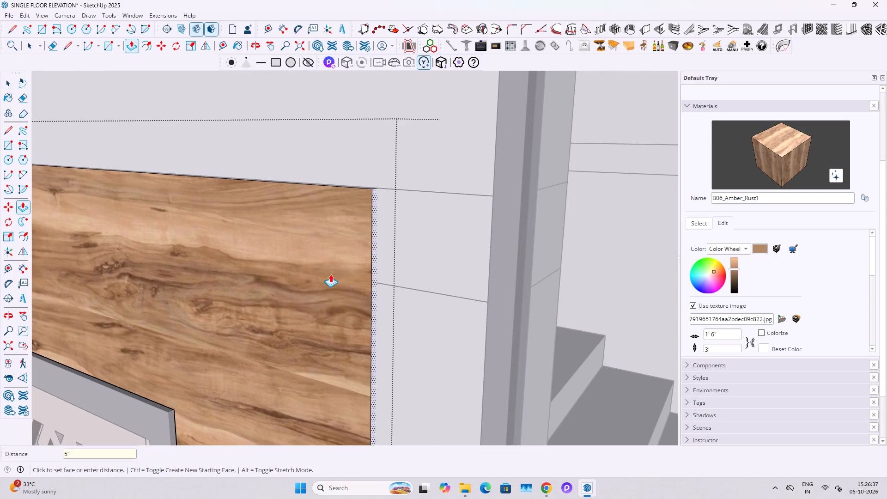
Measure the wood frame's height above the jali screen and its width beside it, and leave the frame group.
scroll(385, 289, down, 6)
scroll(228, 331, up, 4)
key(t)
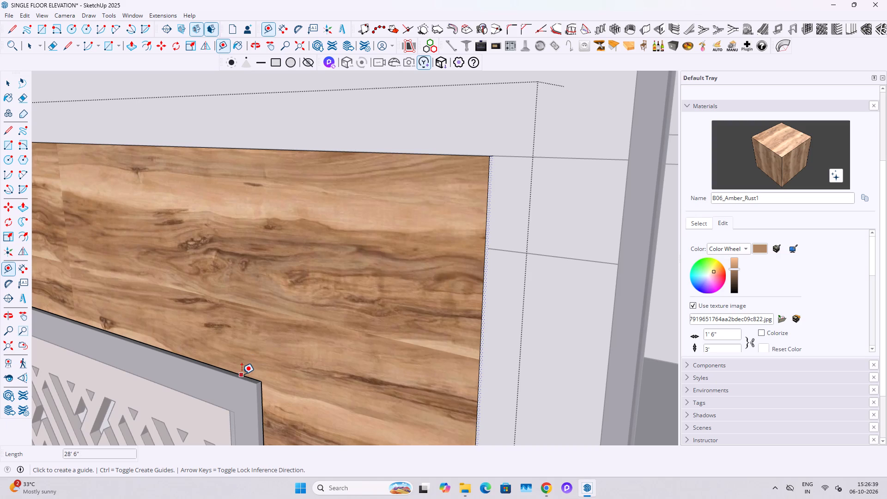
click(242, 375)
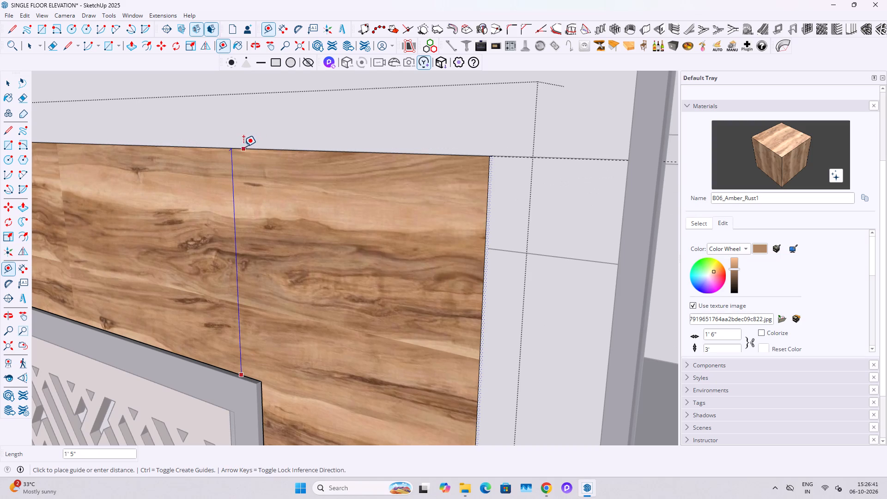
key(space)
key(t)
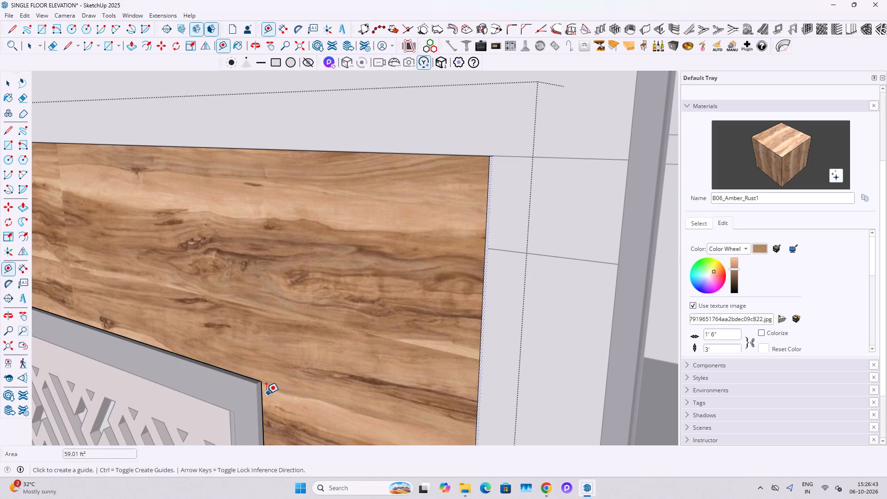
click(261, 396)
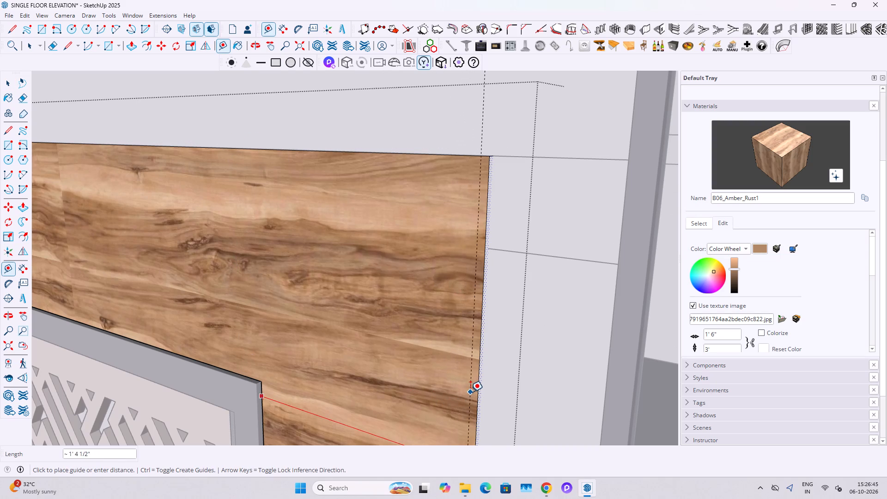
key(space)
key(Escape)
key(Escape)
key(space)
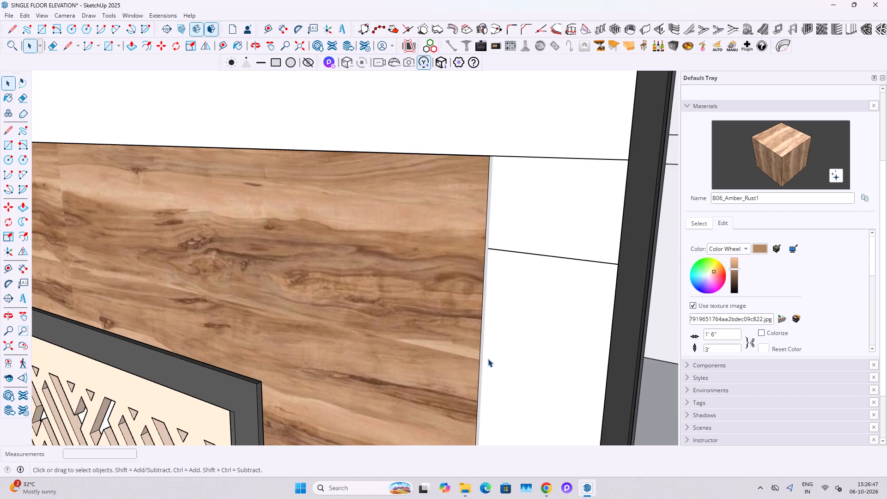
scroll(488, 359, down, 20)
scroll(488, 359, down, 12)
key(Escape)
key(Escape)
Delete all guides in the model.
middle_drag(452, 336, 481, 332)
scroll(501, 335, up, 12)
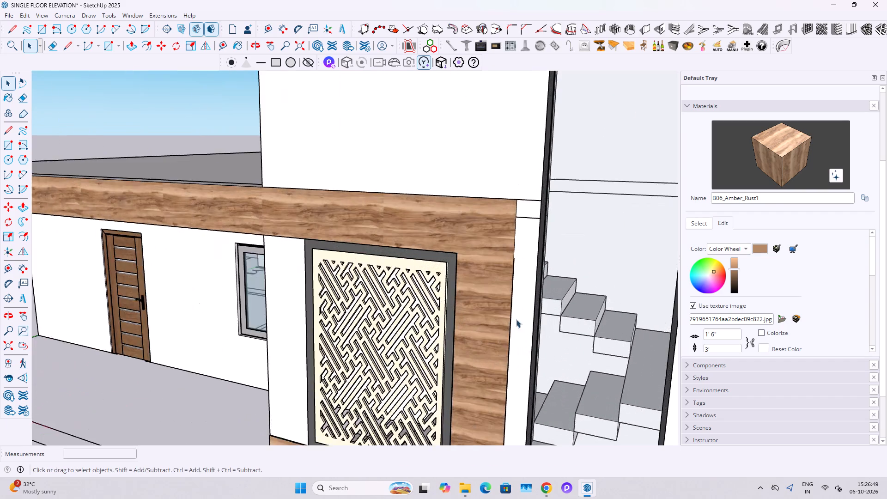
scroll(516, 319, up, 6)
middle_drag(492, 269, 522, 266)
scroll(565, 266, down, 4)
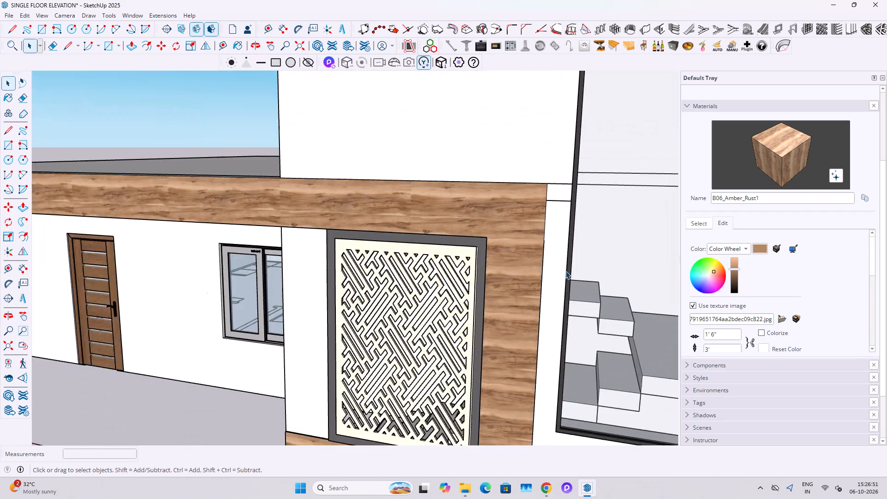
scroll(565, 271, down, 16)
middle_drag(422, 311, 500, 306)
scroll(449, 290, up, 3)
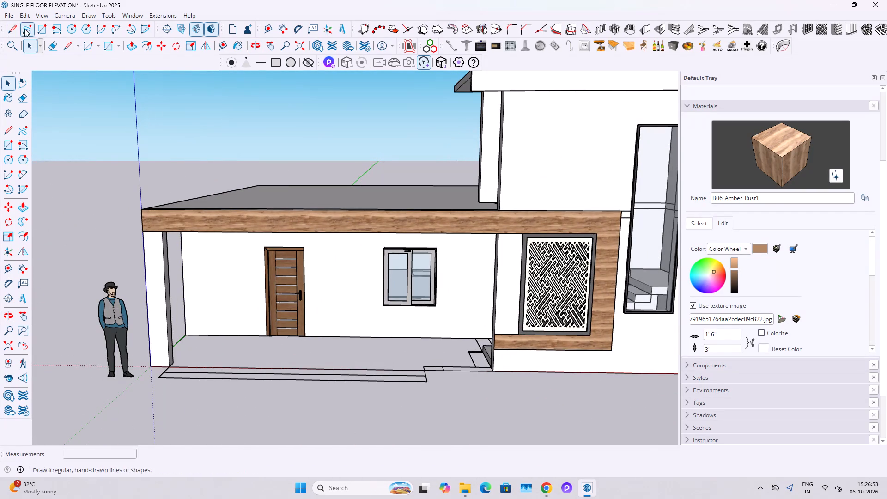
click(24, 18)
click(53, 108)
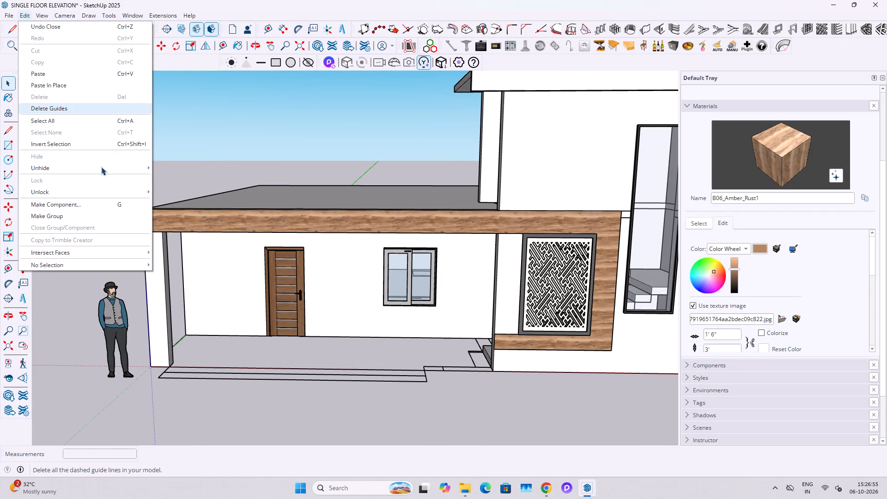
Switch to Chrome and check the house elevation reference on Pinterest.
scroll(203, 271, down, 4)
click(543, 493)
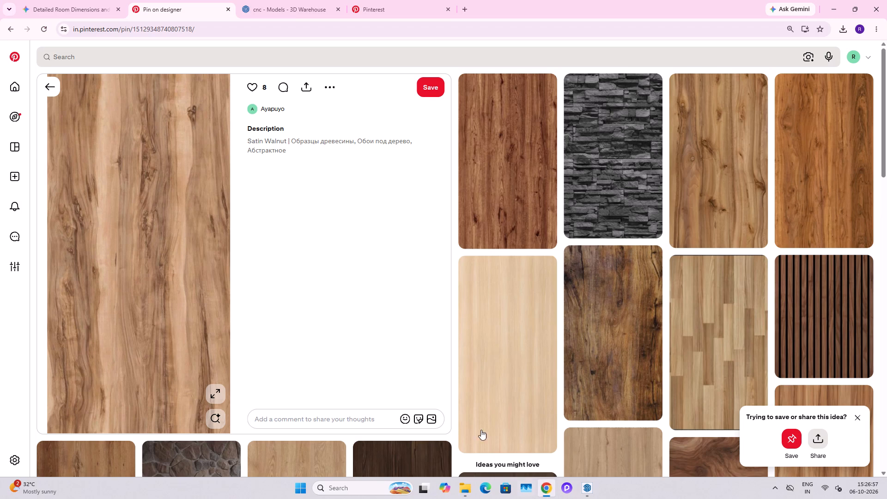
click(381, 2)
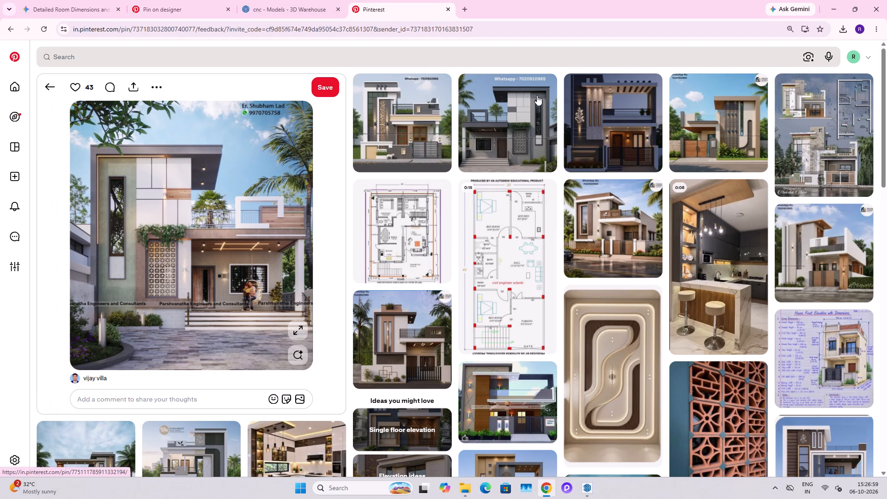
click(837, 5)
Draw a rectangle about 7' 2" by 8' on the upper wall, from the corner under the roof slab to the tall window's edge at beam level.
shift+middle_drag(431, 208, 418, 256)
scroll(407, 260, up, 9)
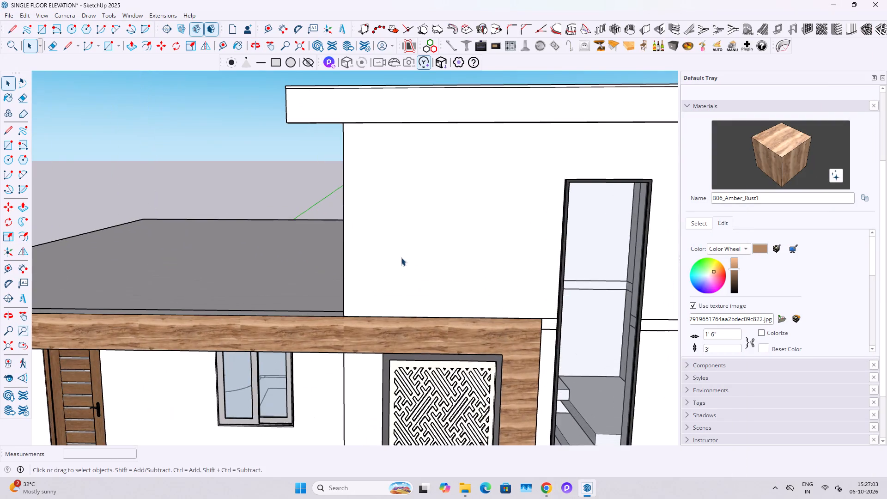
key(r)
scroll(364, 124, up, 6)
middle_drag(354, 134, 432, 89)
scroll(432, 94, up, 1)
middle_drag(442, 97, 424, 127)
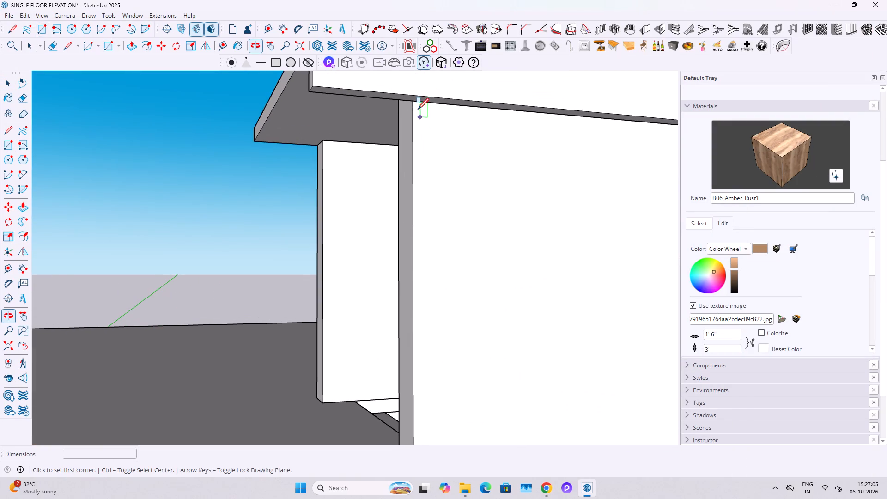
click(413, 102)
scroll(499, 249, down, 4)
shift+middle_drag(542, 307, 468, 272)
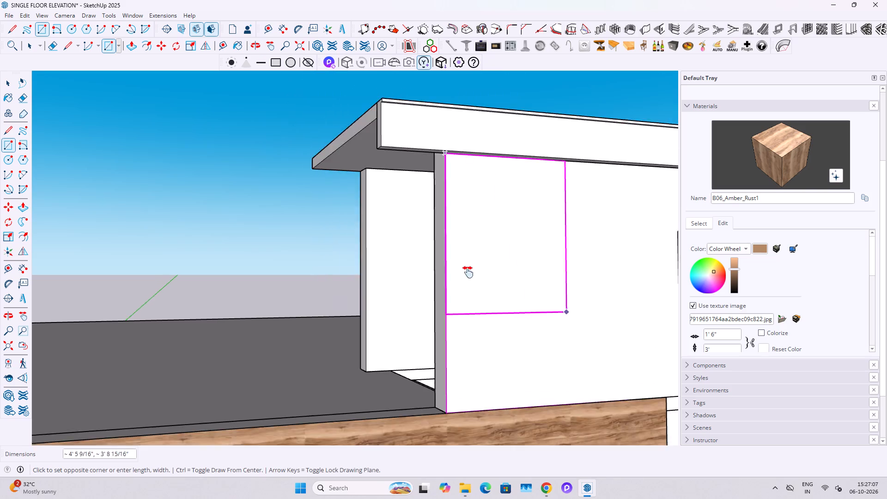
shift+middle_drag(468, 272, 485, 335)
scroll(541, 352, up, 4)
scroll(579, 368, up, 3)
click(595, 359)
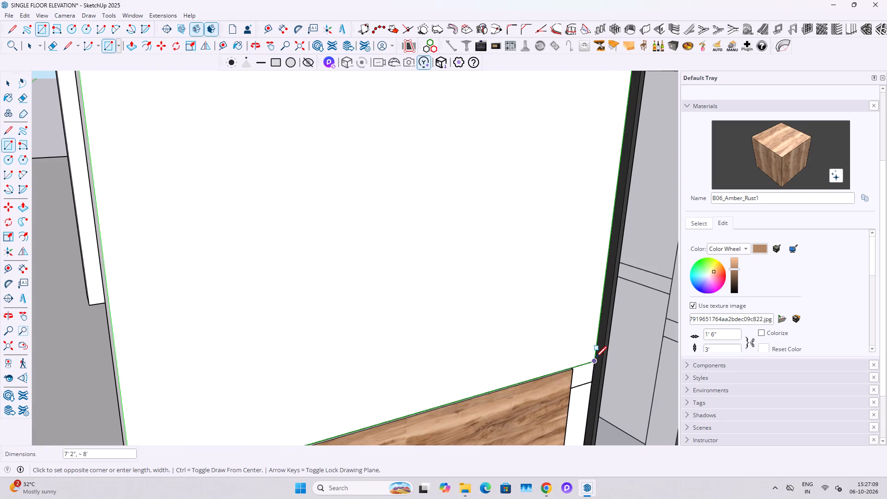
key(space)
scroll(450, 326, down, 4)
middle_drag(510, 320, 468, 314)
Hide the tall window and delete the face covering its opening together with the bounding edges.
click(587, 248)
scroll(584, 248, down, 5)
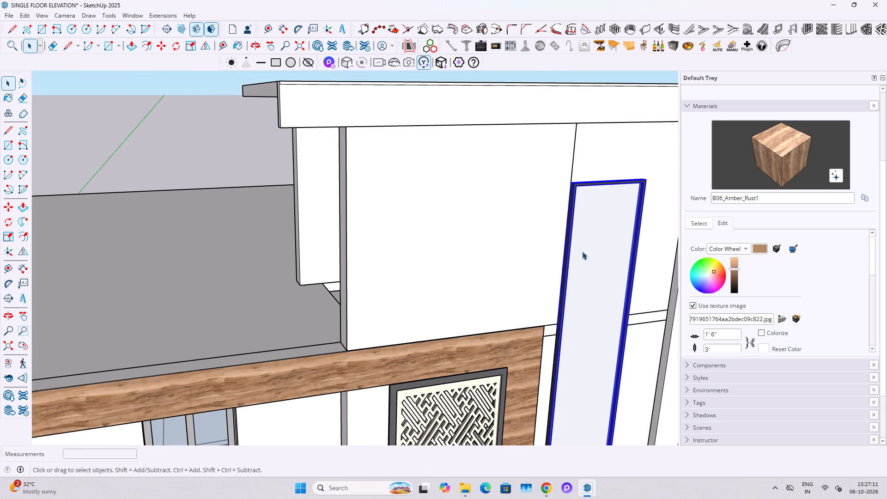
right_click(591, 260)
click(612, 289)
click(608, 198)
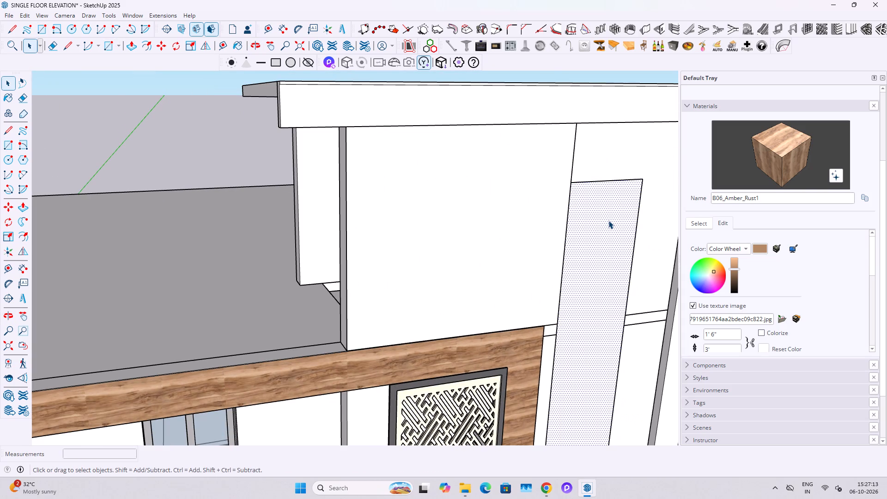
double_click(608, 225)
key(Delete)
click(593, 174)
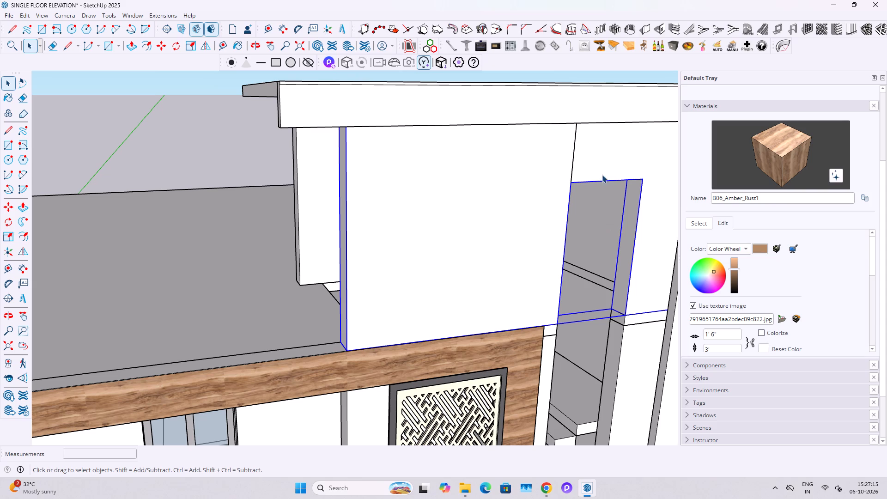
click(640, 352)
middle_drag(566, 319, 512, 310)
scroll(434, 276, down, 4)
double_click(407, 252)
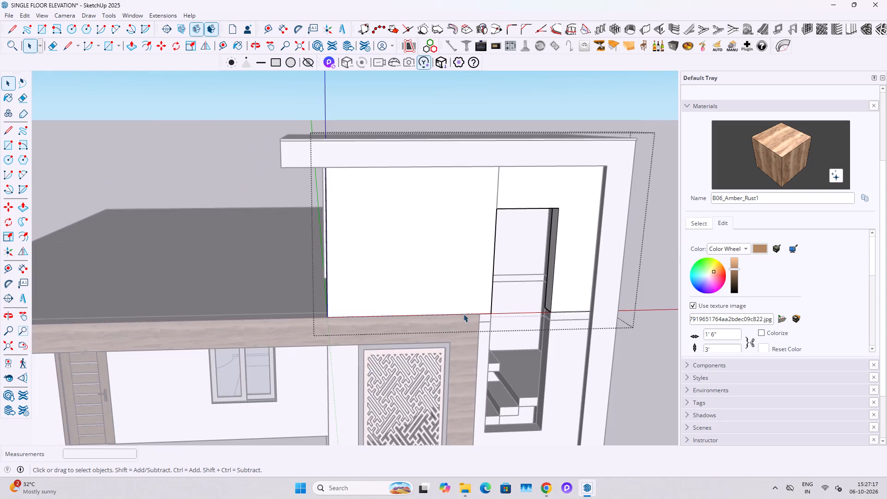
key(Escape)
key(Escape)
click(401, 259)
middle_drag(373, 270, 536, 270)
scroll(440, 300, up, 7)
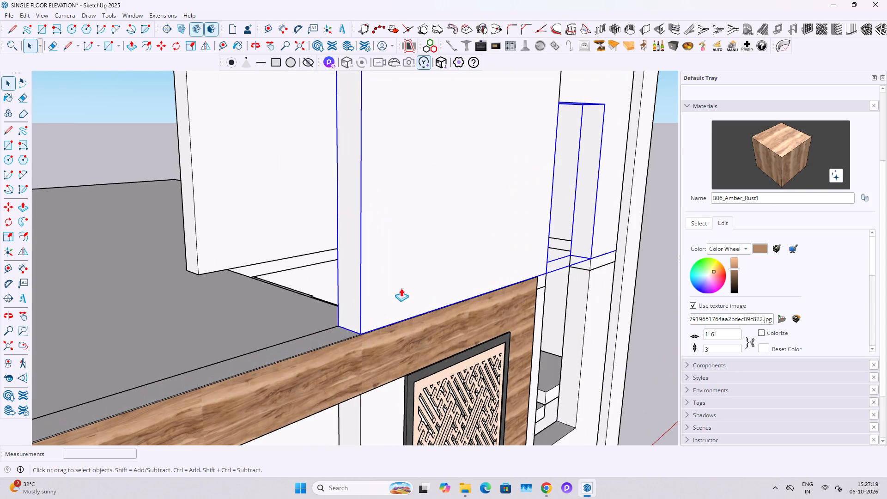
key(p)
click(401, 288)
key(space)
Draw a rectangle over the upper wall from its bottom corner on the wood beam to the vertical line under the roof slab.
scroll(390, 304, up, 8)
key(r)
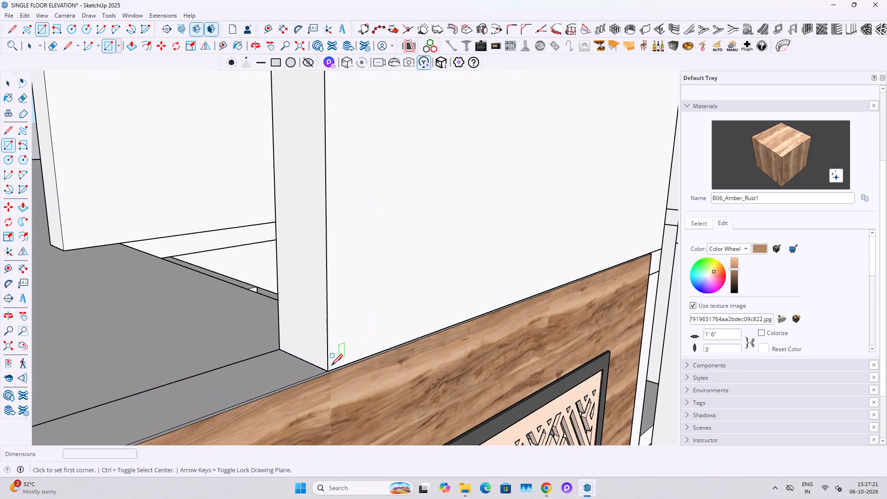
click(326, 371)
scroll(469, 285, down, 6)
middle_drag(522, 203, 387, 399)
shift+scroll(387, 399, up, 1)
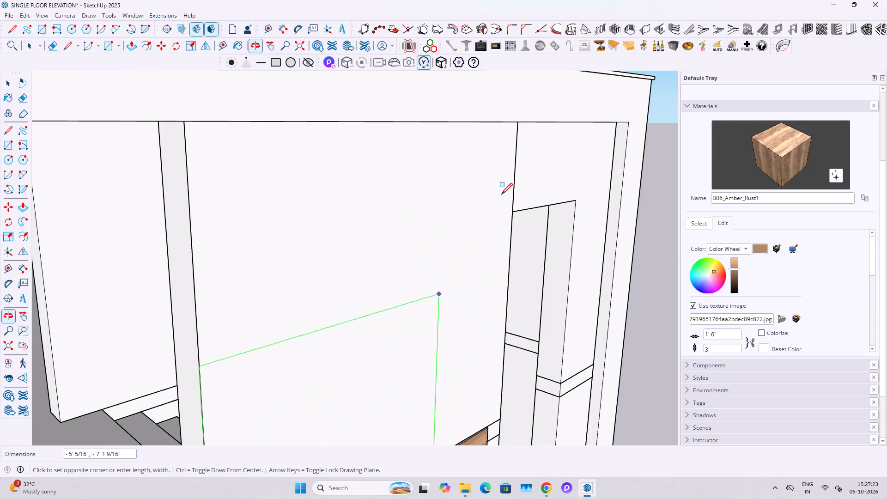
scroll(504, 181, up, 3)
scroll(526, 110, up, 9)
shift+middle_drag(504, 105, 451, 122)
shift+scroll(459, 173, up, 1)
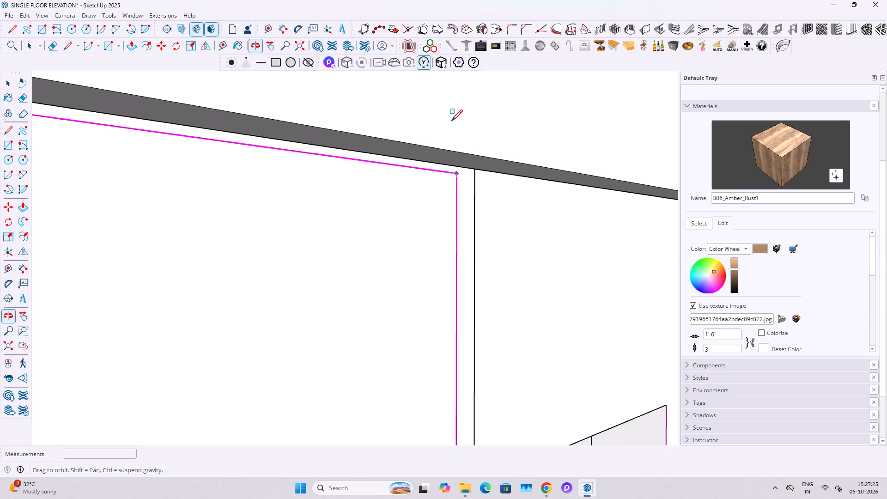
click(473, 170)
key(space)
scroll(385, 204, down, 12)
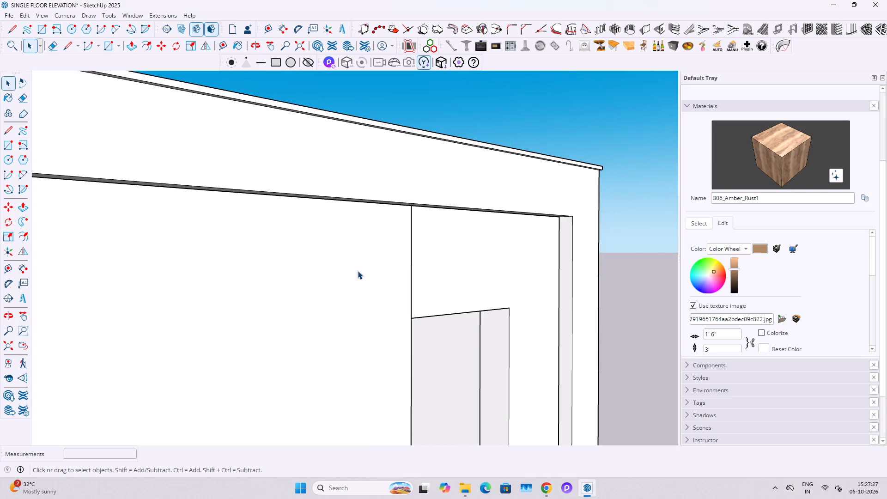
Push-pull the new upper wall rectangle by 2" to form a cladding panel.
key(p)
click(356, 274)
text(2")
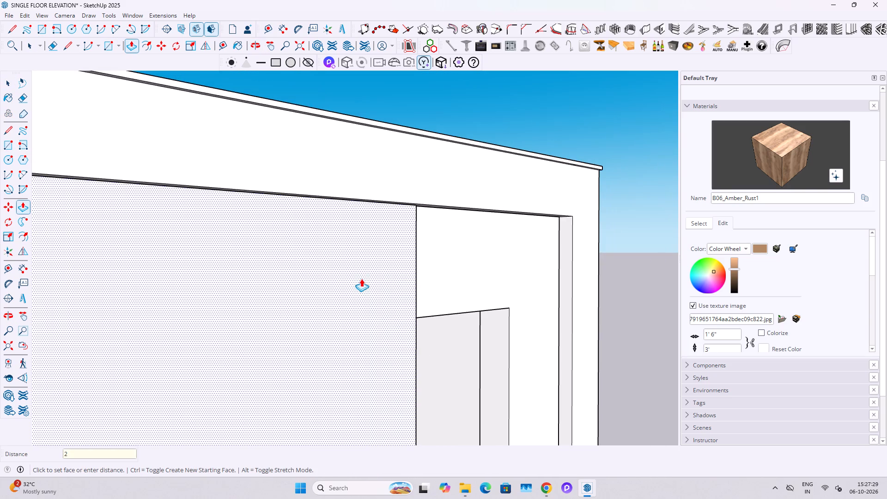
key(Return)
Make the 2" upper wall panel, with all its faces and edges, into a group.
middle_drag(382, 275, 165, 325)
key(space)
scroll(178, 313, down, 4)
double_click(179, 313)
triple_click(181, 313)
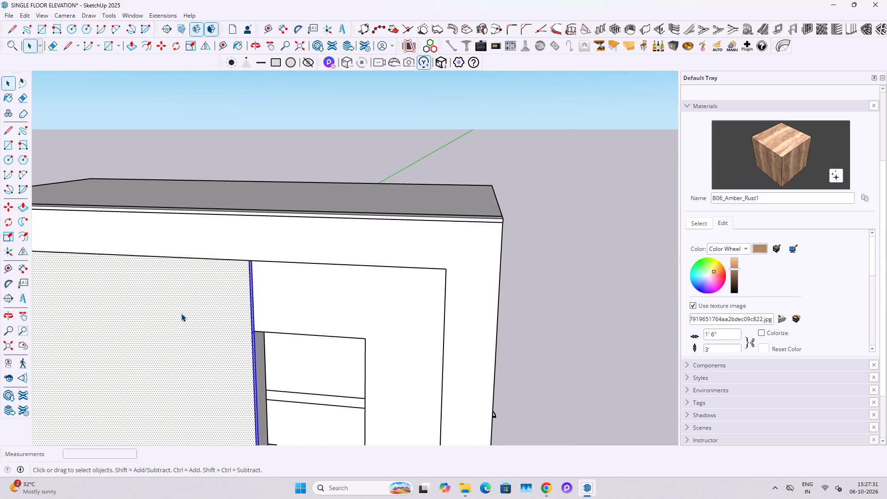
right_click(182, 313)
click(218, 397)
scroll(358, 289, down, 6)
shift+middle_drag(355, 286, 399, 257)
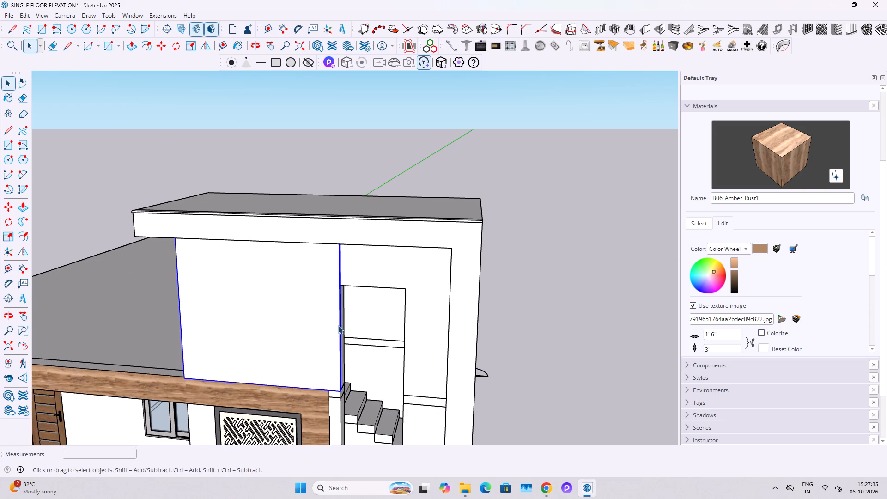
Compare the upper wall's cladding layout in the Pinterest reference with the new panel in the SketchUp model.
click(539, 481)
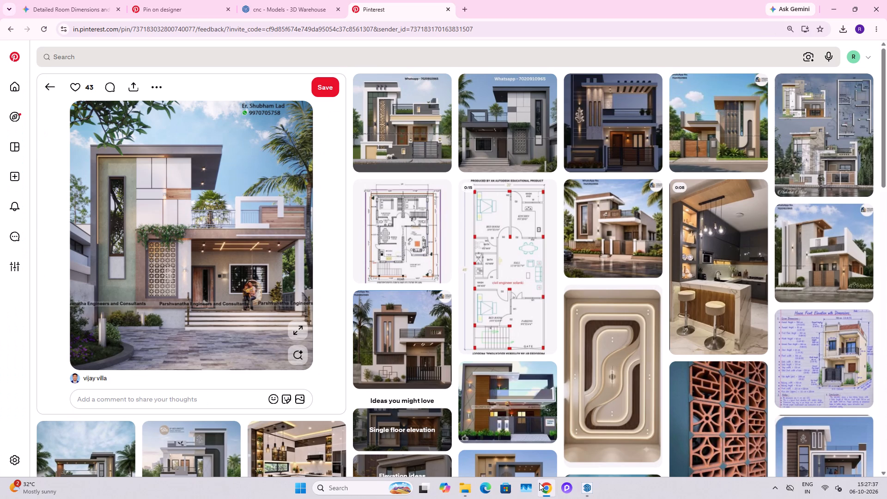
click(832, 7)
scroll(336, 297, up, 2)
scroll(374, 282, down, 2)
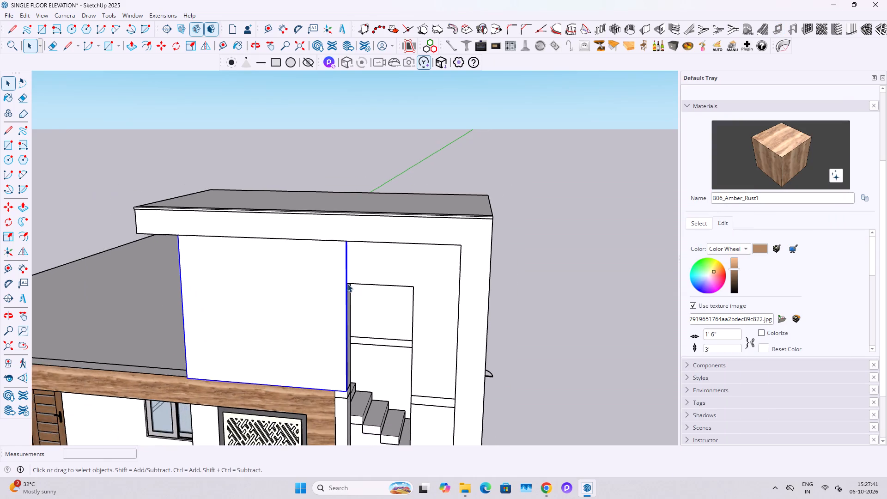
middle_drag(345, 284, 415, 273)
scroll(325, 261, up, 4)
key(t)
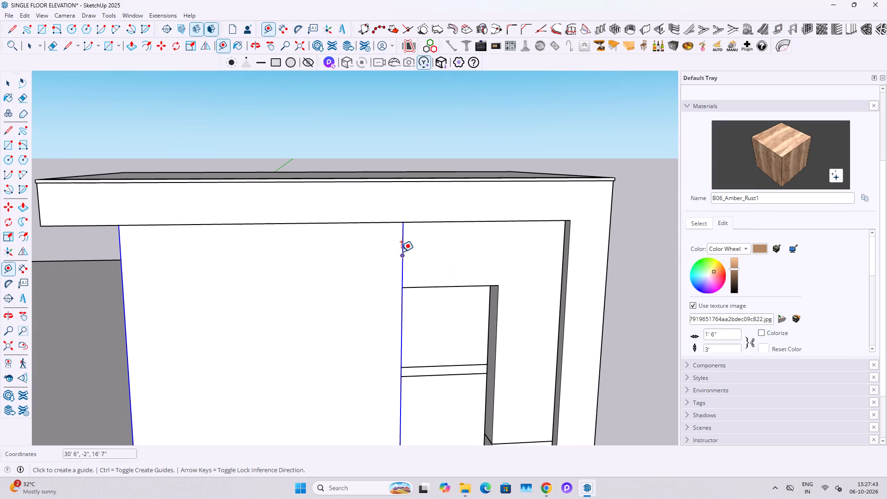
key(space)
click(547, 498)
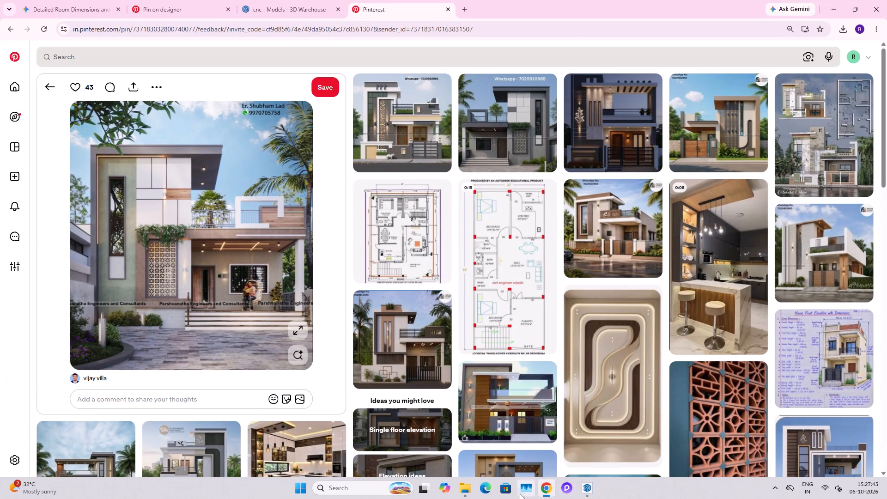
click(832, 3)
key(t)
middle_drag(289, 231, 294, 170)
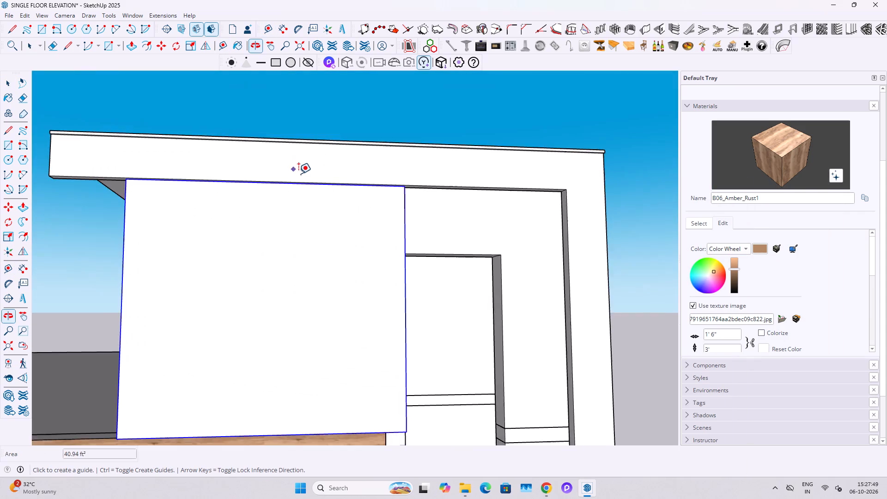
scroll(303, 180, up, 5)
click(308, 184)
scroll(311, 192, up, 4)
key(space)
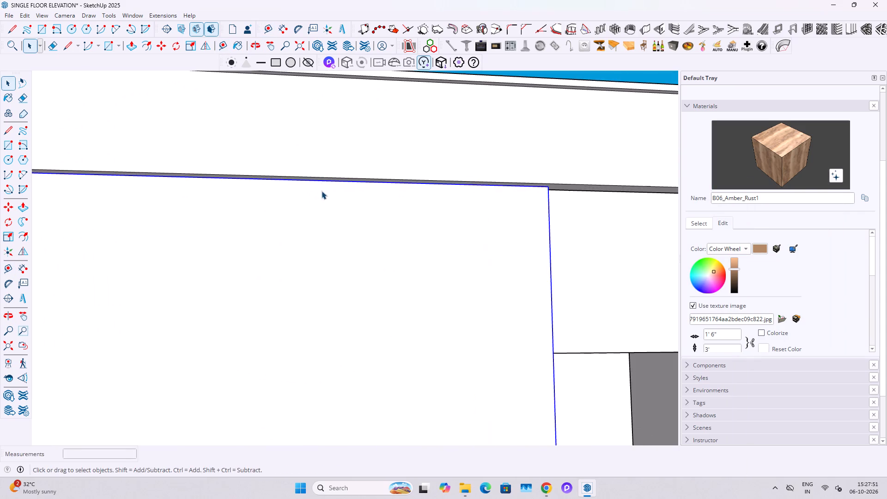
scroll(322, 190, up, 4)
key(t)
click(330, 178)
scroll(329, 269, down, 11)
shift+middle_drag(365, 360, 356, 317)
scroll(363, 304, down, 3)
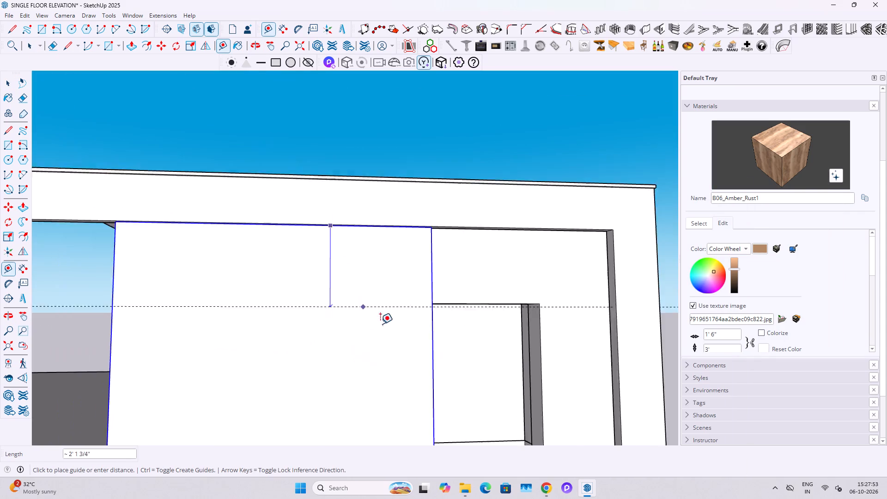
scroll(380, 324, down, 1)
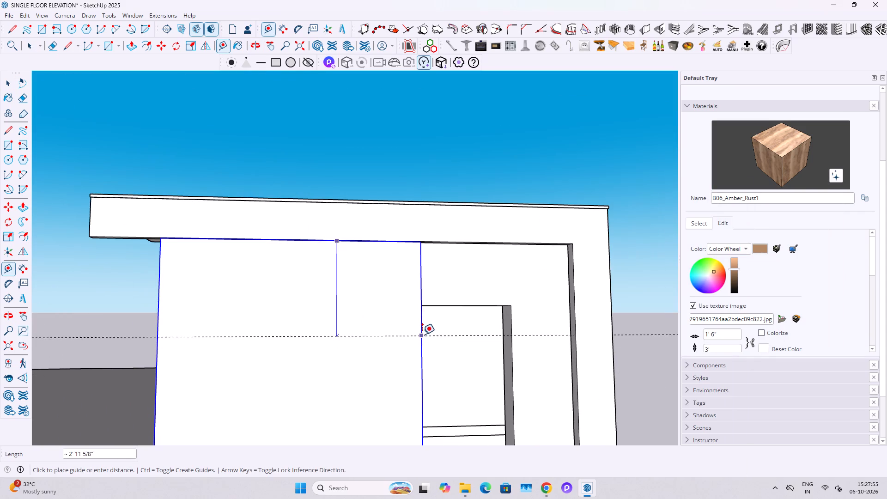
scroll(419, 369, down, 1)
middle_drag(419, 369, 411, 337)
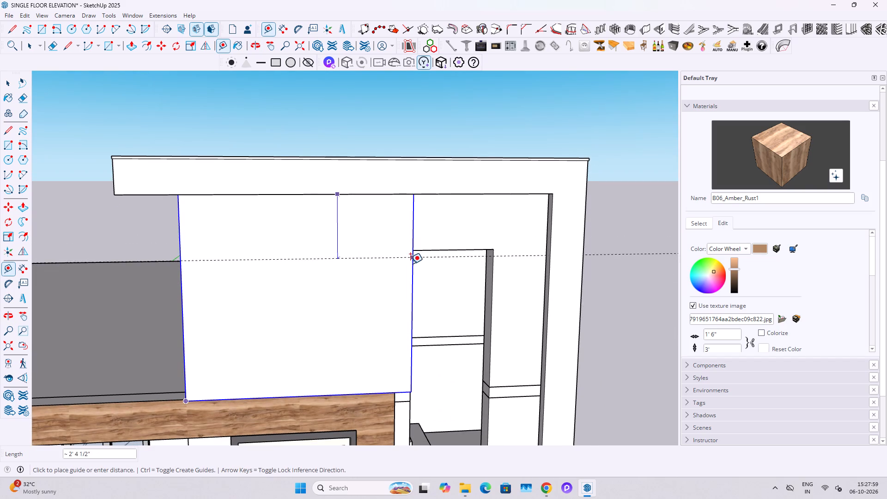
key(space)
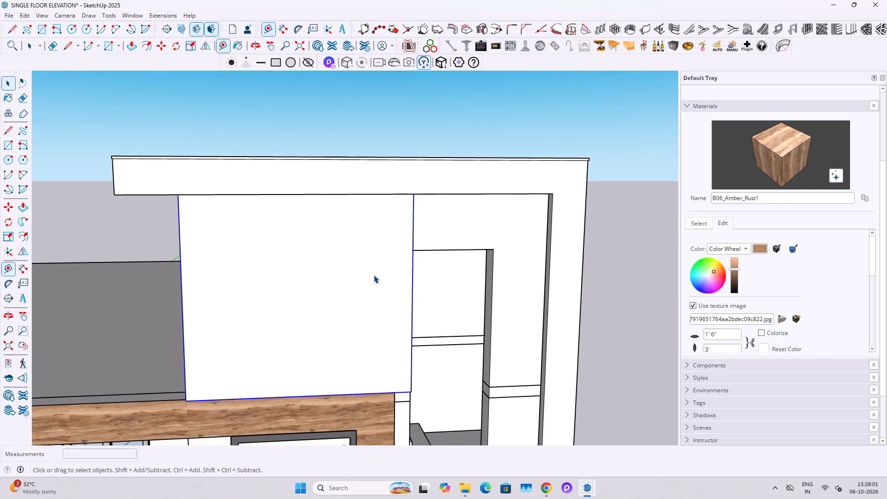
Open the upper wall panel group for editing and erase the short stray edge across its thin side face.
click(374, 275)
middle_drag(375, 275, 231, 248)
scroll(281, 276, up, 2)
key(t)
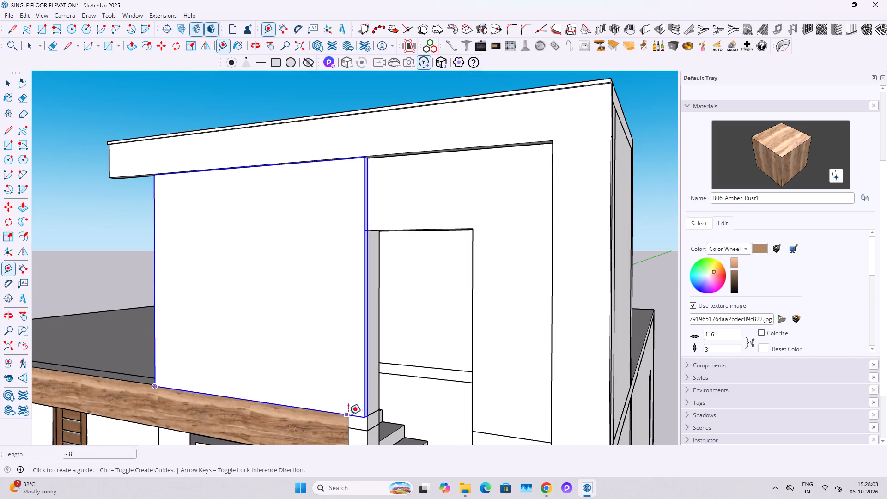
scroll(352, 415, up, 3)
scroll(350, 187, up, 7)
key(space)
double_click(369, 155)
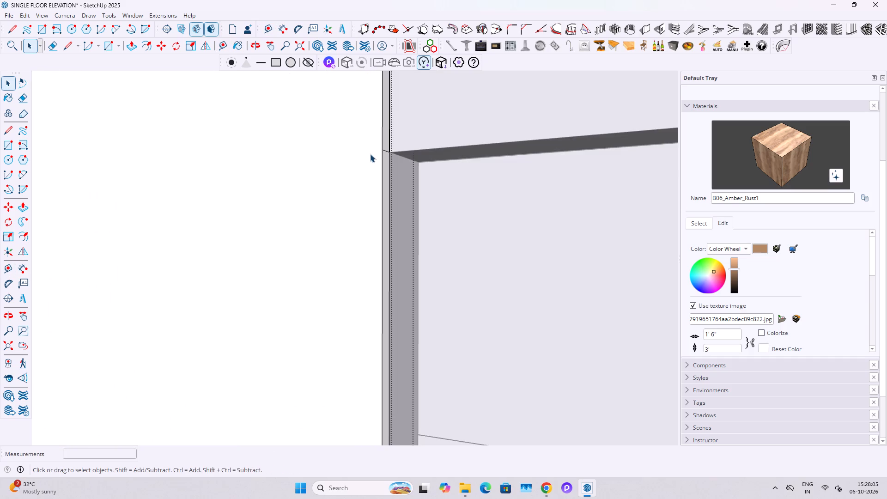
middle_drag(380, 147, 341, 157)
key(e)
scroll(394, 146, up, 1)
drag(389, 146, 388, 151)
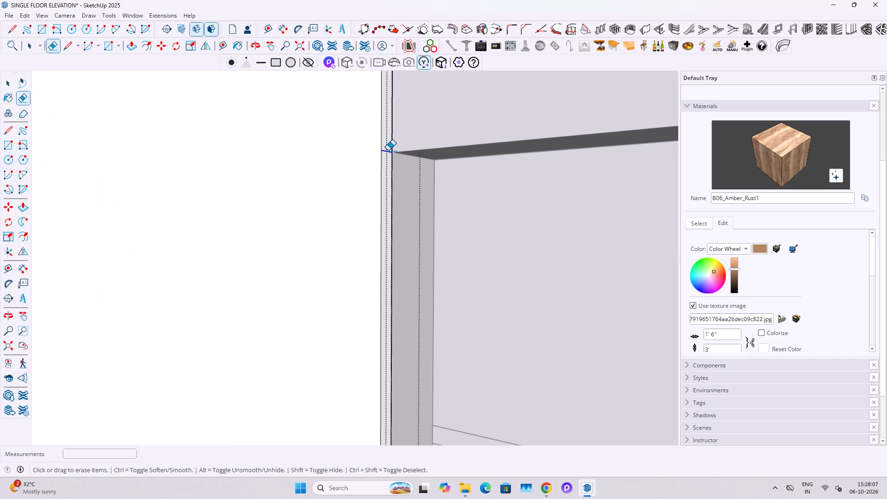
drag(388, 151, 388, 153)
key(space)
key(Escape)
triple_click(379, 137)
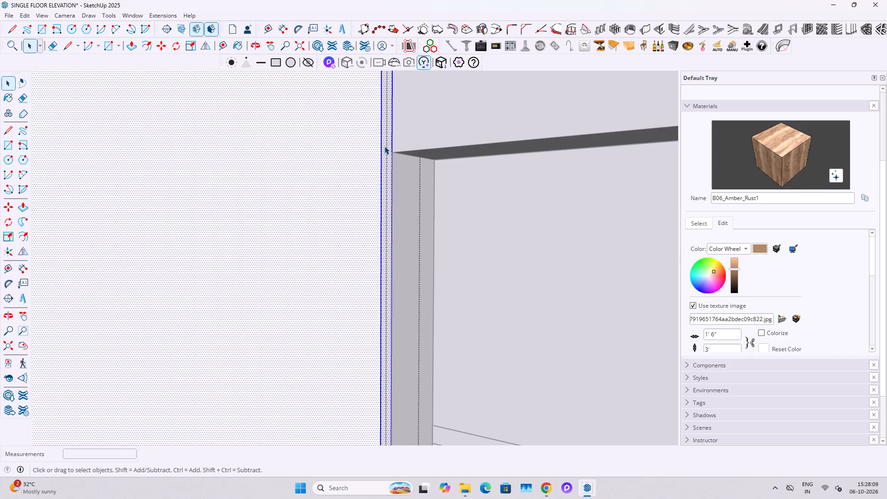
click(380, 146)
scroll(388, 166, down, 10)
middle_drag(348, 224, 363, 228)
key(Escape)
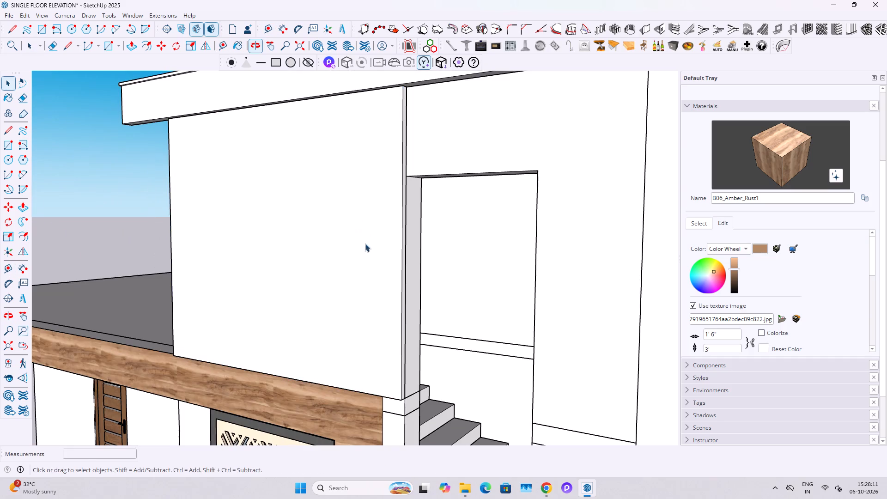
key(Escape)
Place a horizontal guide across the upper wall panel at mid-height, measured up from its bottom edge.
key(t)
scroll(383, 377, up, 2)
click(394, 402)
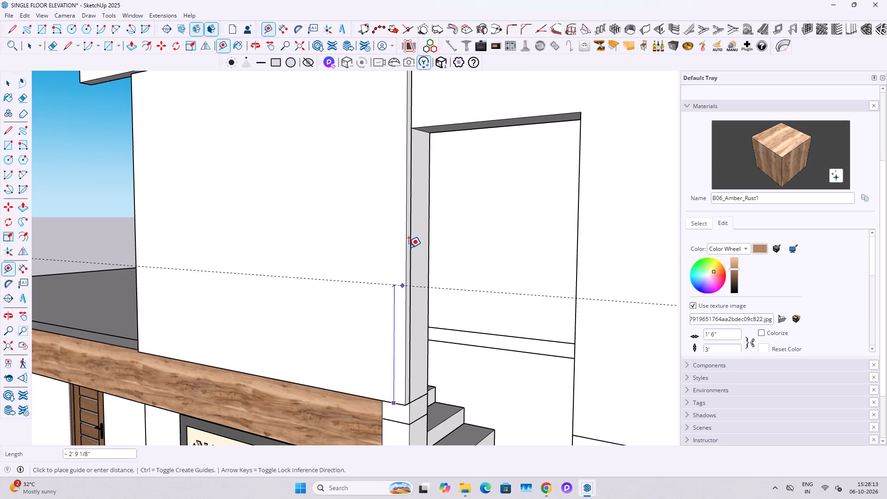
click(406, 214)
middle_drag(329, 259, 427, 272)
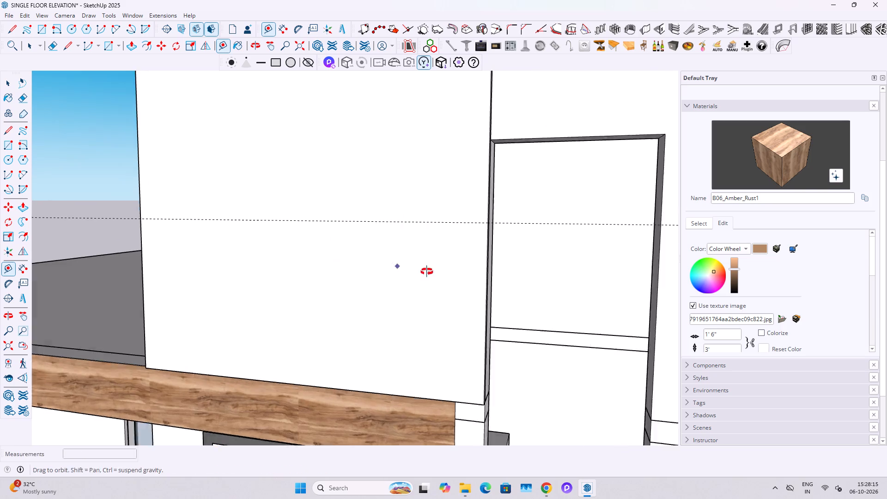
middle_drag(427, 272, 430, 272)
scroll(422, 272, down, 4)
key(space)
Recheck the Pinterest reference, and inside the panel group draw an 8' horizontal line across the front face along the guide.
click(541, 498)
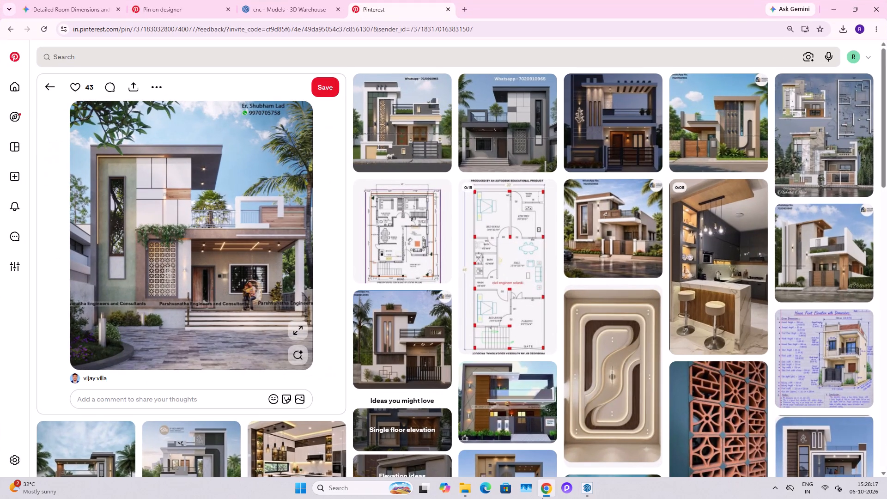
click(830, 6)
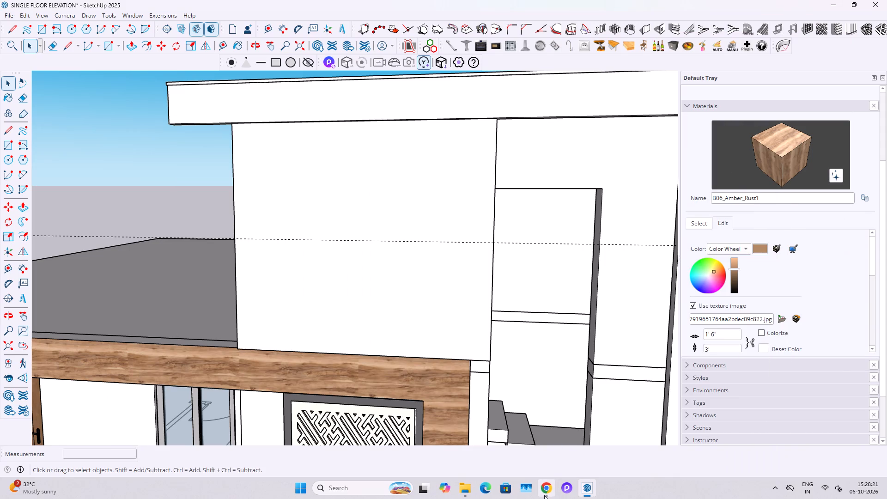
click(544, 495)
click(828, 0)
middle_drag(445, 225, 467, 224)
double_click(442, 230)
click(380, 195)
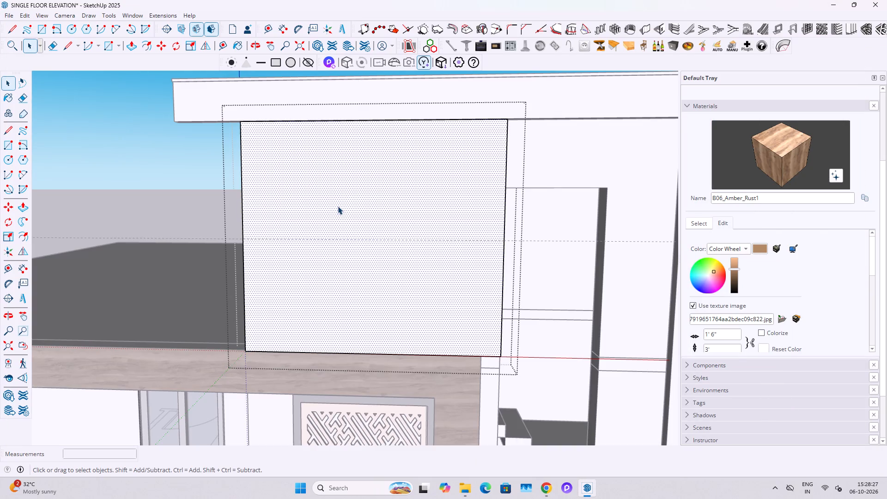
key(l)
click(245, 240)
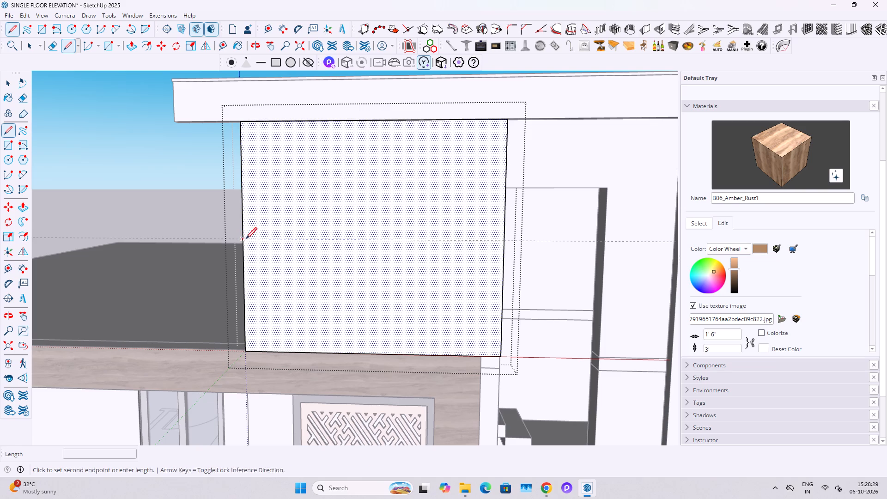
click(503, 241)
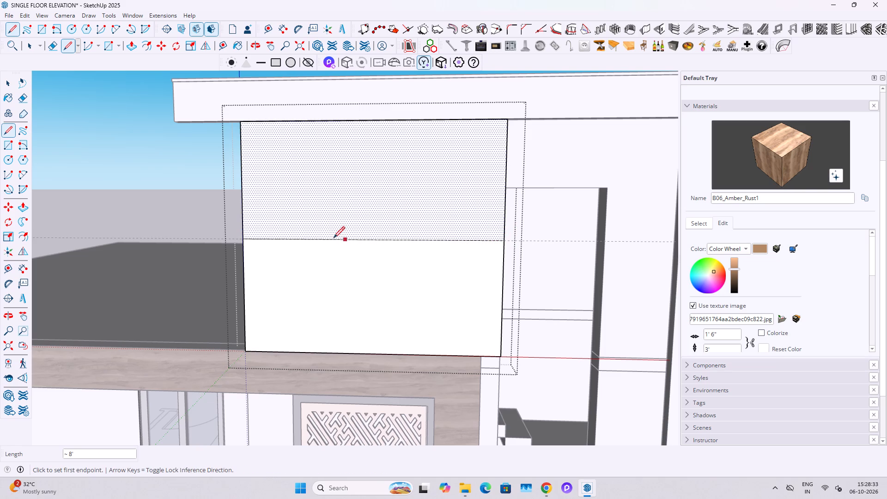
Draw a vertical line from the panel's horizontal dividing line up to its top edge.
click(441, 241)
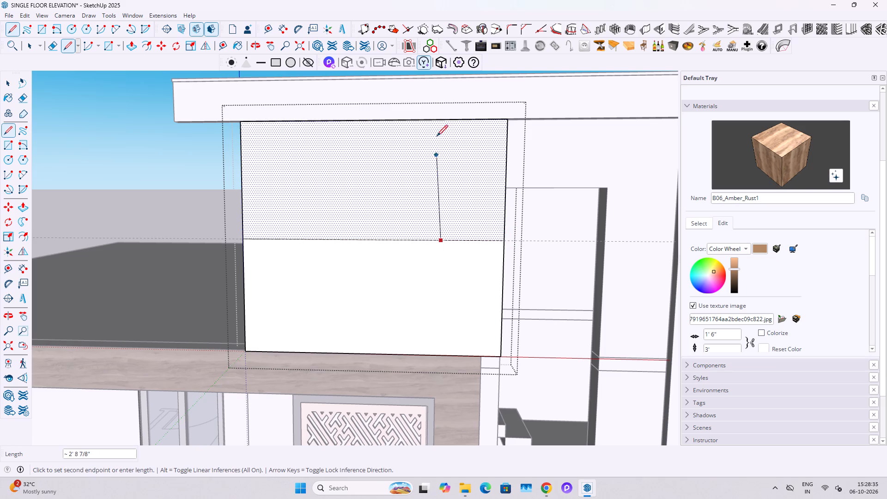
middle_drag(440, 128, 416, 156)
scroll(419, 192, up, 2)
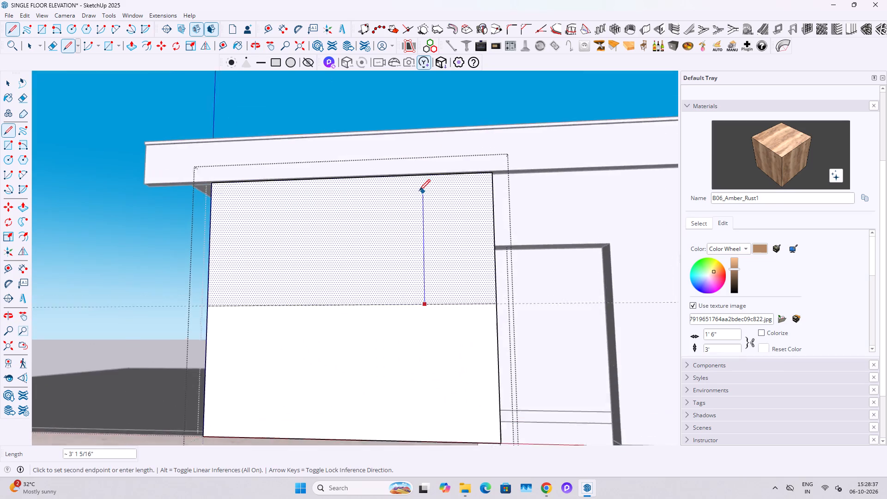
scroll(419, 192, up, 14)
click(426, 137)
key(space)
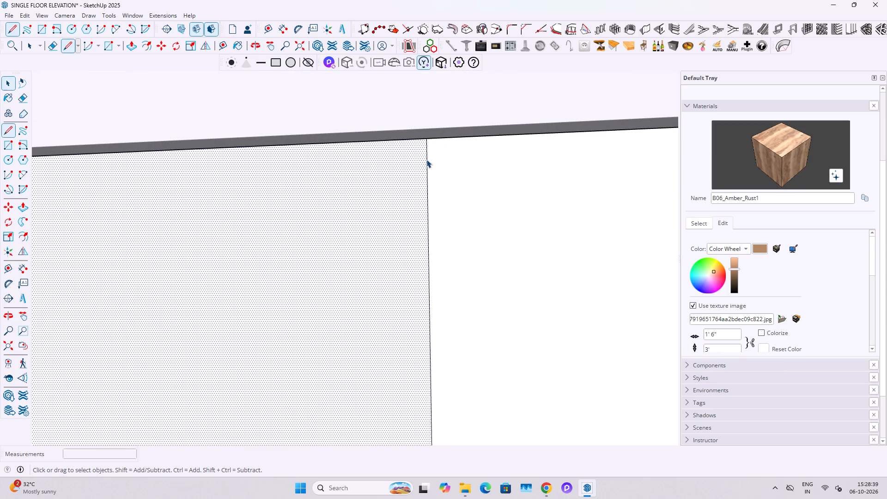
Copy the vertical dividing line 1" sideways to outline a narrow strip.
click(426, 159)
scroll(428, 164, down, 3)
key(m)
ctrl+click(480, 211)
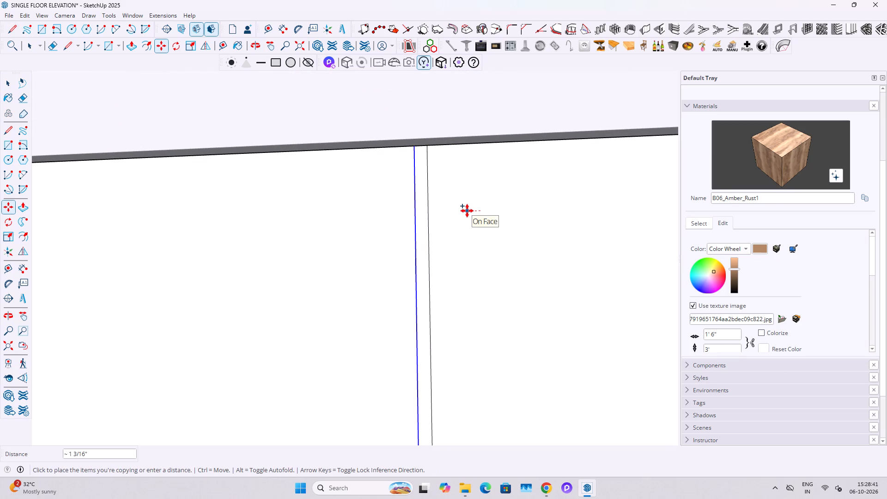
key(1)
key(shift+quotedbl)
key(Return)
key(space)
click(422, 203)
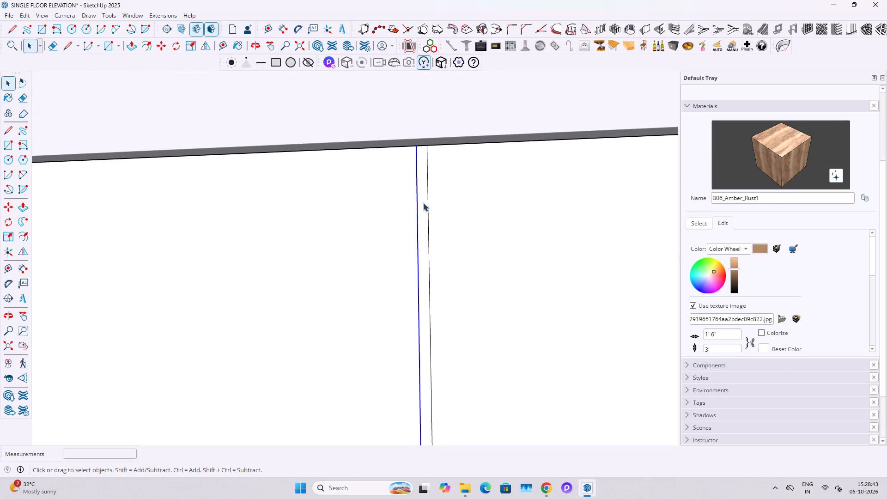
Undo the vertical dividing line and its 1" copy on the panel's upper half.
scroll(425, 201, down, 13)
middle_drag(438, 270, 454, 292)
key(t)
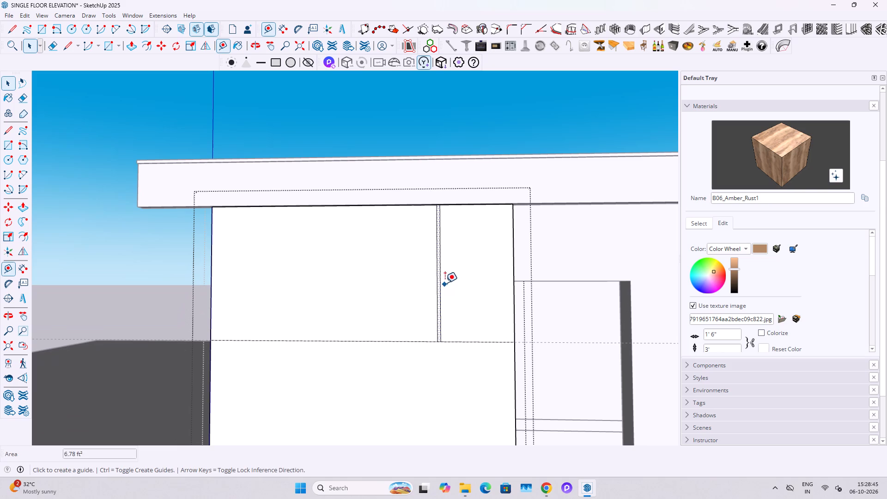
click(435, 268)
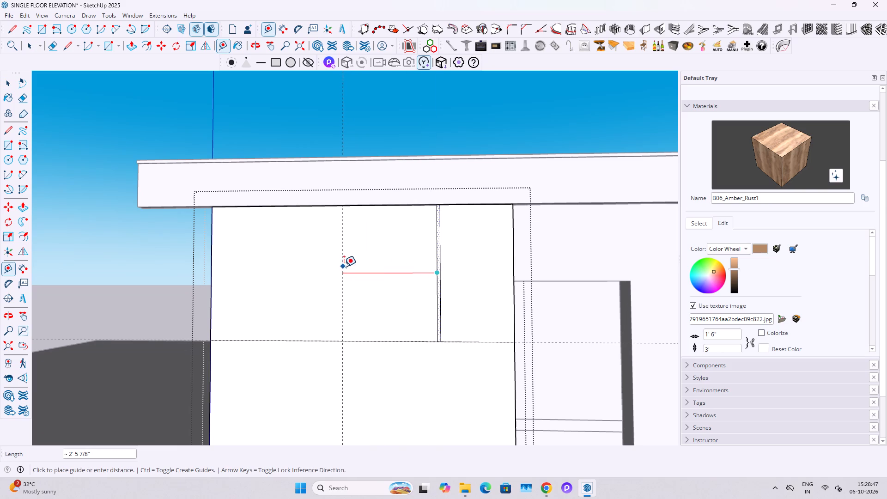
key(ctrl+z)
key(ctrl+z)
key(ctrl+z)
Place a vertical guide about 2' 5" in from the panel's stair-side edge and a second guide 1" beyond it.
click(513, 283)
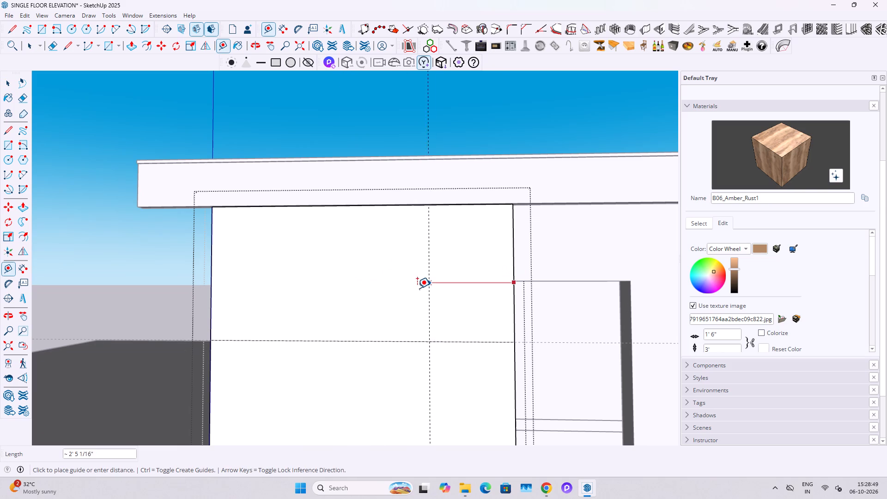
click(419, 288)
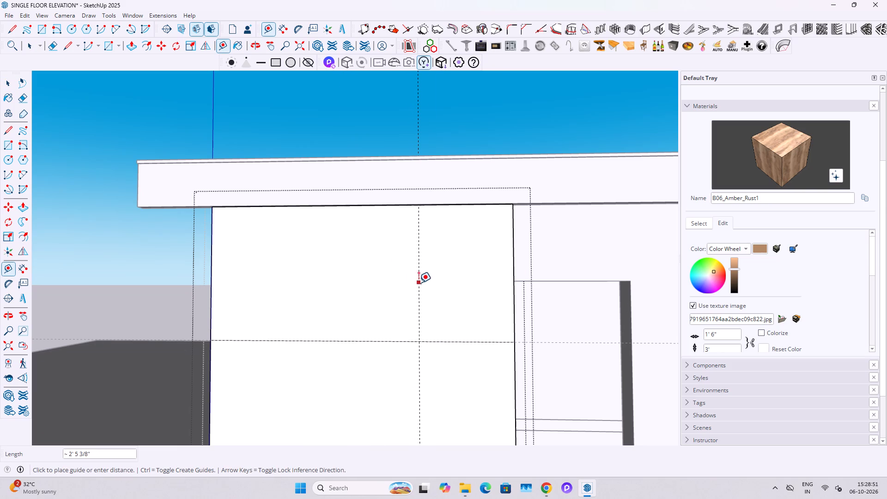
click(419, 283)
key(1)
key(shift+quotedbl)
key(Return)
key(space)
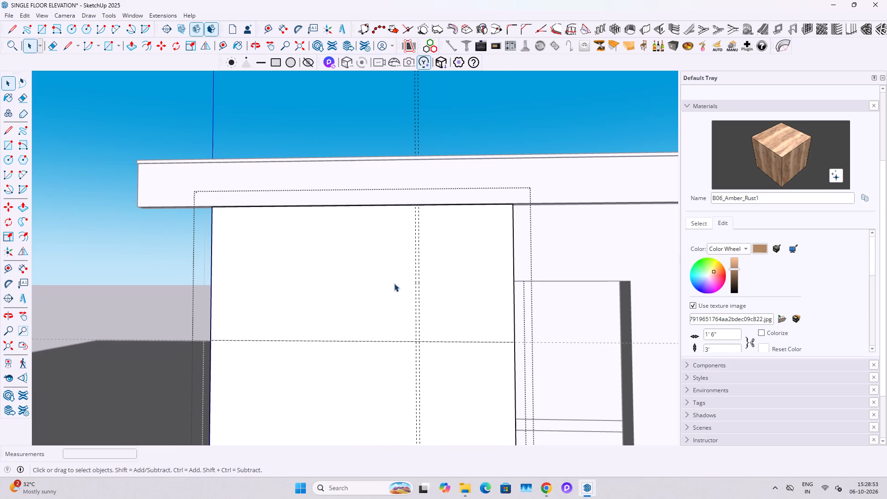
Draw a 1" wide rectangle between the two vertical guides, from the horizontal dividing line to the panel's top edge.
key(r)
scroll(423, 316, up, 4)
click(412, 353)
scroll(413, 213, up, 7)
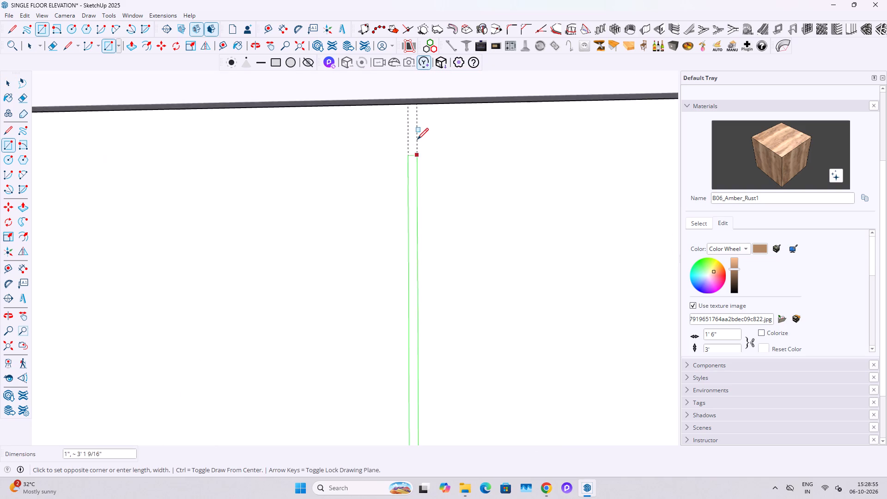
scroll(417, 140, up, 4)
click(418, 85)
Copy the 1" vertical strip about 2' 8" sideways across the panel's upper half, away from the stair-side edge.
key(space)
double_click(408, 153)
scroll(419, 183, down, 3)
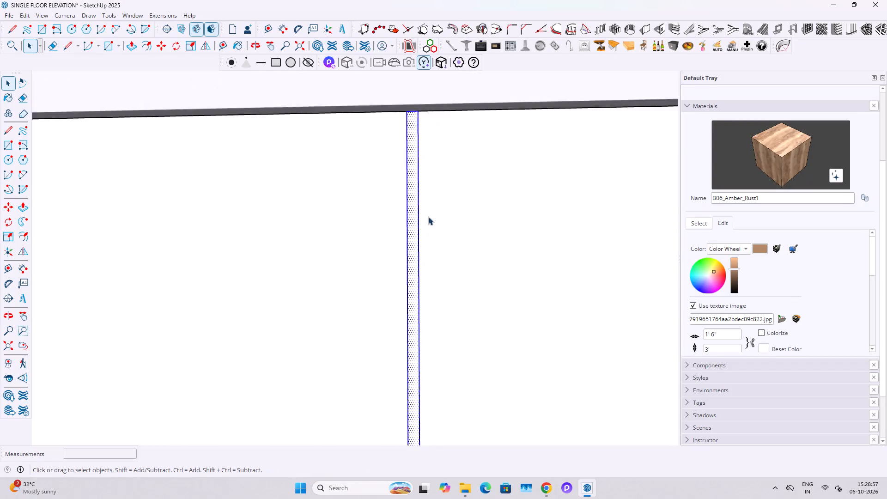
scroll(428, 217, down, 9)
key(m)
click(579, 395)
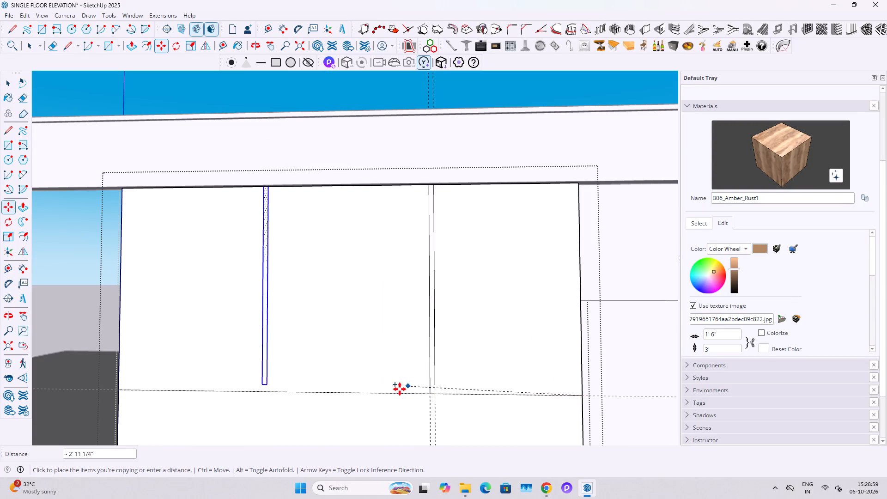
click(425, 398)
scroll(410, 316, down, 6)
key(space)
click(378, 316)
middle_drag(386, 310, 411, 339)
scroll(413, 339, down, 1)
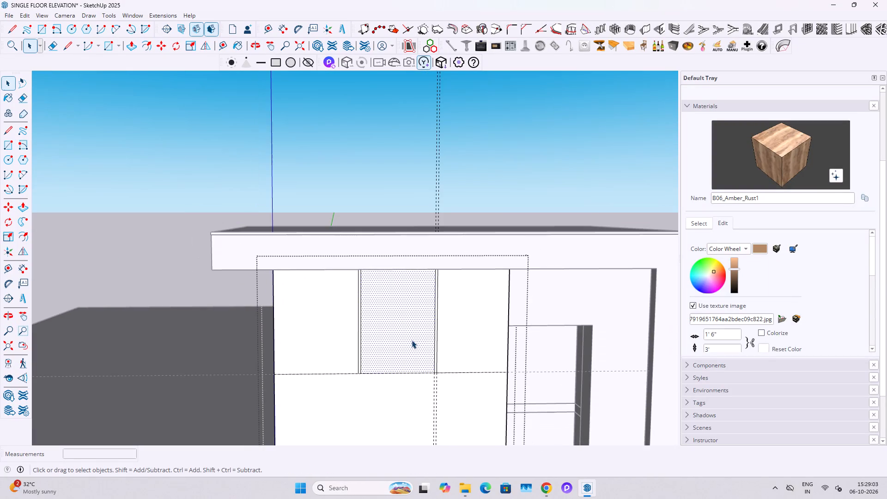
scroll(400, 341, up, 1)
shift+middle_drag(478, 376, 461, 317)
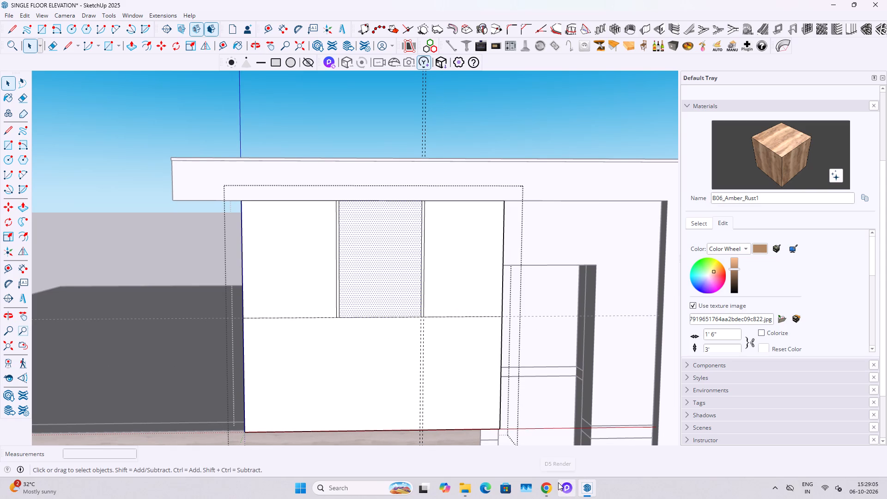
Check the Pinterest house reference and place a horizontal guide 1" below the panel's horizontal dividing line.
click(542, 490)
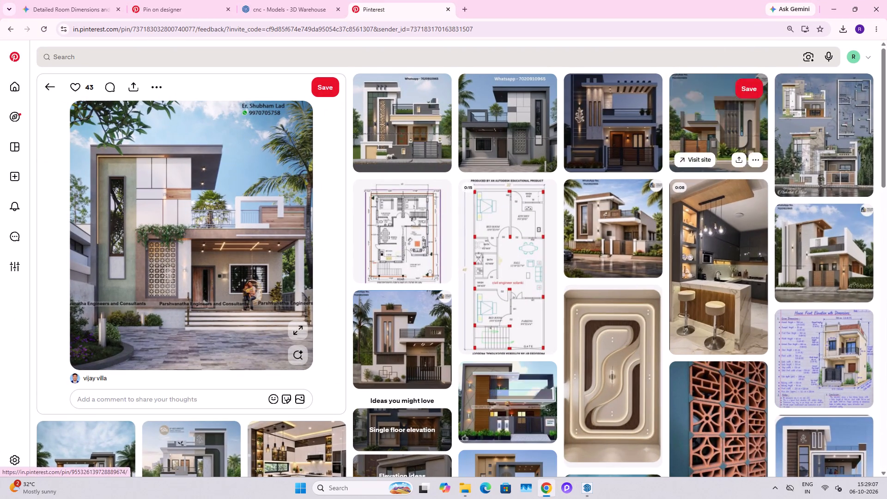
click(835, 6)
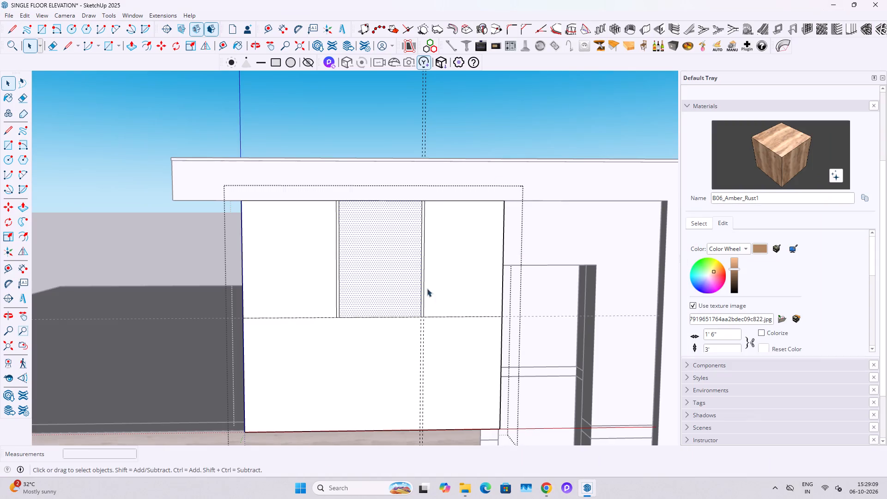
scroll(415, 309, up, 6)
click(450, 316)
scroll(450, 318, up, 1)
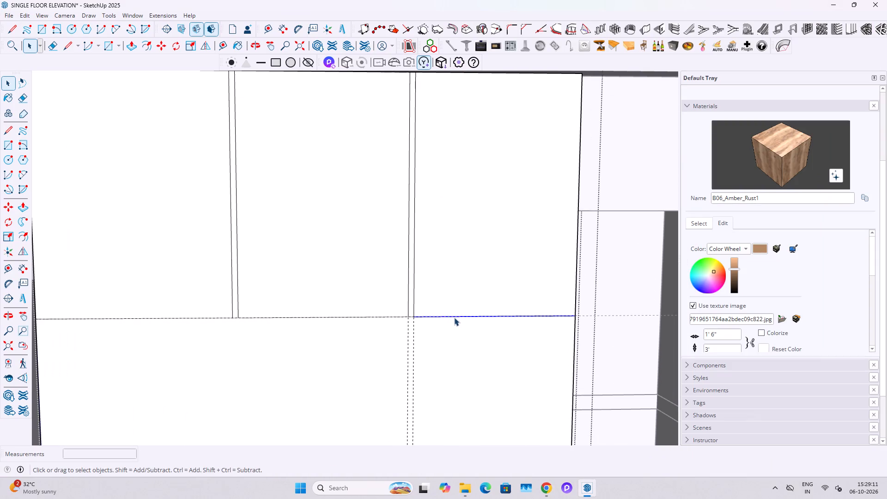
key(t)
click(456, 316)
text(1")
key(Return)
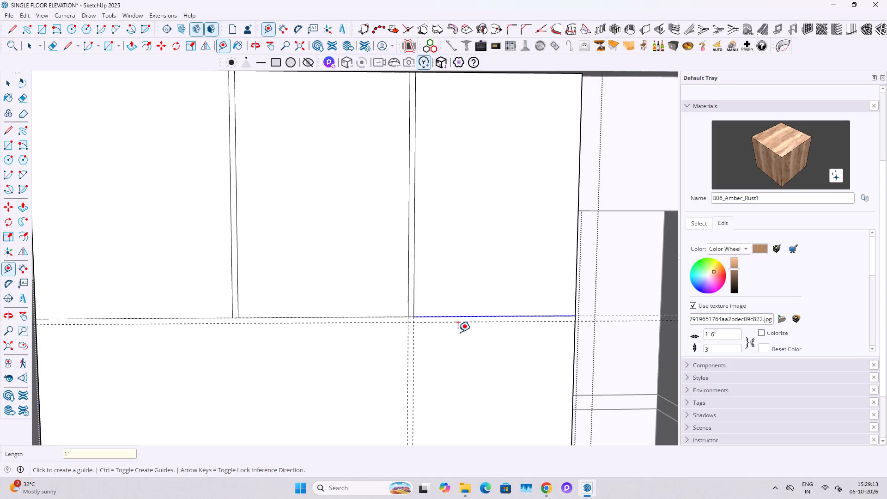
Draw a 1" high rectangle across the panel's full width between the horizontal dividing line and the guide below it.
key(space)
key(r)
click(573, 314)
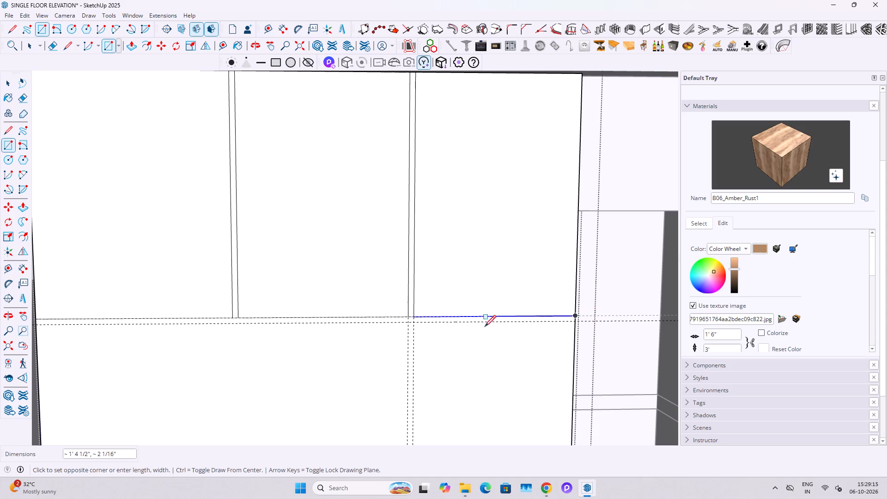
scroll(484, 330, down, 3)
shift+middle_drag(353, 325, 507, 320)
scroll(341, 319, up, 7)
click(277, 324)
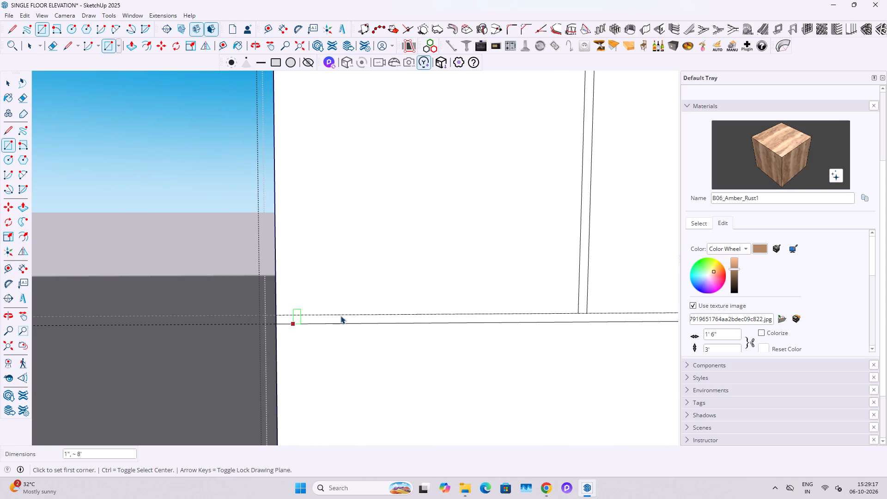
key(space)
Place a horizontal guide 1' below the lower edge of the new horizontal strip.
scroll(340, 313, down, 6)
shift+middle_drag(516, 341, 303, 341)
scroll(524, 326, up, 7)
click(521, 303)
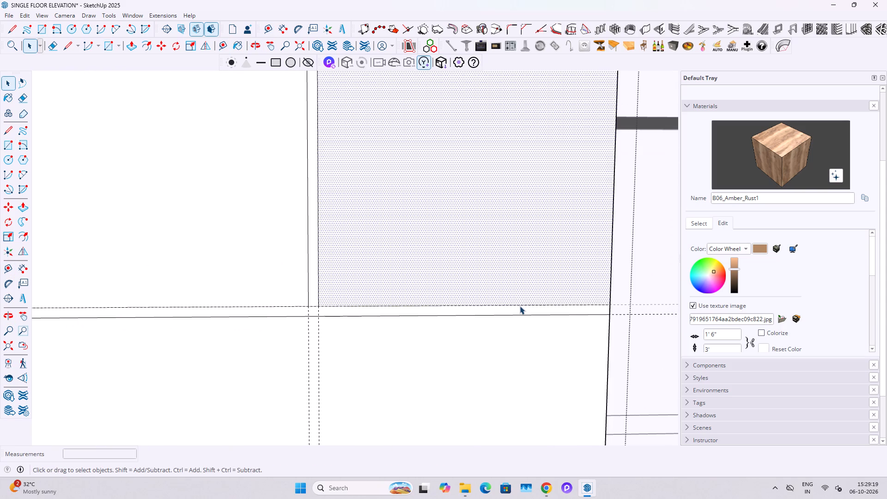
click(520, 306)
scroll(520, 306, down, 10)
middle_click(495, 322)
key(t)
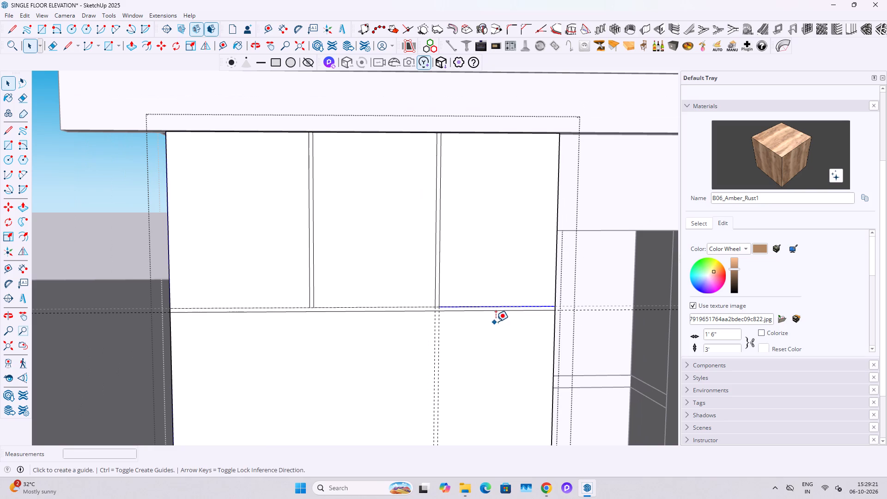
click(497, 312)
key(1)
key(apostrophe)
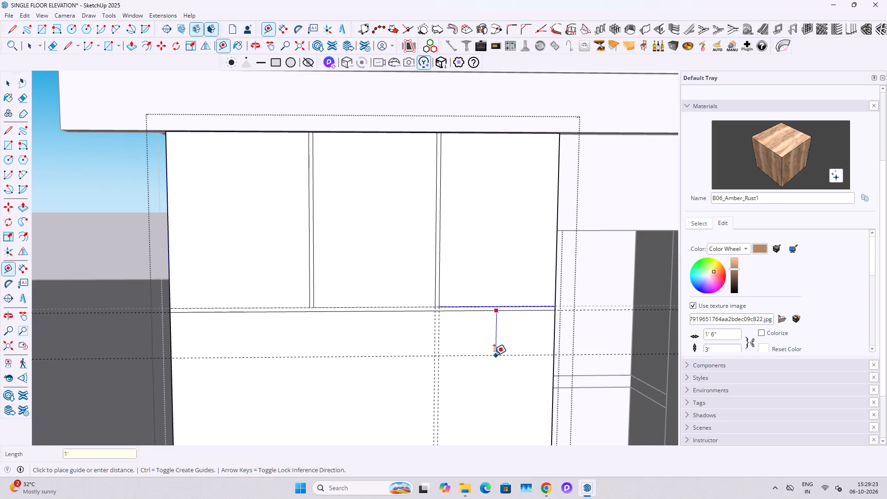
key(Return)
Place another horizontal guide 1" below the 1' offset guide.
scroll(490, 356, down, 5)
shift+middle_drag(494, 358, 495, 329)
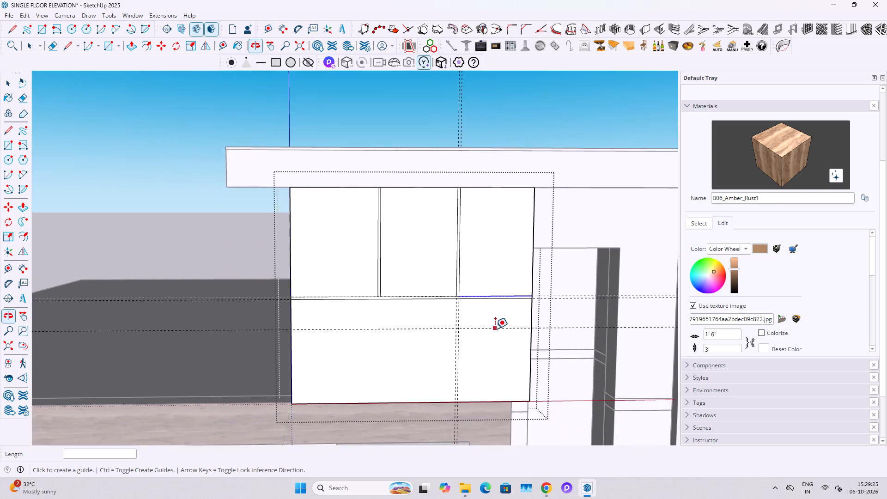
scroll(492, 330, up, 5)
click(493, 327)
key(1)
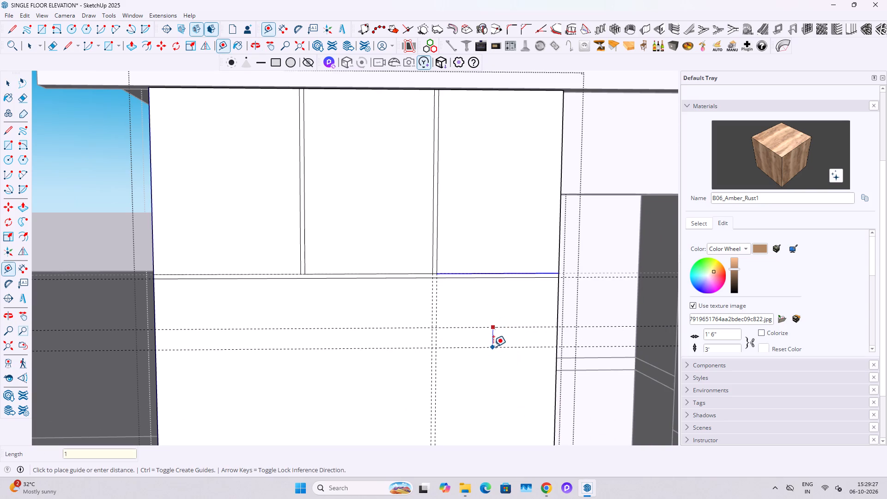
key(shift+quotedbl)
key(Return)
Draw a second full-width 1" high rectangle between the two lower horizontal guides.
key(space)
key(r)
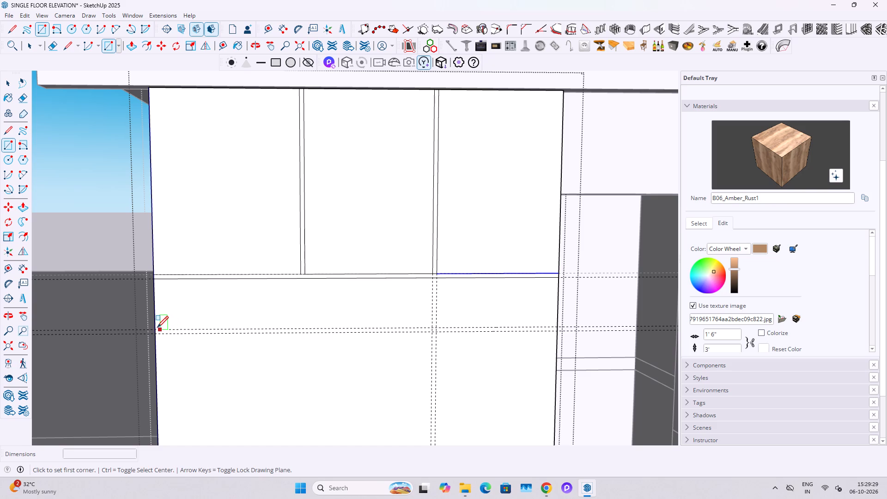
click(157, 329)
scroll(554, 327, up, 3)
click(556, 334)
key(space)
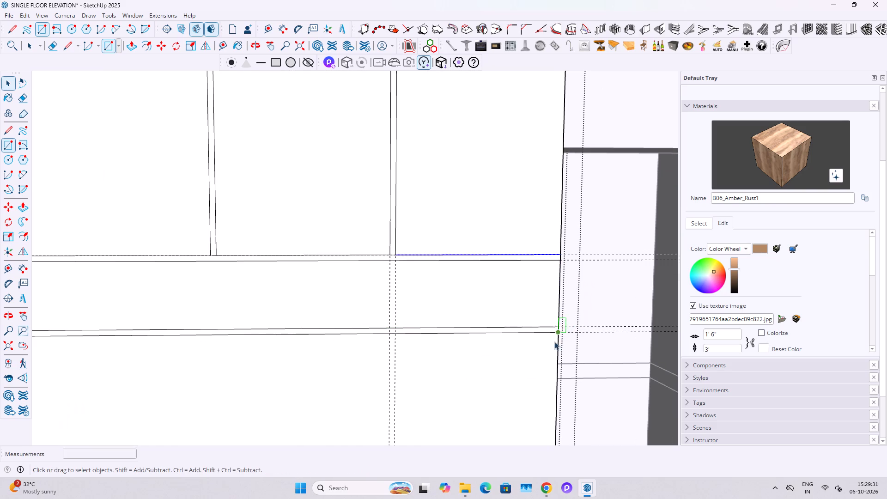
key(Escape)
Recheck the Pinterest reference and move the upper vertical strip farthest from the stair side sideways toward the panel's middle.
click(543, 481)
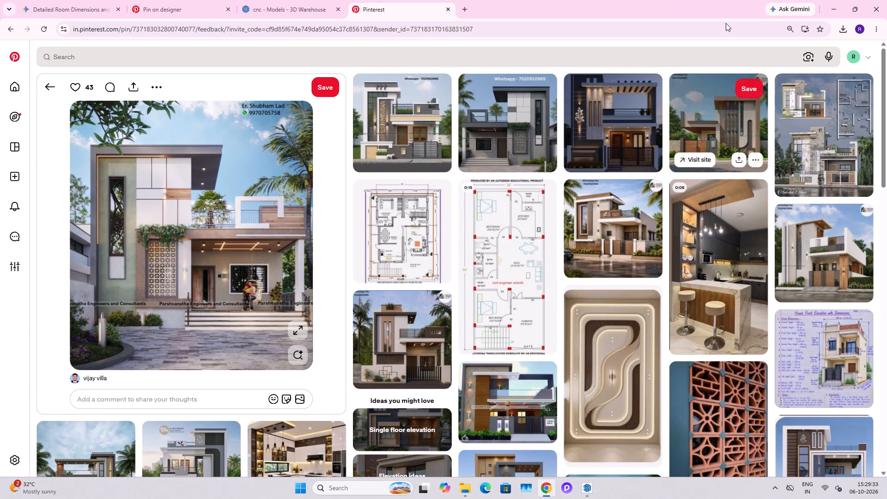
click(831, 3)
scroll(266, 313, down, 5)
middle_drag(224, 338, 315, 330)
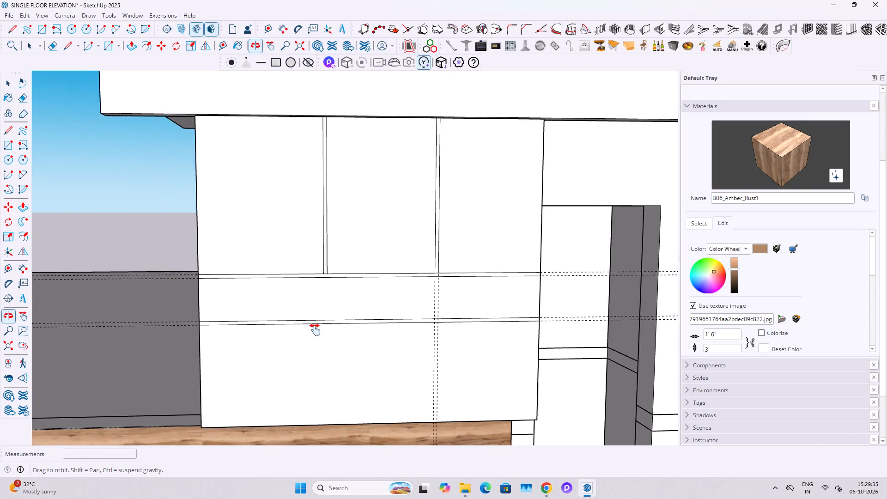
middle_drag(315, 330, 319, 327)
scroll(329, 243, up, 7)
double_click(329, 257)
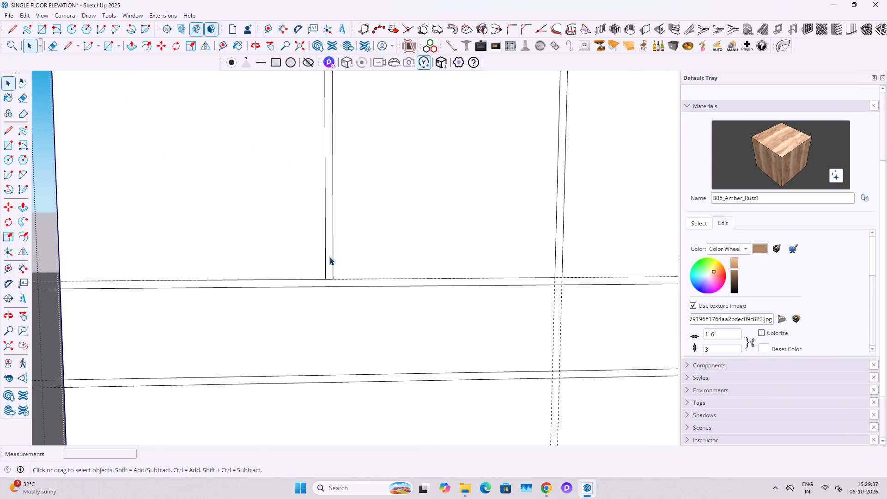
click(327, 254)
double_click(328, 262)
scroll(331, 263, down, 7)
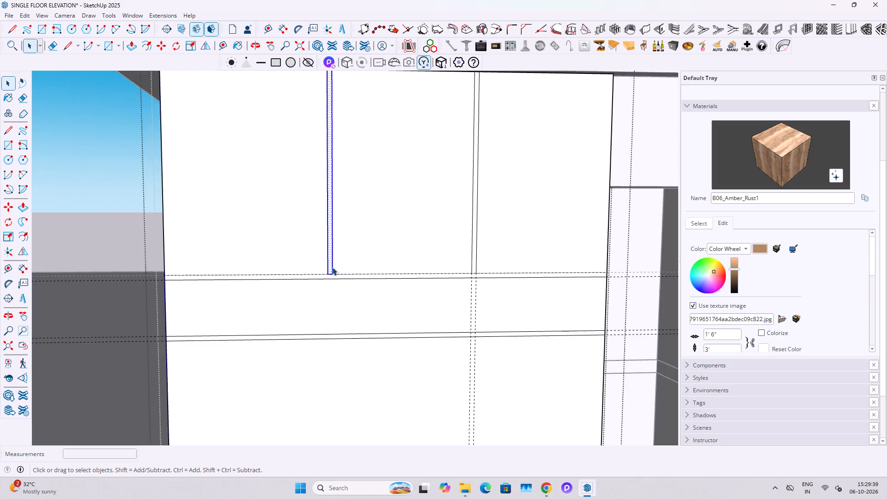
scroll(332, 267, down, 2)
click(354, 251)
scroll(327, 246, up, 5)
double_click(331, 265)
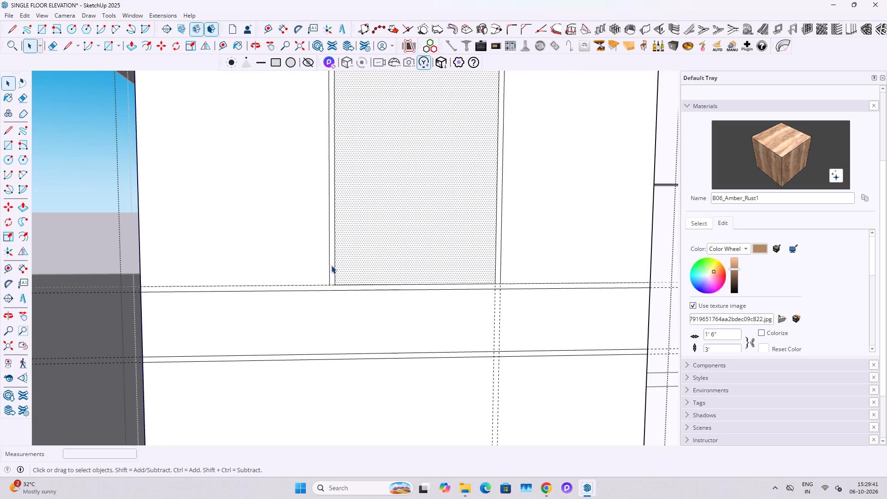
key(m)
click(356, 268)
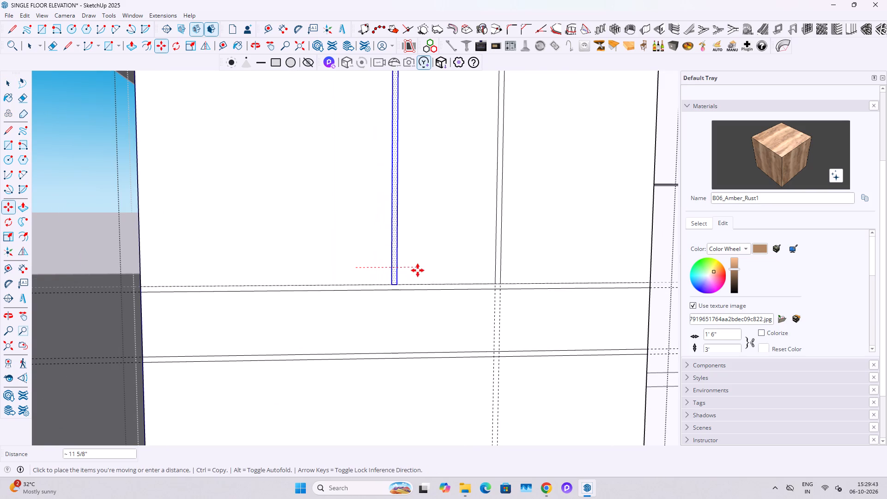
click(386, 270)
key(space)
Move the other upper vertical strip sideways, closer to the panel's stair-side edge.
scroll(491, 270, up, 3)
double_click(502, 275)
scroll(502, 275, down, 4)
key(m)
click(539, 274)
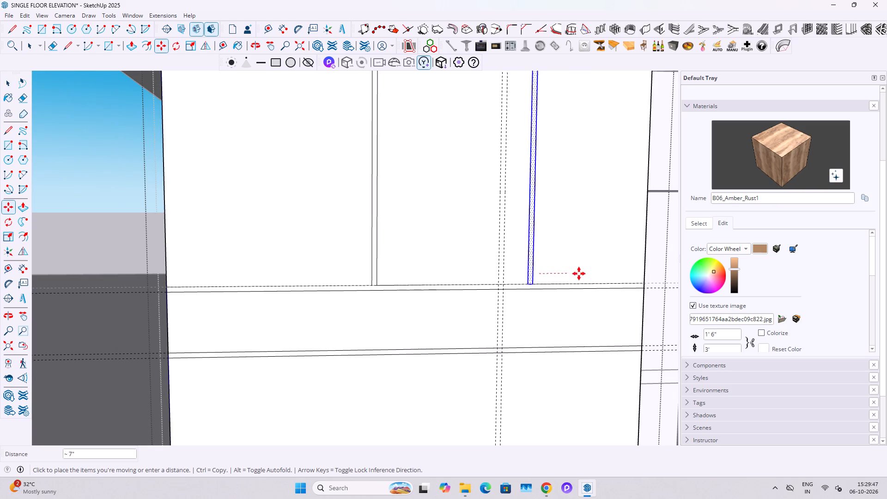
click(589, 274)
key(space)
Shift the upper vertical strip farther from the stair side by about 3 1/2" toward the stair-side edge.
scroll(372, 265, up, 7)
double_click(375, 279)
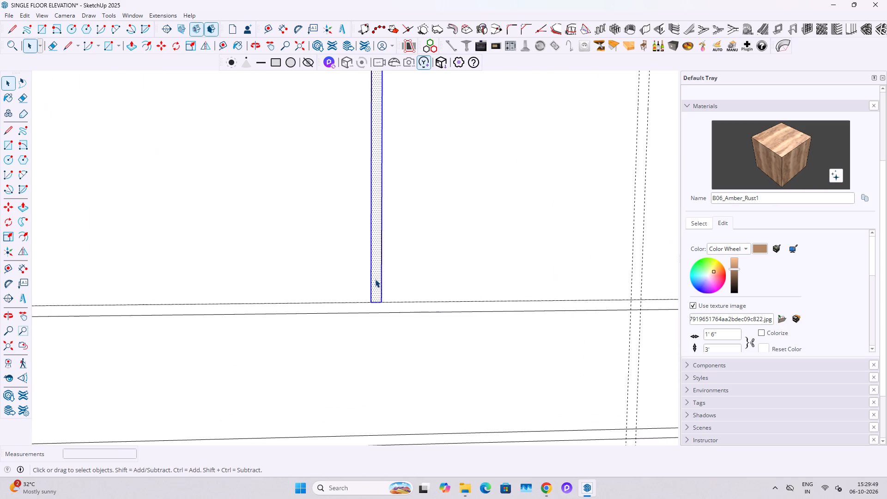
click(375, 279)
key(m)
click(370, 280)
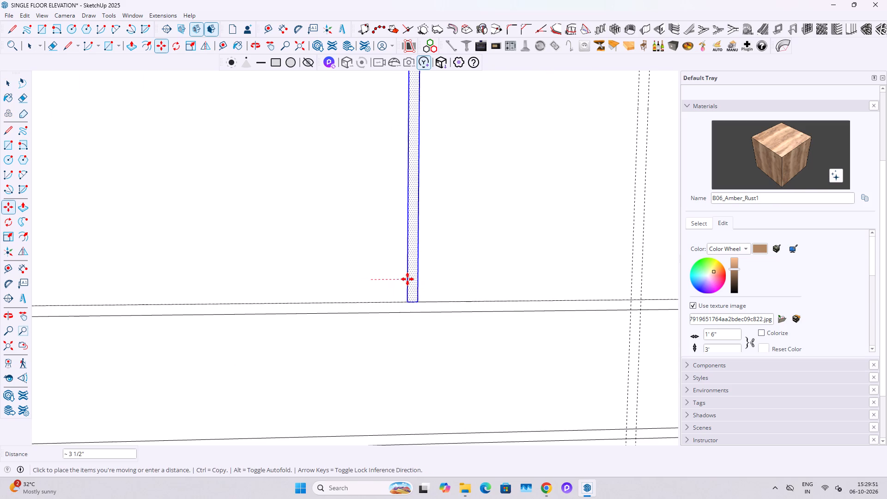
click(407, 279)
Copy that vertical strip down to the panel's bottom edge, near the edge opposite the stair side.
click(417, 303)
scroll(417, 303, down, 13)
shift+middle_drag(403, 340, 406, 265)
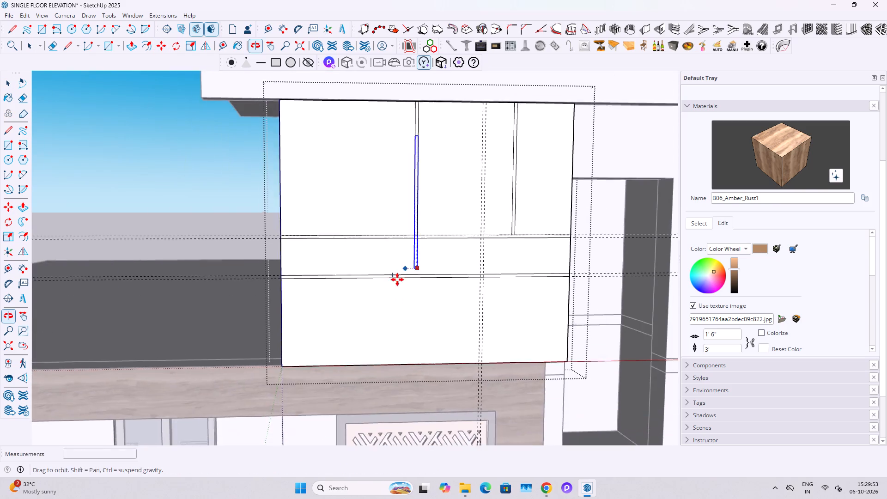
scroll(344, 364, up, 3)
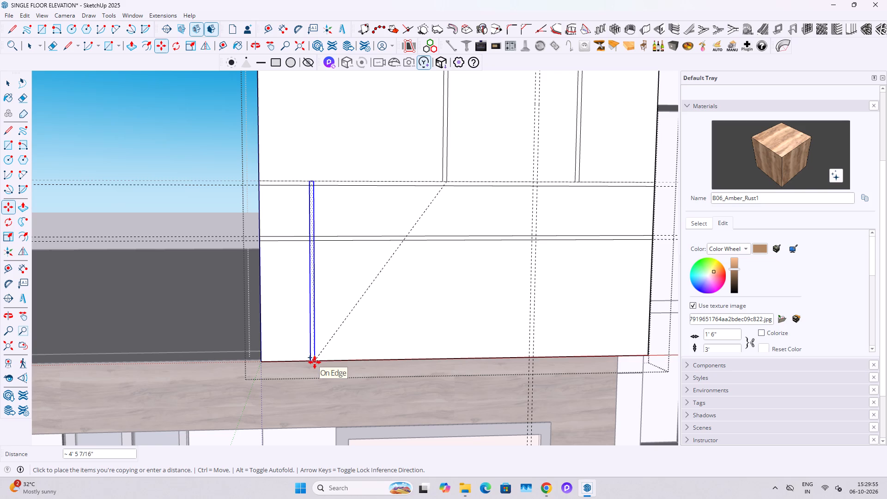
click(311, 362)
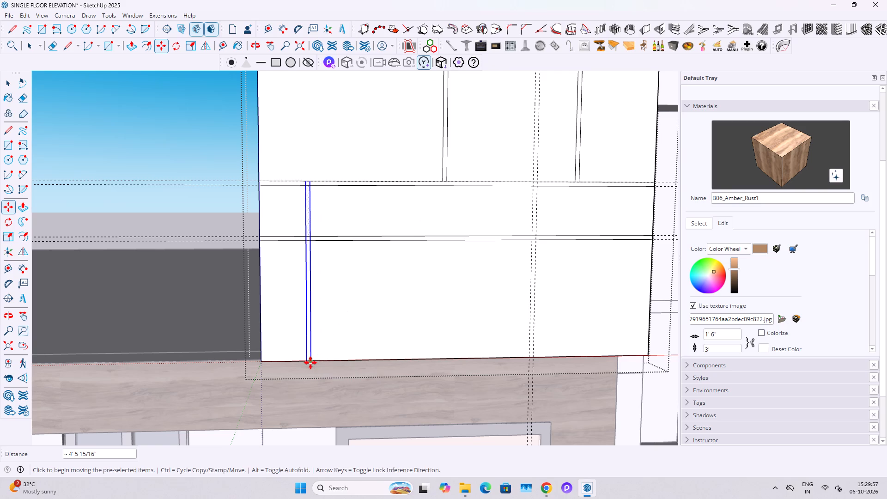
Copy the lower vertical strip sideways along the panel's bottom edge toward the stair side.
ctrl+click(310, 363)
click(402, 364)
key(space)
Erase the first lower vertical strip's lines above and across the lower horizontal strip, leaving only the part beneath it.
scroll(279, 179, up, 2)
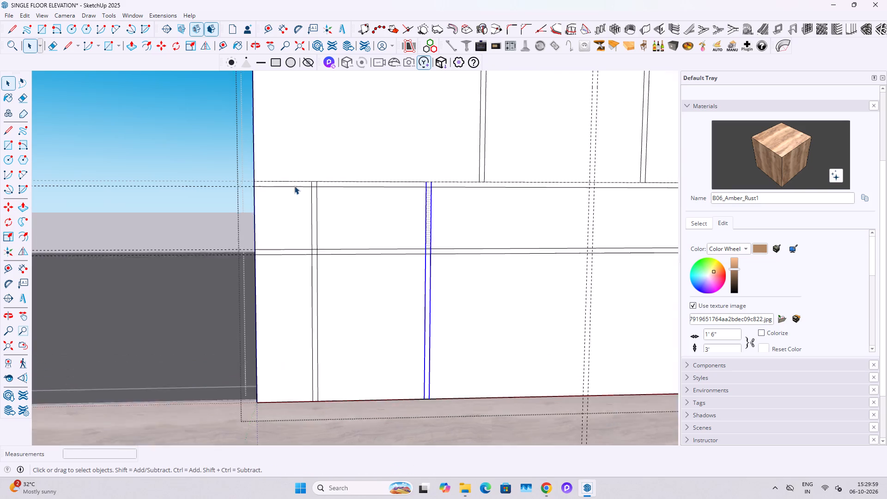
scroll(294, 186, up, 9)
key(r)
key(e)
drag(348, 158, 301, 165)
scroll(332, 204, up, 4)
drag(325, 212, 300, 211)
drag(312, 222, 313, 226)
scroll(313, 227, down, 13)
shift+scroll(326, 151, up, 9)
drag(322, 147, 306, 147)
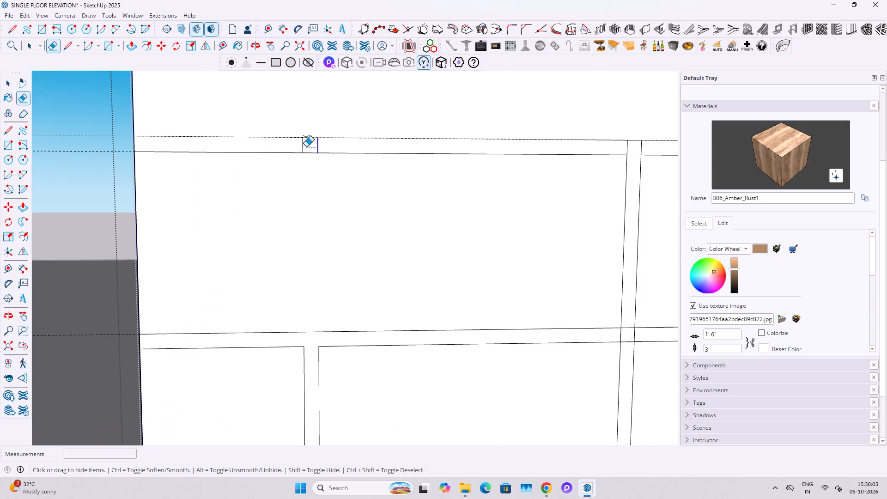
drag(306, 147, 303, 147)
Erase the crossing lines where the second lower vertical strip intersects the upper and lower horizontal strips.
shift+middle_drag(413, 186, 252, 218)
scroll(456, 186, up, 8)
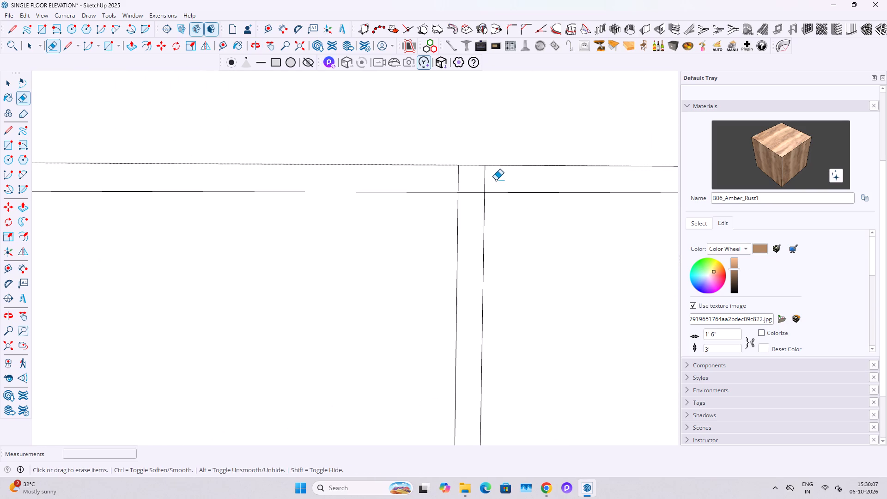
drag(496, 180, 471, 204)
scroll(472, 204, down, 4)
shift+middle_drag(480, 310, 472, 204)
scroll(462, 323, up, 3)
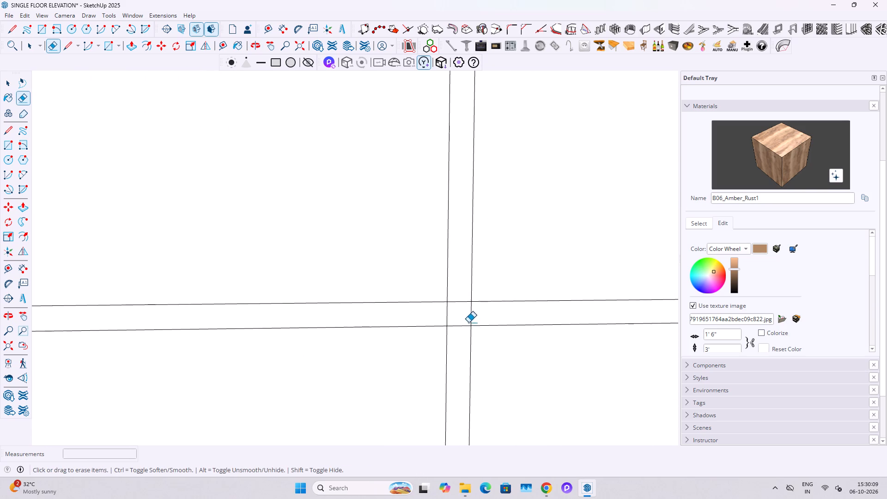
drag(465, 331, 478, 316)
drag(456, 317, 454, 303)
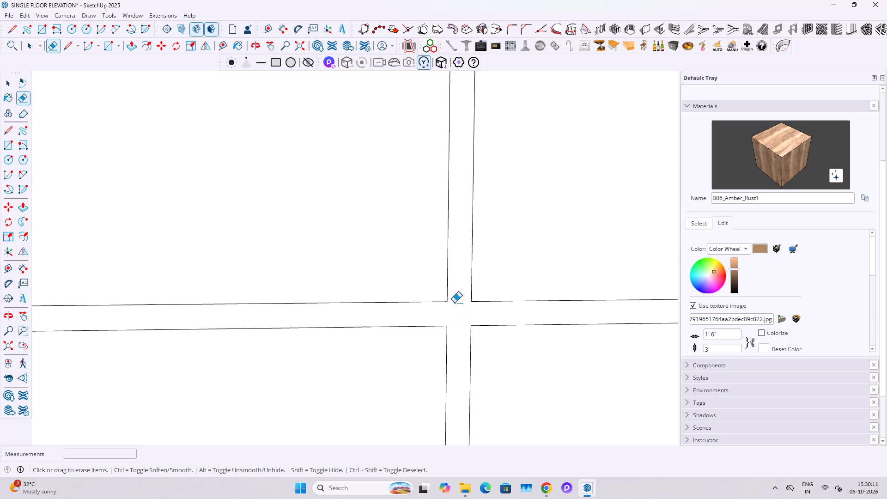
drag(454, 303, 444, 317)
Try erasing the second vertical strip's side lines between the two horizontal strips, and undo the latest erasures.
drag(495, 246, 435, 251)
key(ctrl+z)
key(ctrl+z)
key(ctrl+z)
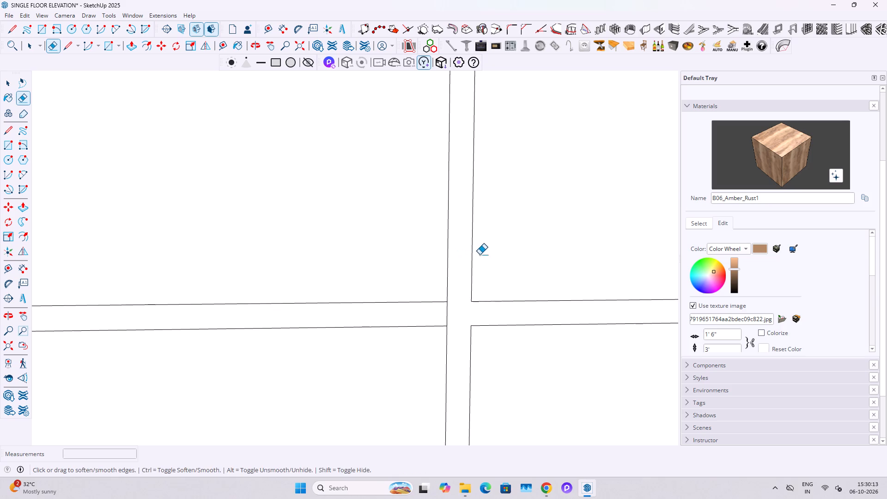
Erase the second lower vertical strip's lines above and across the lower horizontal strip, including the stubs inside the upper horizontal strip.
key(ctrl+z)
drag(483, 248, 414, 255)
drag(472, 317, 459, 316)
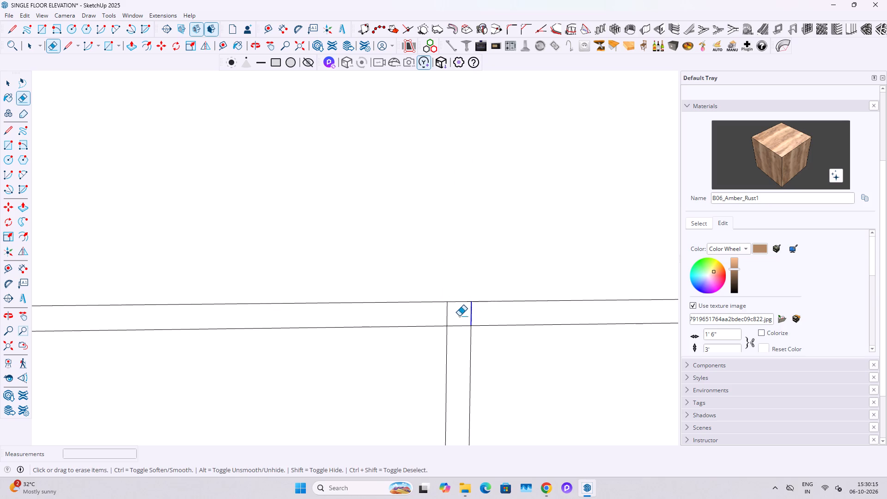
drag(459, 316, 443, 318)
scroll(457, 309, down, 7)
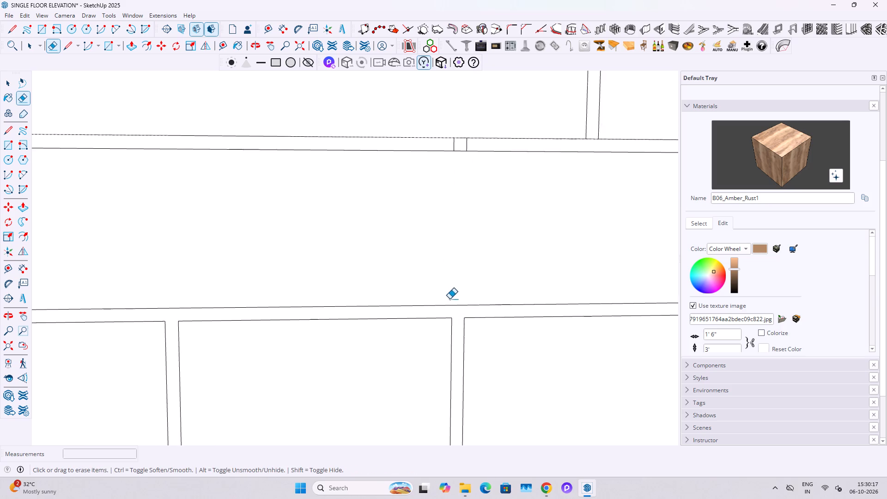
scroll(450, 299, down, 6)
scroll(442, 221, up, 8)
drag(468, 201, 438, 204)
Recess the upper horizontal strip, both upper vertical strips and the connected lower strips 1" into the wall panel with Push/Pull.
scroll(432, 207, down, 3)
shift+middle_drag(532, 225, 266, 225)
scroll(264, 227, down, 5)
scroll(484, 301, up, 1)
scroll(421, 284, down, 5)
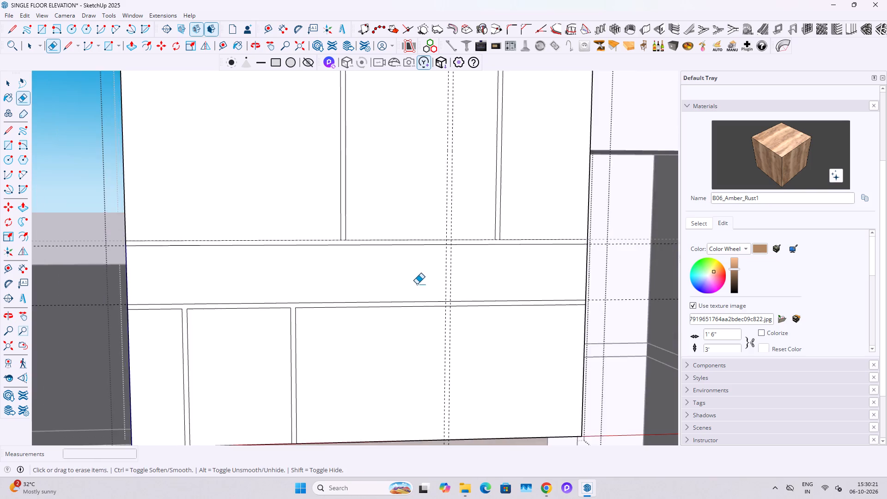
scroll(417, 284, down, 4)
key(space)
scroll(362, 233, up, 11)
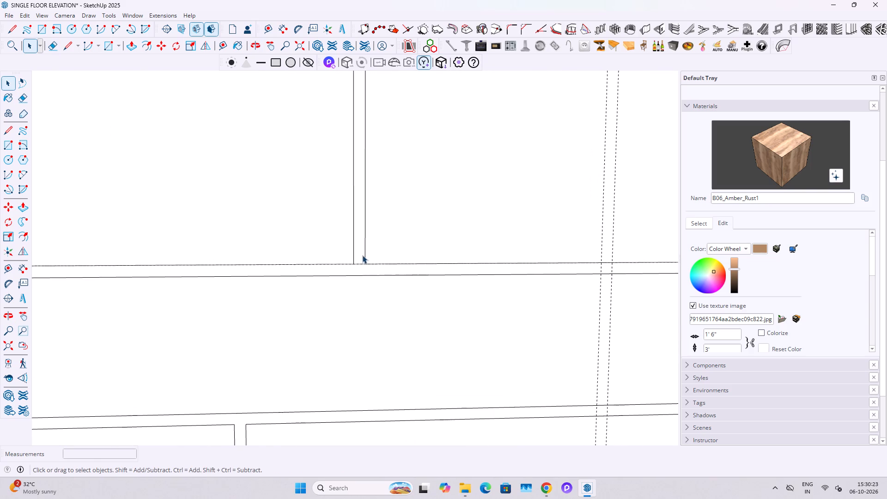
click(365, 271)
key(p)
click(365, 271)
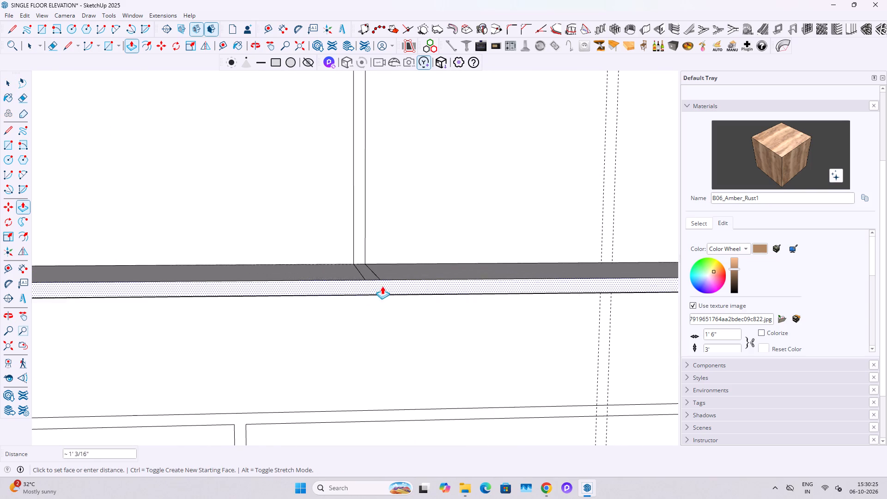
middle_drag(403, 281, 521, 325)
key(1)
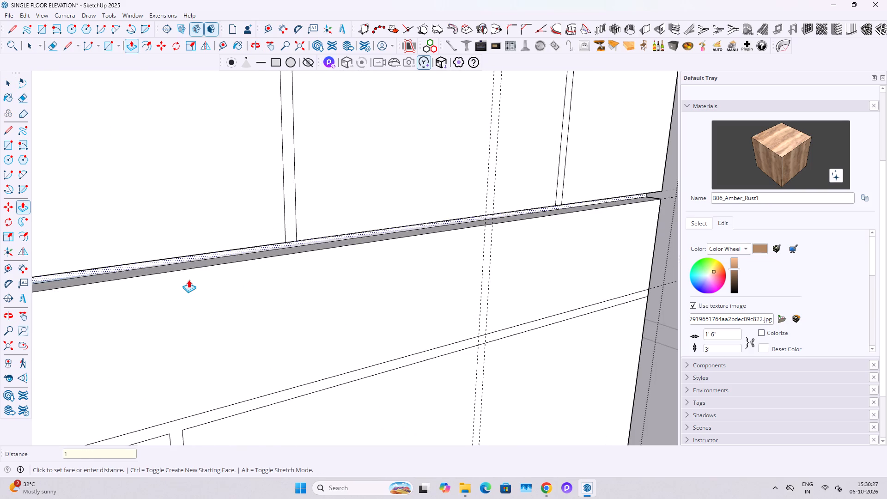
key(shift+quotedbl)
key(Return)
double_click(291, 232)
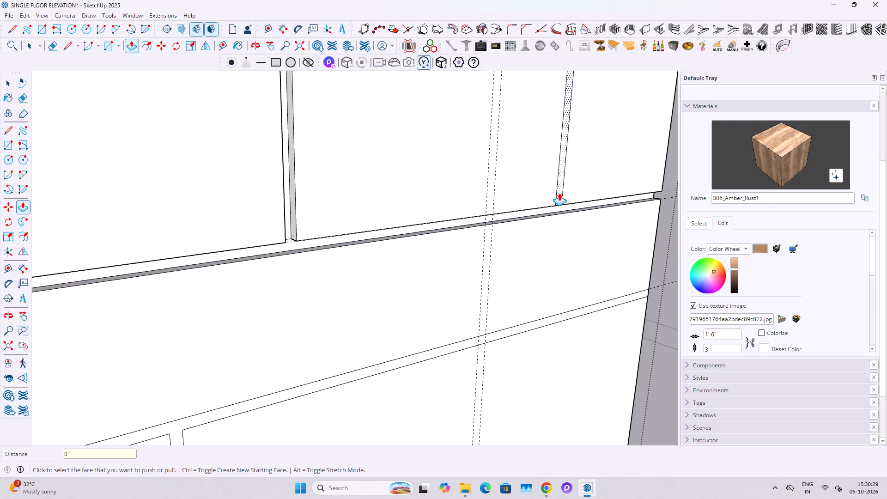
double_click(559, 193)
double_click(548, 319)
scroll(369, 226, down, 7)
scroll(276, 355, up, 4)
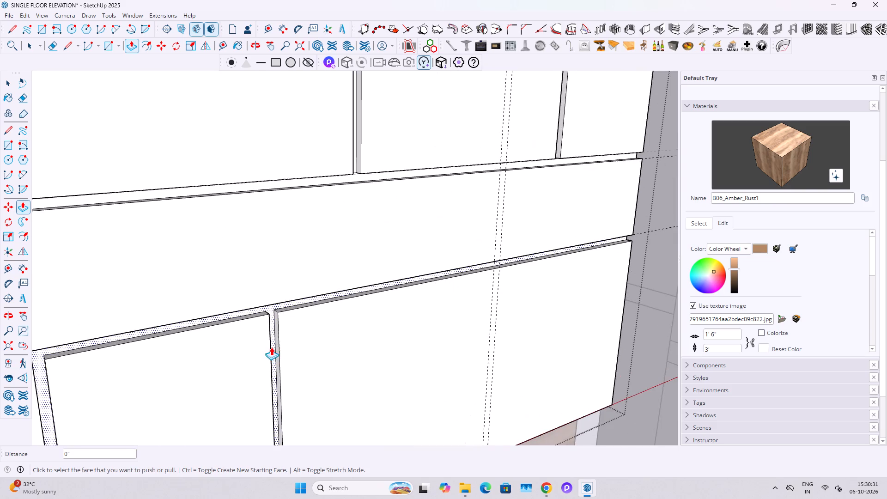
Recess the remaining raised segments near the upper horizontal groove's outer end to the same 1" depth.
shift+middle_drag(113, 338, 204, 280)
scroll(206, 293, down, 13)
middle_drag(364, 286, 219, 273)
scroll(149, 242, up, 7)
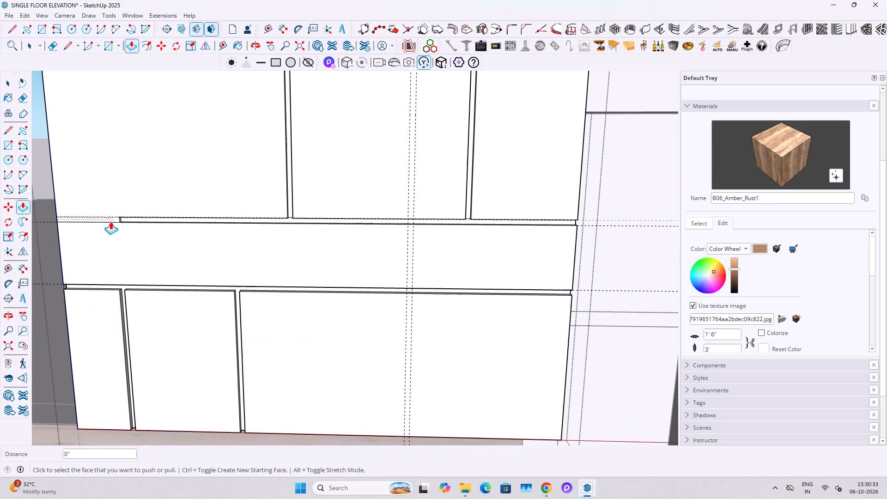
double_click(111, 219)
key(space)
scroll(111, 218, up, 13)
click(120, 220)
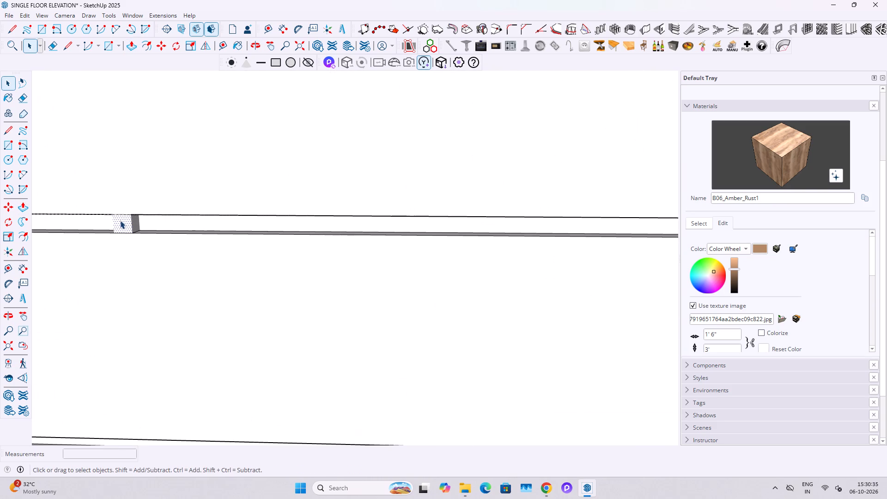
key(p)
click(122, 224)
click(139, 218)
Erase the two leftover lines crossing the side face of the upper horizontal groove.
key(space)
scroll(137, 218, up, 6)
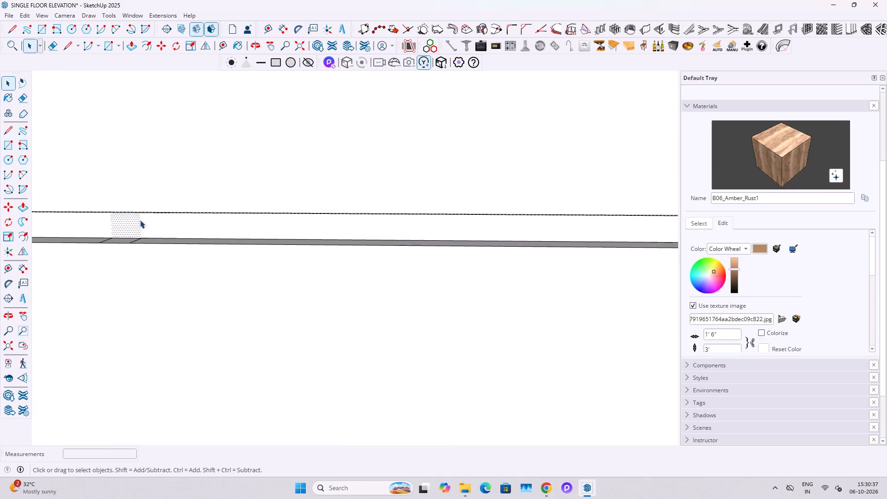
scroll(140, 220, up, 2)
double_click(131, 220)
middle_drag(136, 247, 146, 276)
key(e)
scroll(139, 266, up, 4)
drag(132, 244, 105, 247)
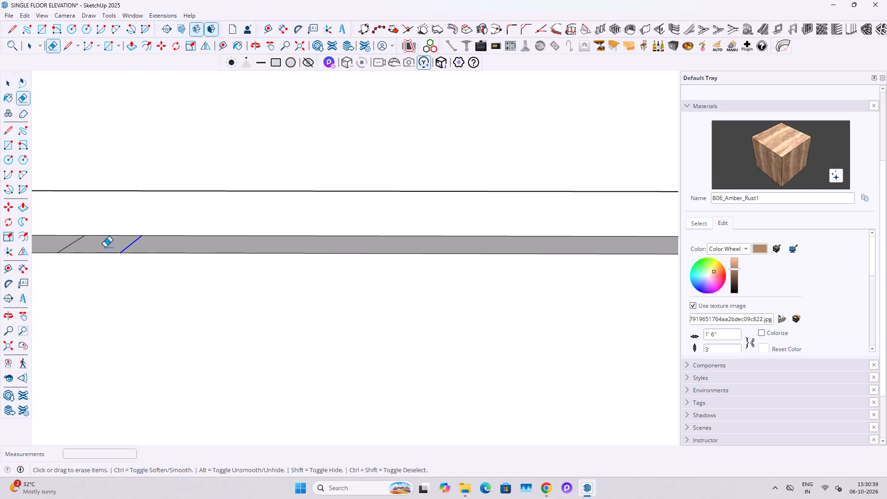
drag(105, 247, 75, 241)
key(space)
click(114, 225)
triple_click(128, 219)
click(128, 219)
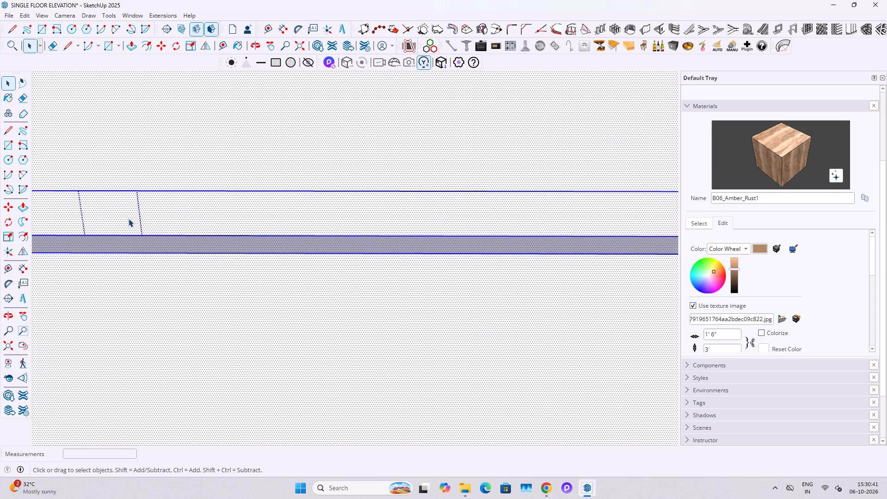
key(Escape)
Compare the grooved panel on the whole elevation with the Pinterest reference image in Chrome.
scroll(185, 243, down, 20)
scroll(185, 243, down, 14)
key(Escape)
key(Escape)
key(Escape)
middle_drag(358, 291, 364, 250)
scroll(366, 247, down, 5)
middle_drag(395, 268, 388, 235)
shift+middle_drag(373, 268, 430, 252)
scroll(404, 249, down, 6)
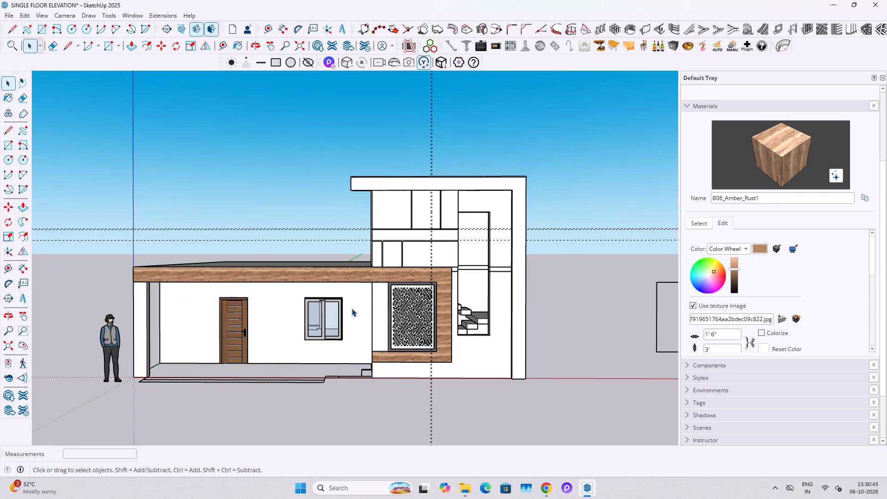
click(547, 488)
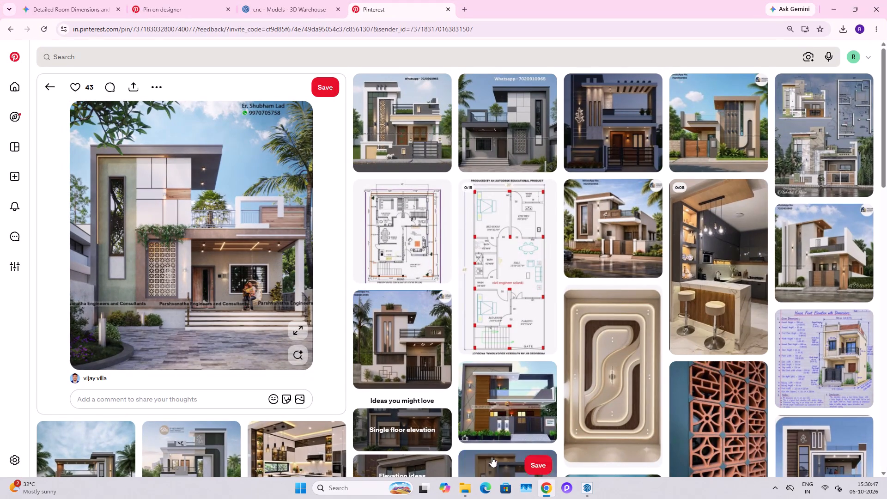
click(826, 9)
scroll(389, 237, up, 15)
click(544, 491)
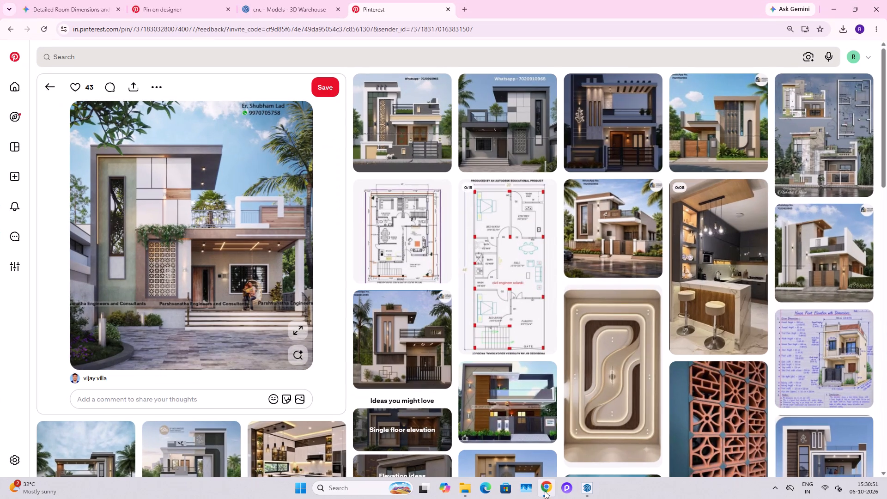
click(832, 5)
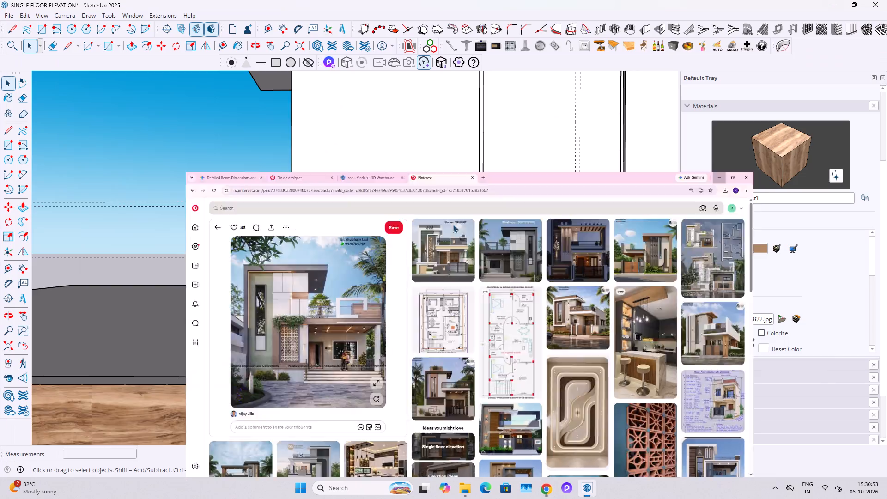
Split the band between the horizontal grooves with a 1' line above the second lower vertical groove, and paint its outer part B06_Amber_Rust1.
scroll(334, 273, up, 7)
double_click(359, 220)
click(397, 215)
shift+middle_drag(456, 221, 417, 250)
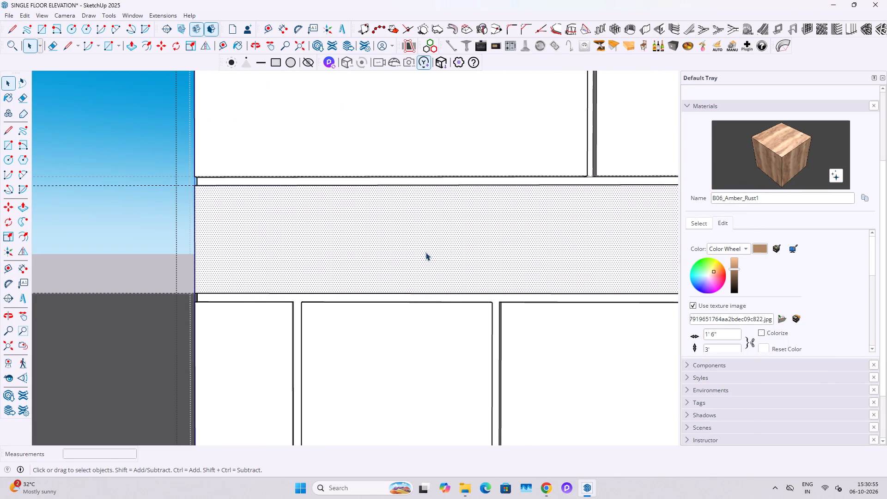
key(l)
click(493, 293)
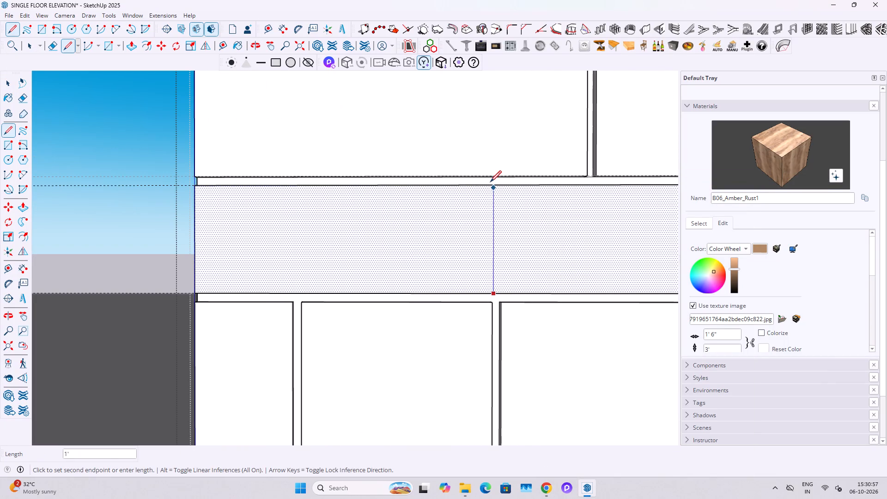
click(490, 183)
key(space)
click(774, 155)
click(401, 279)
key(space)
scroll(372, 254, down, 6)
key(Escape)
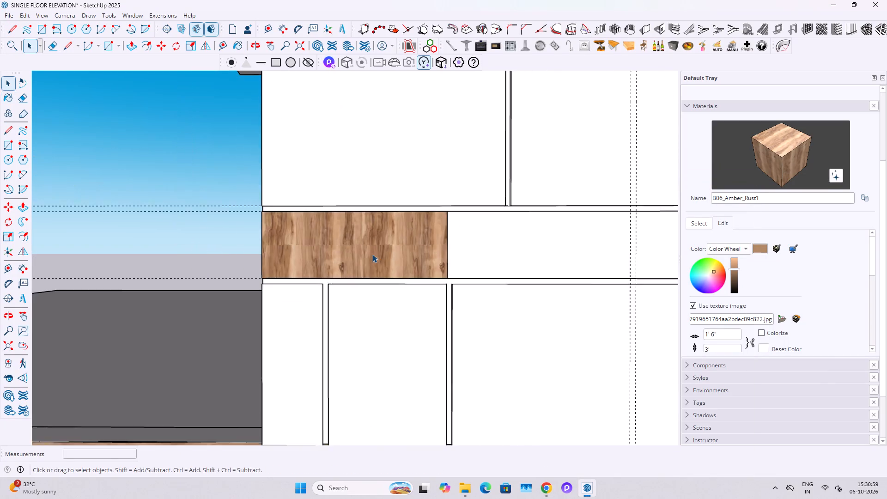
Save the model.
scroll(372, 254, down, 11)
key(space)
key(Escape)
middle_drag(368, 277, 369, 331)
scroll(376, 316, down, 4)
shift+middle_drag(452, 329, 414, 276)
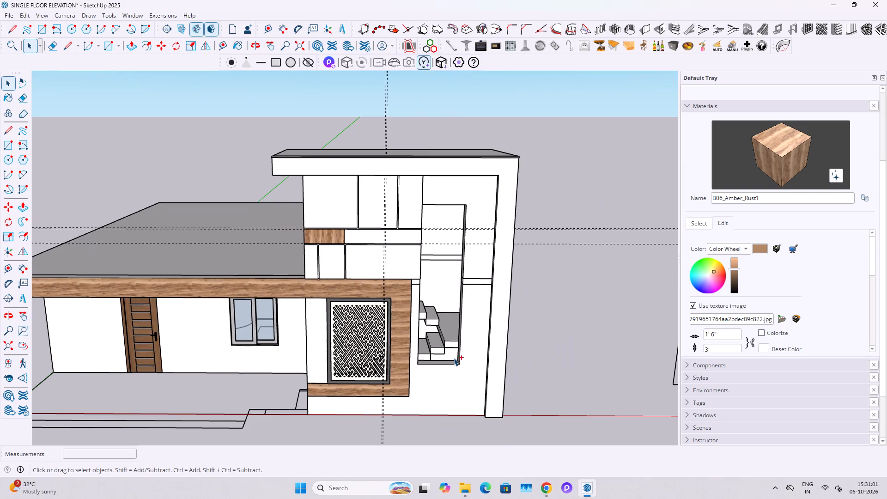
key(ctrl+s)
Unhide all hidden objects in the model.
click(403, 305)
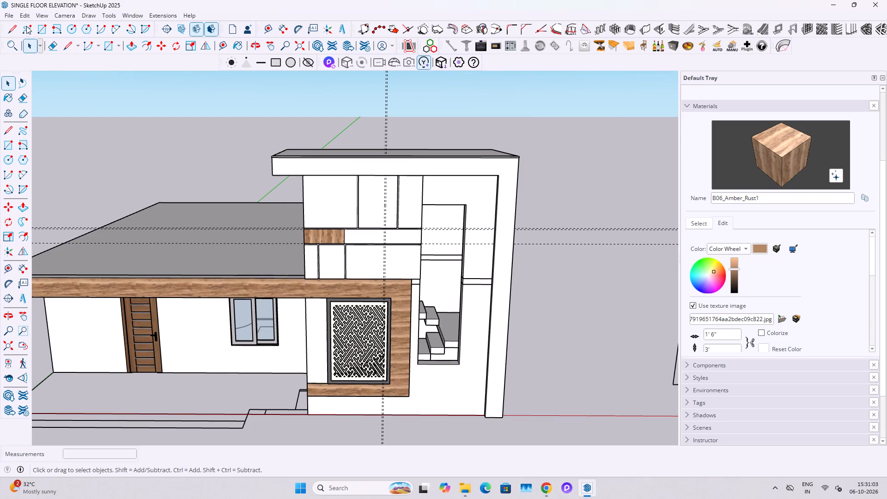
click(24, 14)
click(26, 15)
click(24, 11)
click(147, 136)
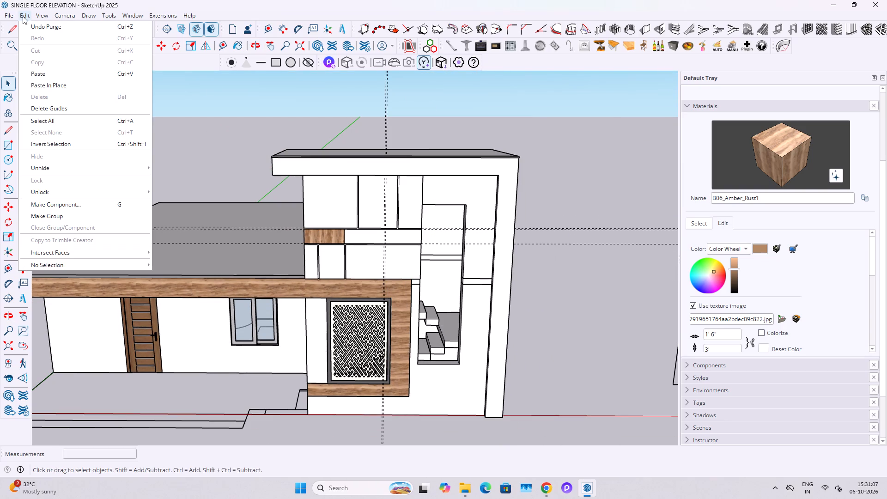
click(45, 171)
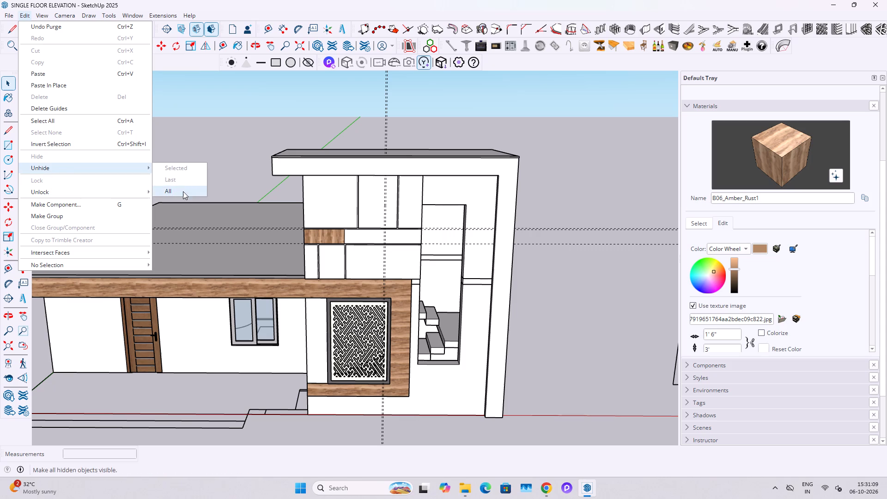
click(183, 192)
middle_drag(260, 268, 344, 246)
Delete all guides from the model and save it.
click(23, 16)
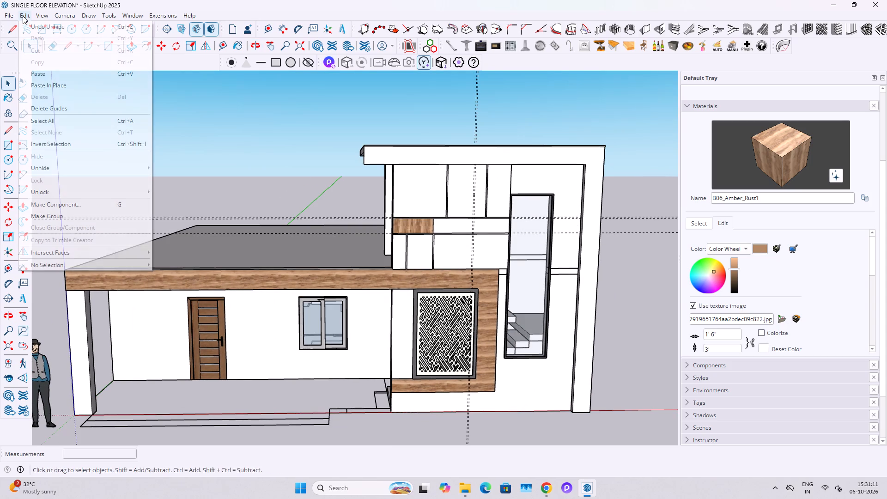
click(61, 106)
scroll(285, 313, up, 3)
middle_drag(282, 316, 282, 312)
scroll(284, 309, down, 1)
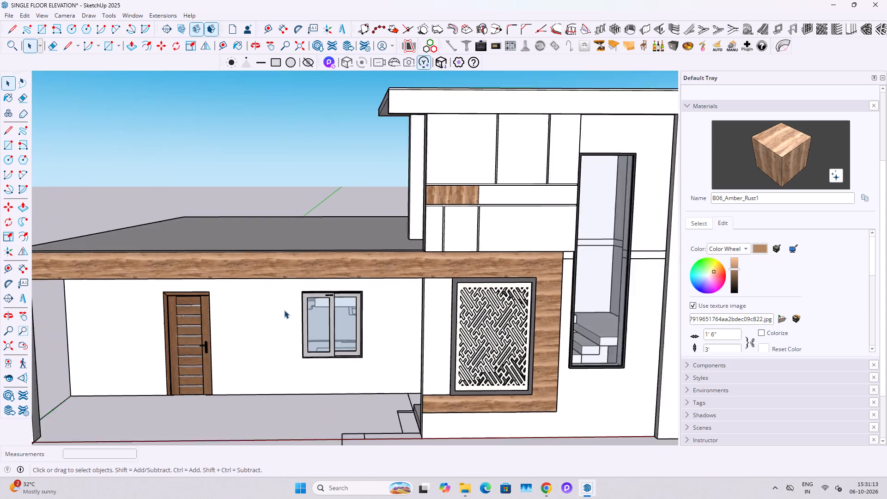
scroll(284, 310, down, 2)
middle_drag(300, 339, 322, 316)
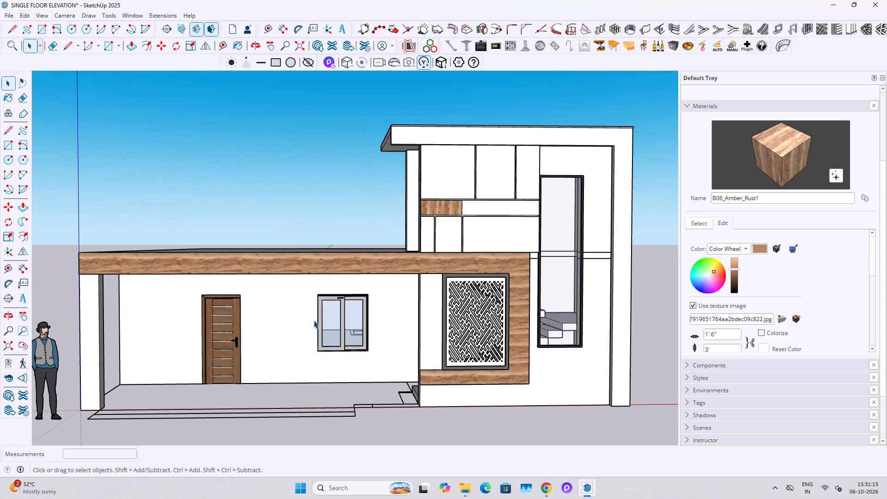
key(ctrl+s)
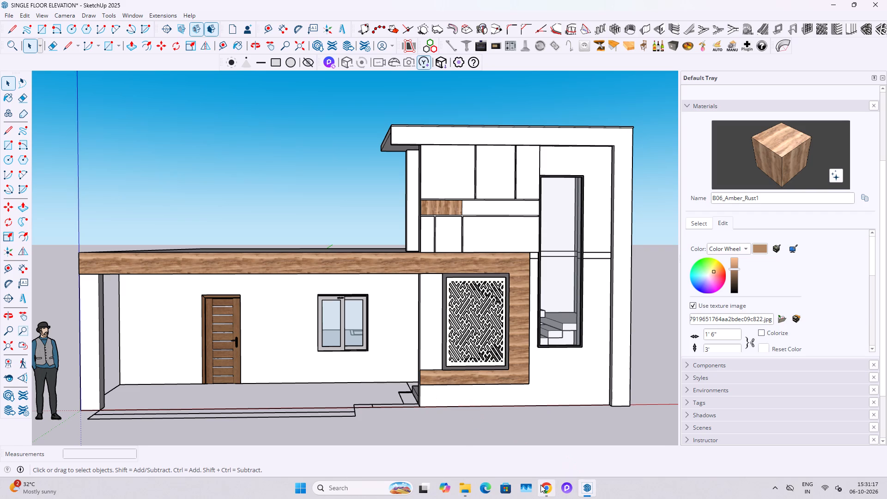
Check the Pinterest reference and place a guide on the lower roof 4.5" in from its front edge.
click(540, 485)
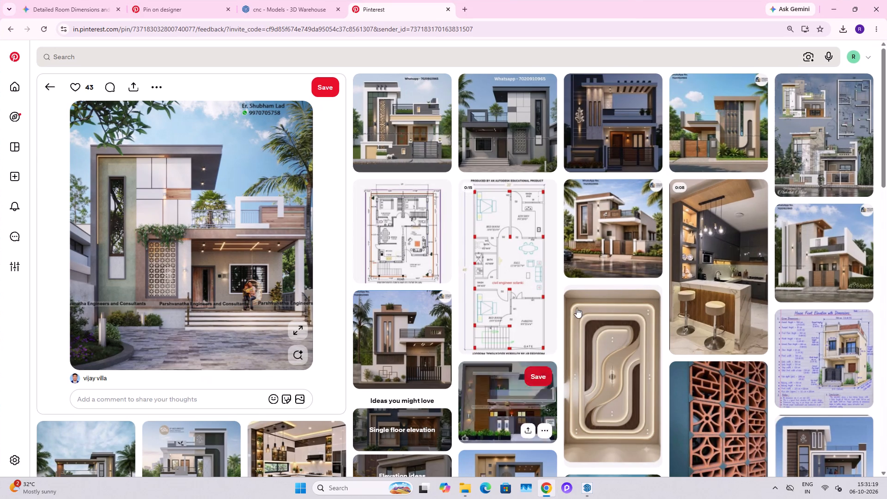
click(836, 5)
middle_click(66, 304)
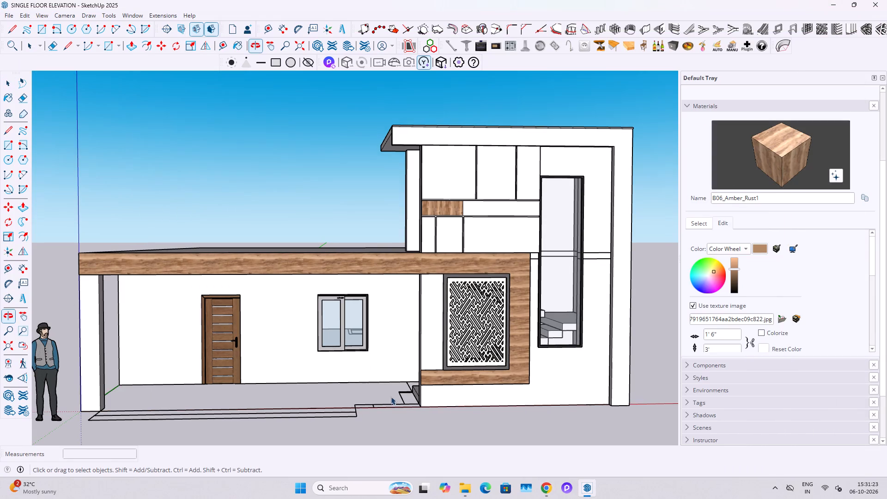
click(549, 492)
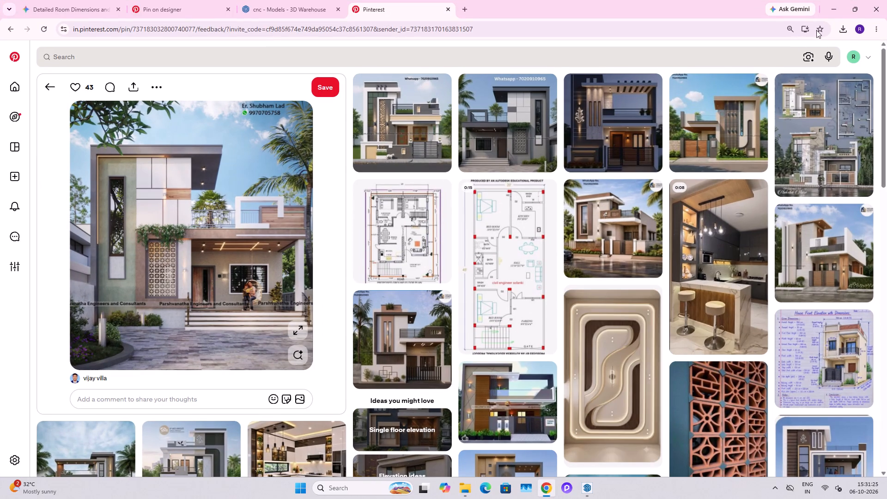
click(835, 10)
middle_drag(270, 284, 271, 404)
middle_drag(168, 341, 263, 315)
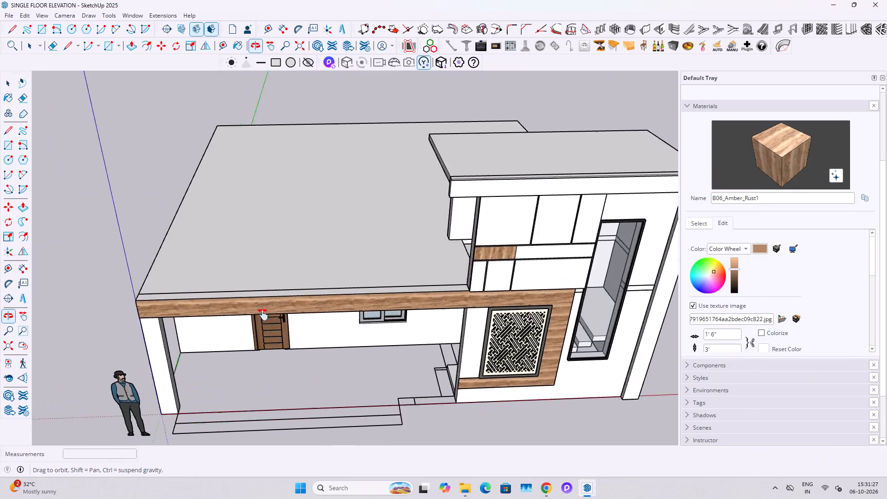
middle_drag(263, 315, 285, 350)
scroll(222, 298, up, 7)
scroll(289, 343, up, 3)
middle_drag(288, 353, 516, 319)
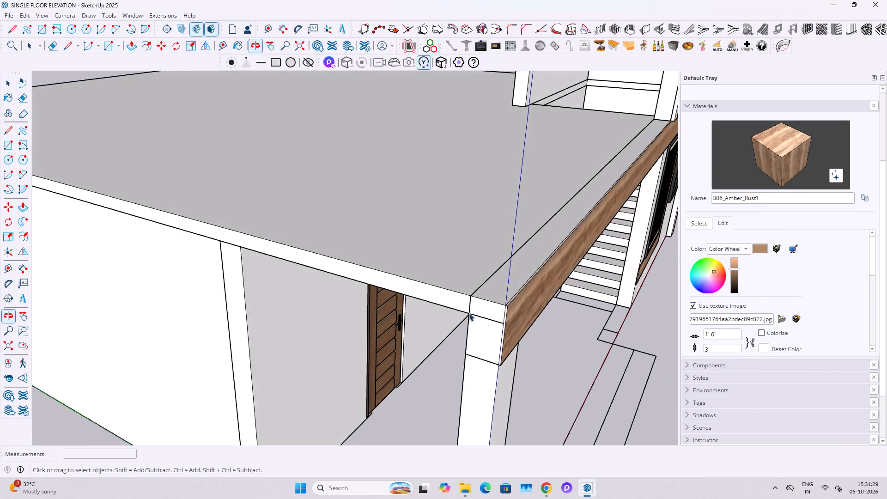
middle_drag(475, 298, 553, 287)
scroll(534, 268, up, 3)
middle_drag(534, 268, 535, 286)
scroll(540, 272, up, 3)
key(t)
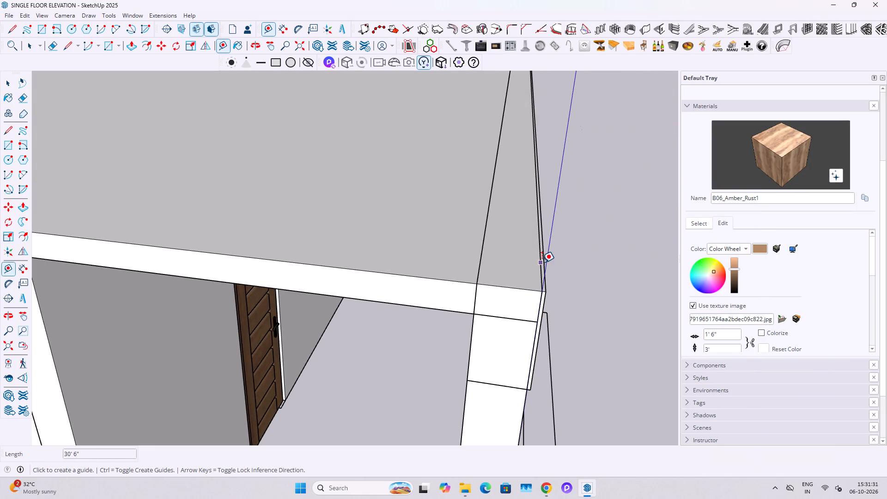
click(540, 264)
text(4.5)
key(shift+quotedbl)
key(Return)
Place a guide across the lower roof 5' in from its outer side edge, at the front column corner.
middle_drag(512, 280, 446, 300)
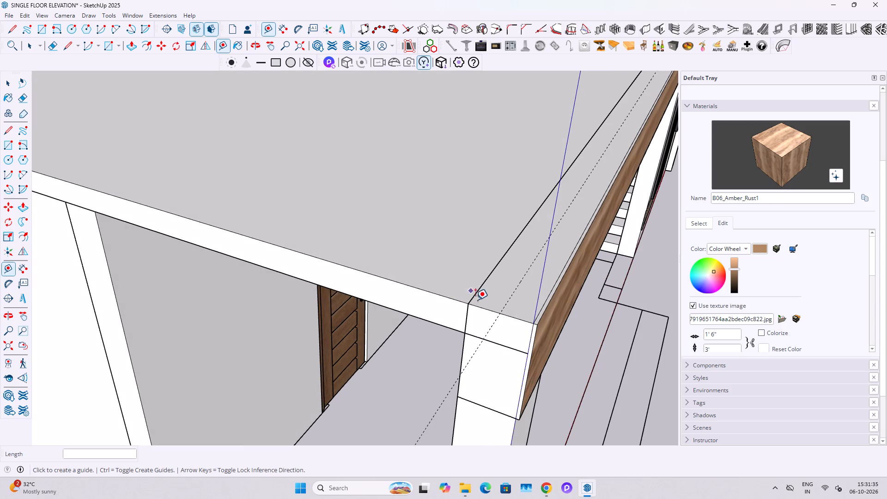
click(484, 306)
text(5')
key(Return)
scroll(407, 249, down, 4)
middle_drag(486, 239, 366, 249)
scroll(307, 256, down, 2)
middle_drag(363, 275, 359, 284)
key(space)
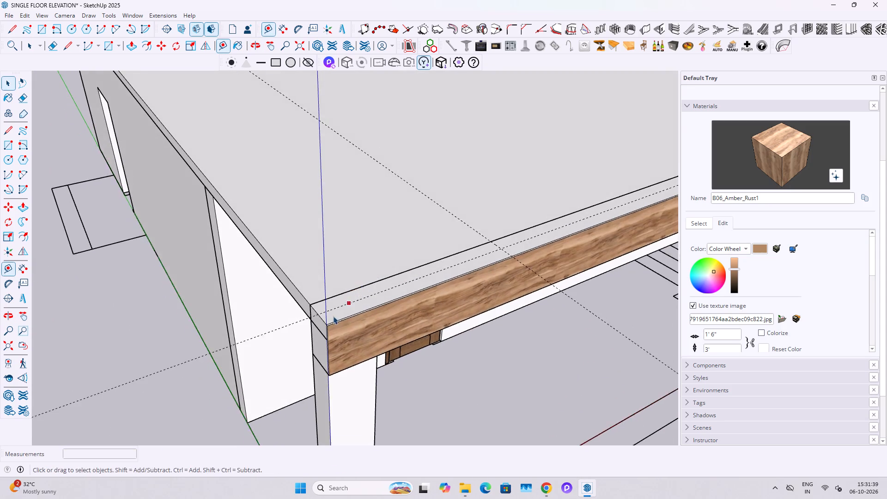
Draw a 5' by 4.5" rectangle at the roof's front outer corner and extrude it up 3' as a parapet block.
scroll(333, 316, up, 3)
key(r)
click(315, 313)
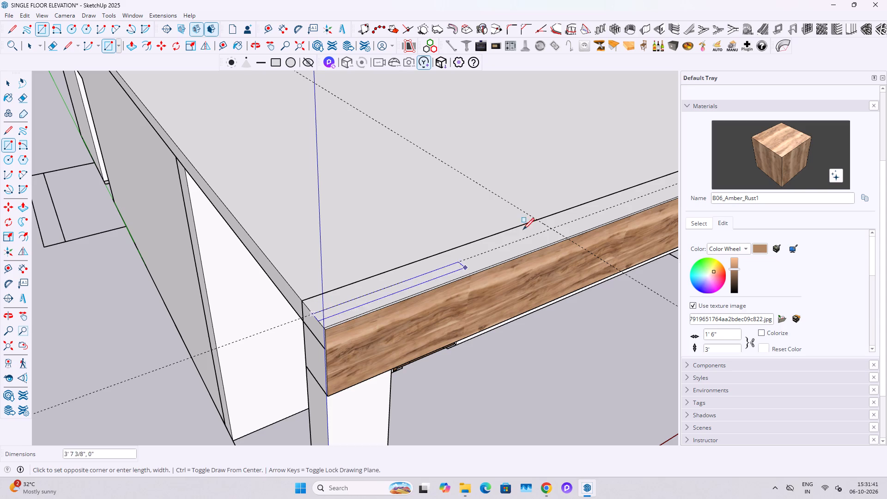
scroll(564, 237, up, 4)
click(565, 238)
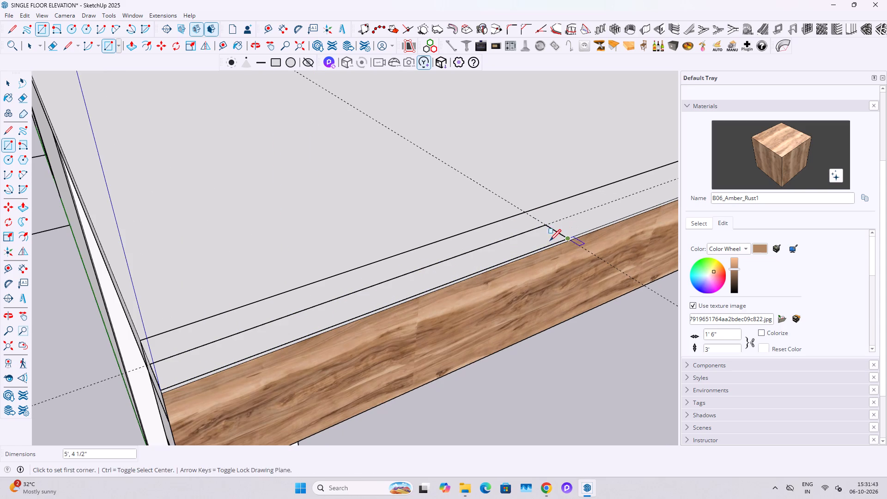
key(space)
key(p)
click(543, 243)
scroll(524, 218, down, 2)
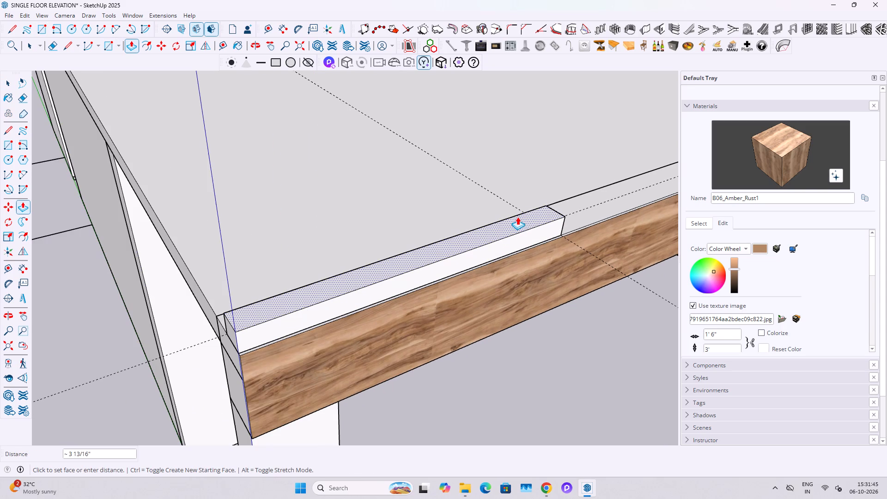
key(4)
key(BackSpace)
text(3')
key(Return)
key(space)
Make the parapet block a group.
scroll(409, 237, down, 6)
triple_click(405, 220)
right_click(405, 220)
click(445, 307)
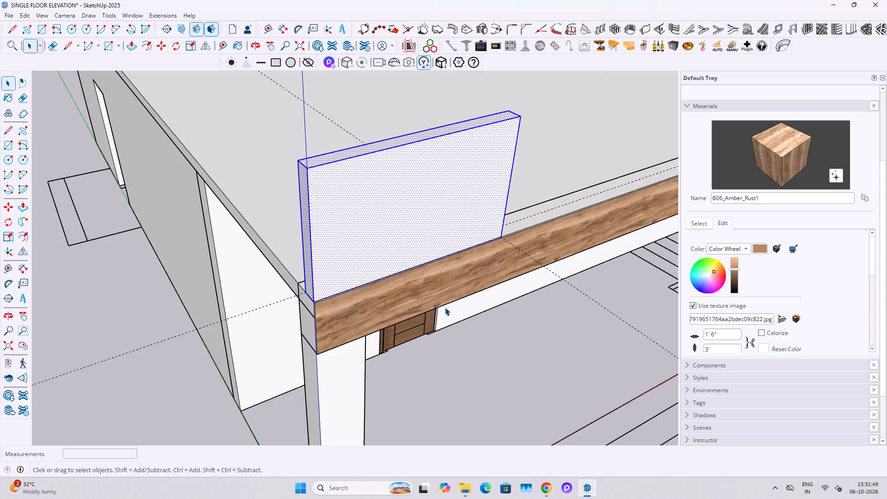
Check the reference, open the parapet group and copy the front face's outer vertical edge 2" inward.
middle_drag(449, 299, 349, 264)
scroll(348, 261, down, 4)
shift+middle_drag(425, 301, 377, 290)
click(548, 493)
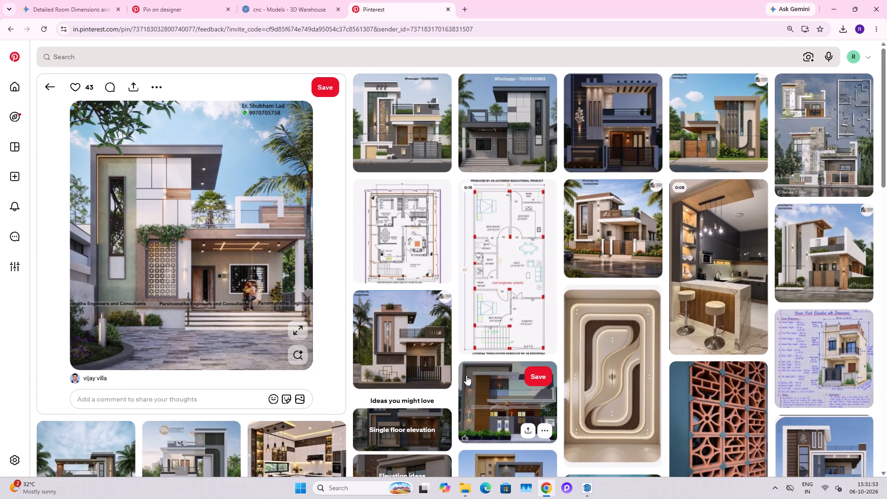
click(839, 3)
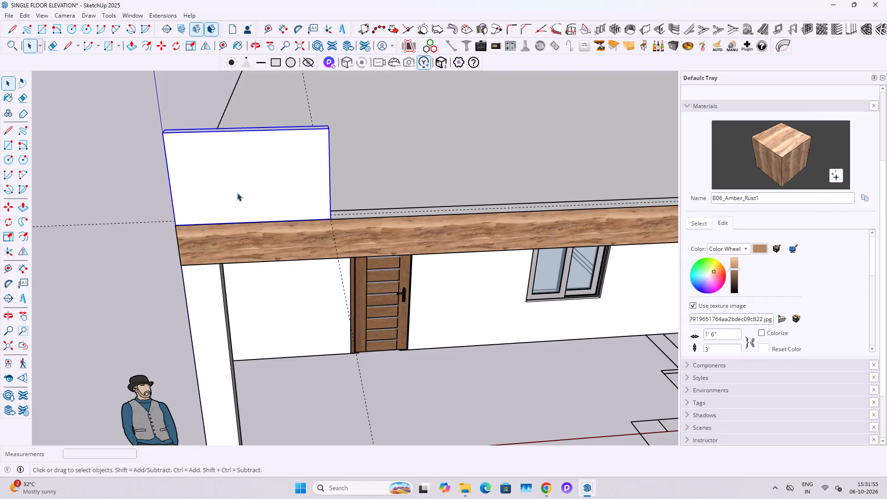
scroll(233, 188, up, 3)
double_click(208, 168)
click(135, 124)
scroll(139, 130, up, 3)
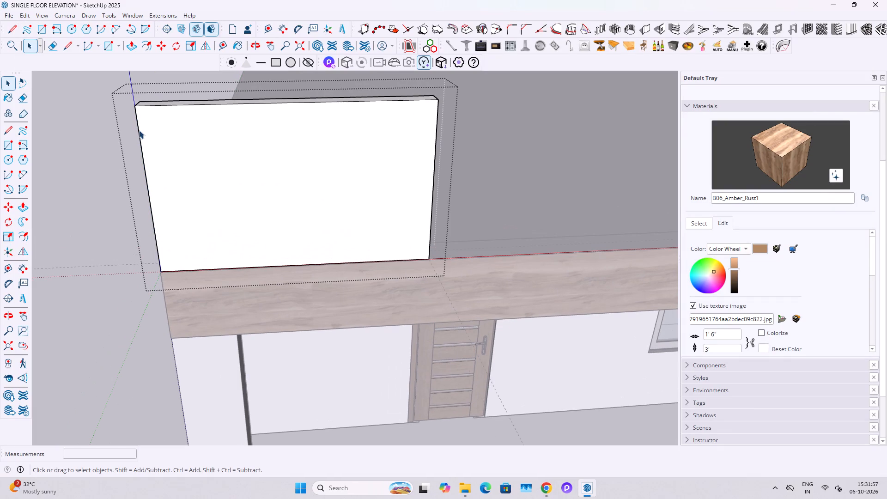
click(139, 130)
key(m)
click(135, 110)
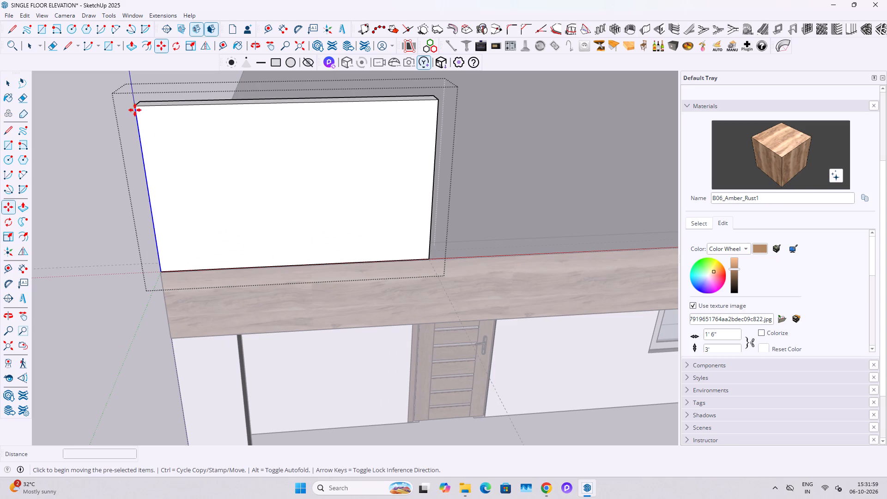
text(2")
key(Return)
key(space)
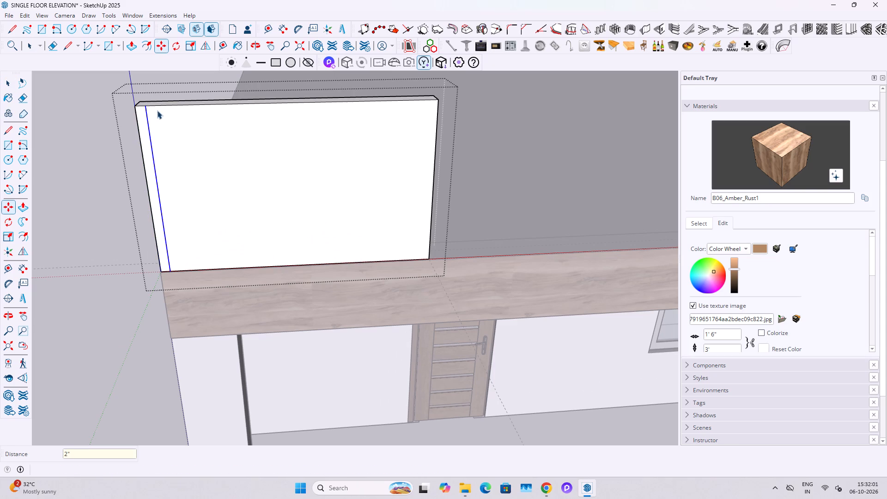
Copy the top edge of the parapet's front face 2" down.
click(166, 108)
scroll(166, 108, up, 3)
click(165, 106)
key(m)
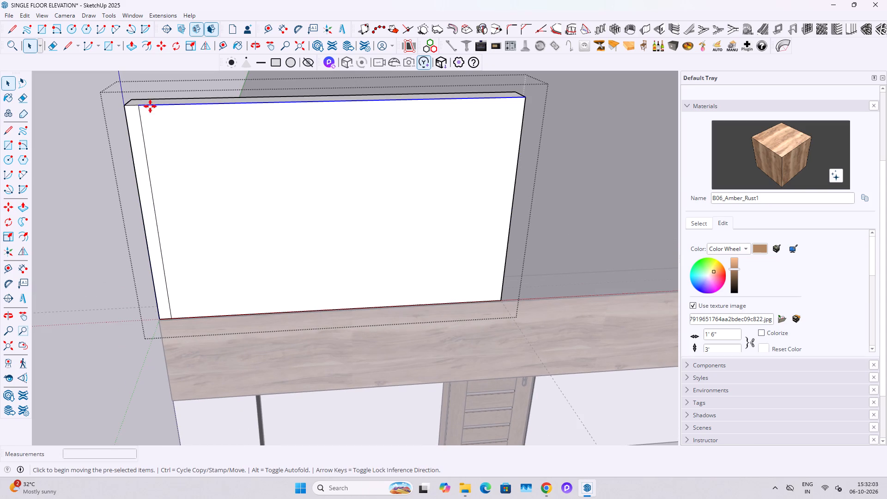
click(139, 107)
text(2")
key(Return)
key(space)
Extend the parapet block 2' along the roof edge towards the tower by pushing out its end face.
scroll(266, 183, down, 12)
middle_drag(388, 191, 221, 227)
scroll(170, 220, up, 7)
click(133, 221)
key(p)
click(133, 221)
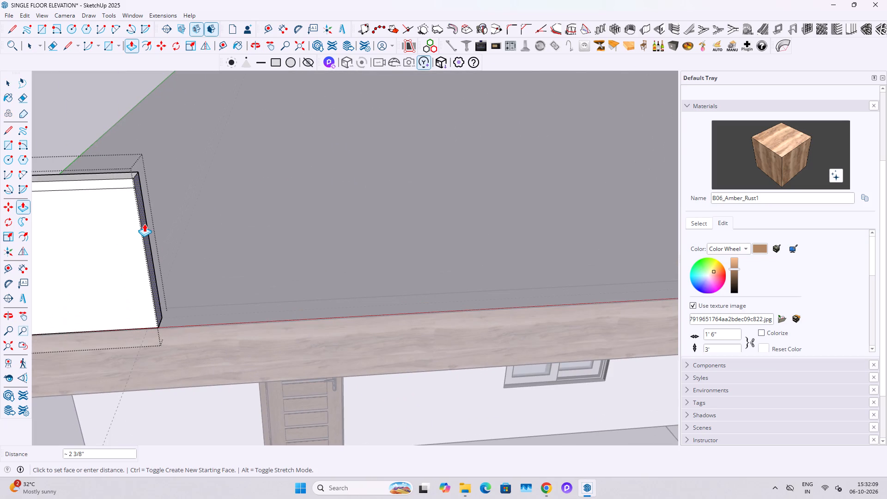
text(2')
key(Return)
key(space)
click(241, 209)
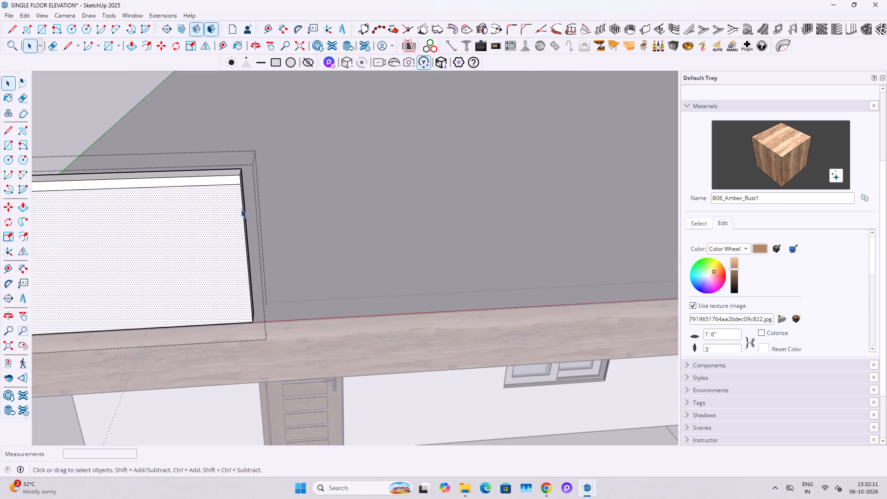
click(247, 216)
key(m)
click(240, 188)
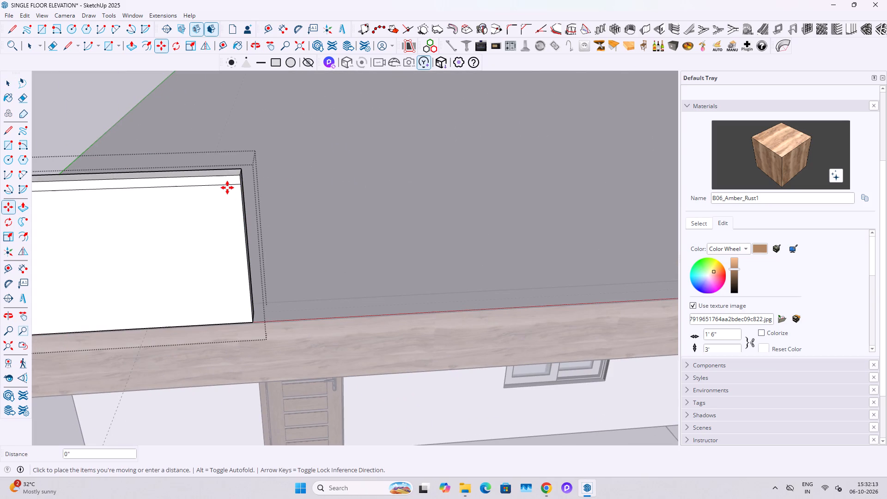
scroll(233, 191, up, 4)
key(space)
Copy the vertical edge at the parapet's tower-side end 2" inward, below the horizontal border line.
click(245, 189)
key(m)
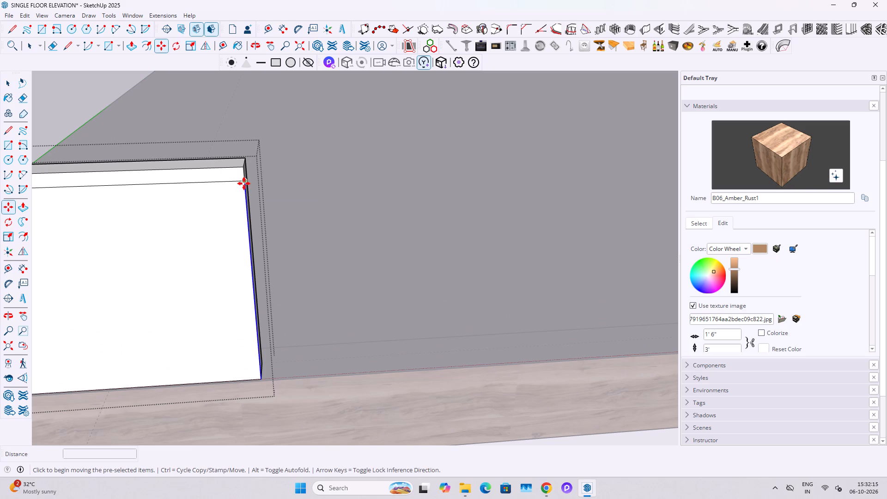
click(243, 183)
scroll(221, 184, up, 4)
key(space)
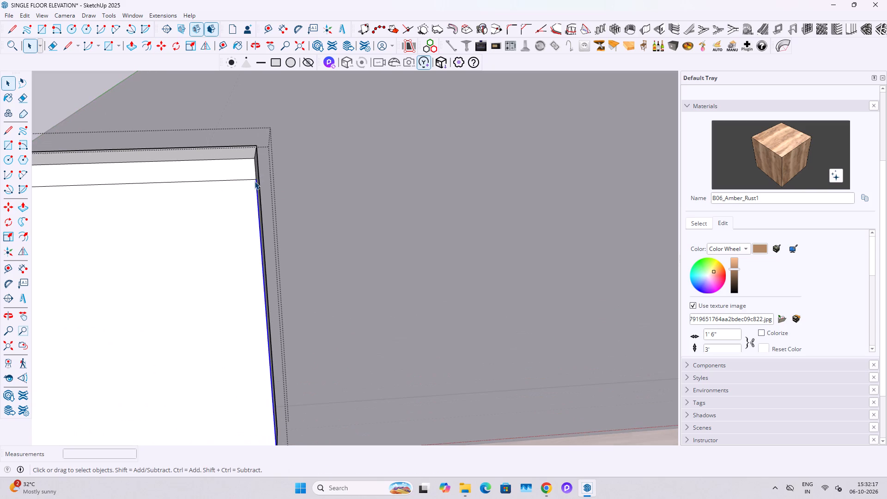
scroll(254, 181, up, 1)
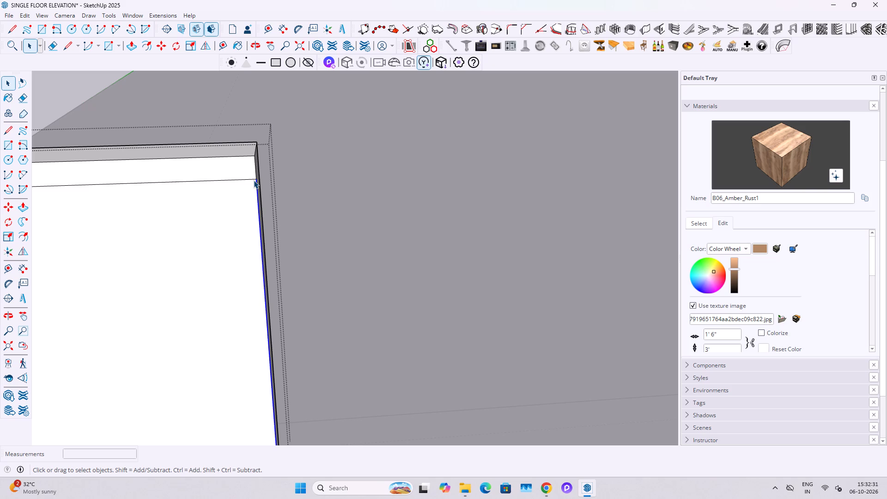
key(m)
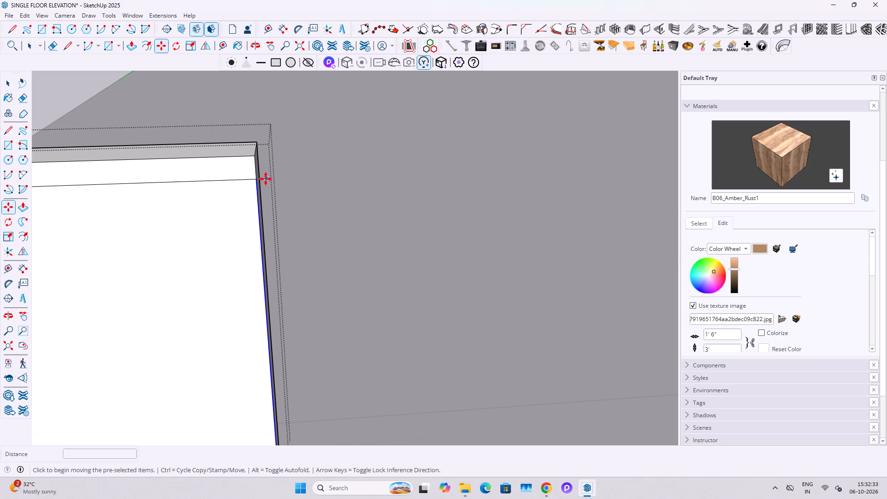
click(255, 179)
text(2")
key(Return)
key(space)
Erase the leftover horizontal line segment at the border's tower-side corner so the top and side strips join.
key(r)
drag(243, 173, 243, 183)
key(space)
key(e)
drag(244, 174, 247, 188)
key(space)
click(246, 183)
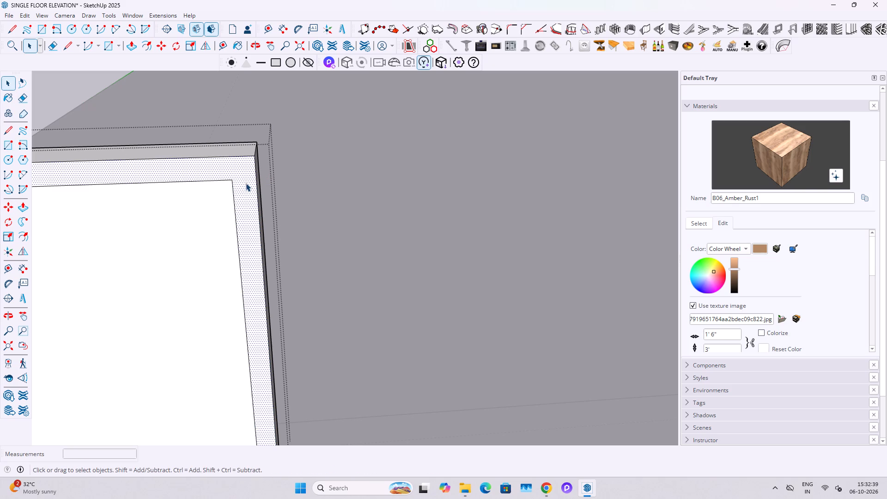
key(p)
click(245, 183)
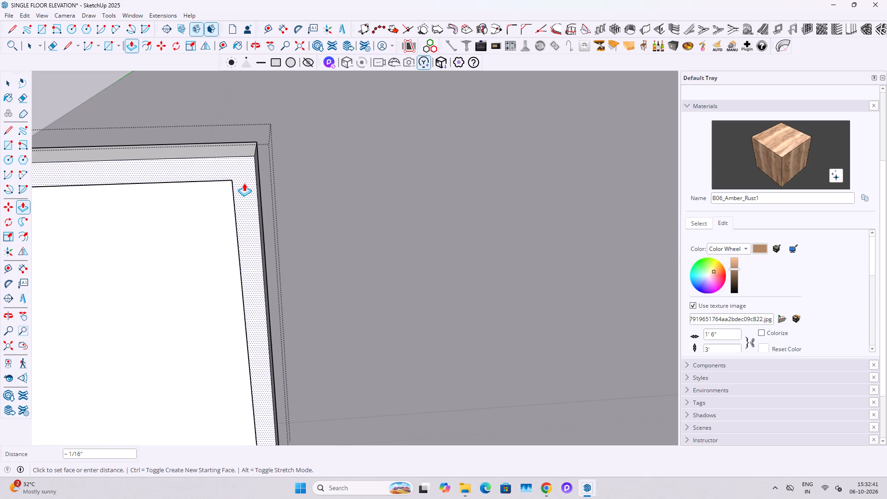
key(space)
Recess the parapet's inner panel face by 0.5" within the border and leave the group.
click(218, 197)
key(p)
click(199, 211)
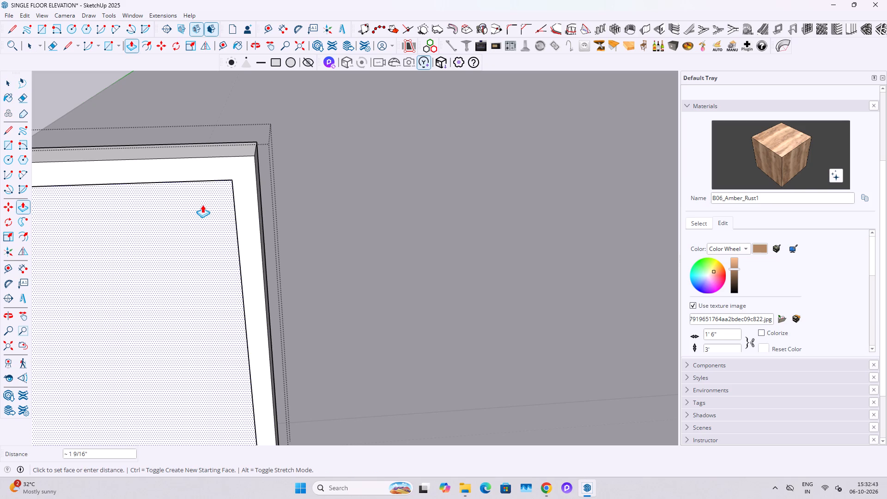
text(0.5")
key(Return)
key(space)
scroll(224, 194, down, 2)
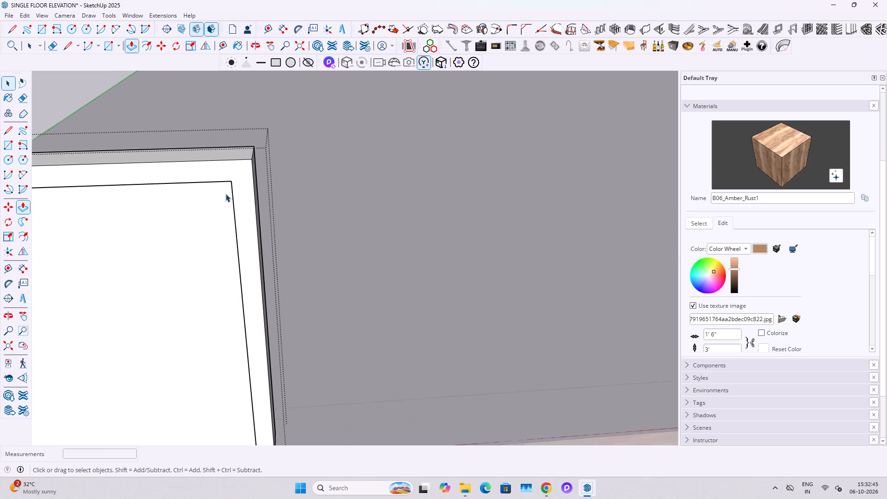
scroll(225, 194, down, 2)
triple_click(235, 175)
right_click(235, 175)
key(Escape)
scroll(351, 247, down, 9)
key(Escape)
key(Escape)
scroll(379, 273, down, 4)
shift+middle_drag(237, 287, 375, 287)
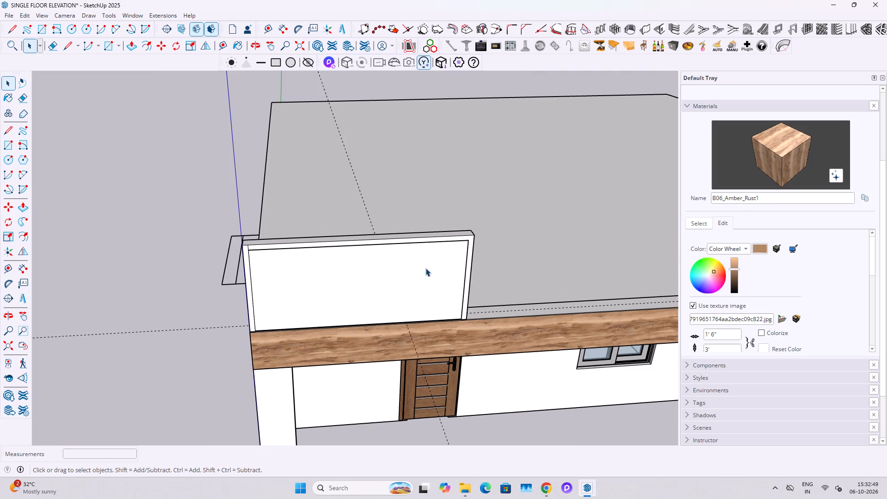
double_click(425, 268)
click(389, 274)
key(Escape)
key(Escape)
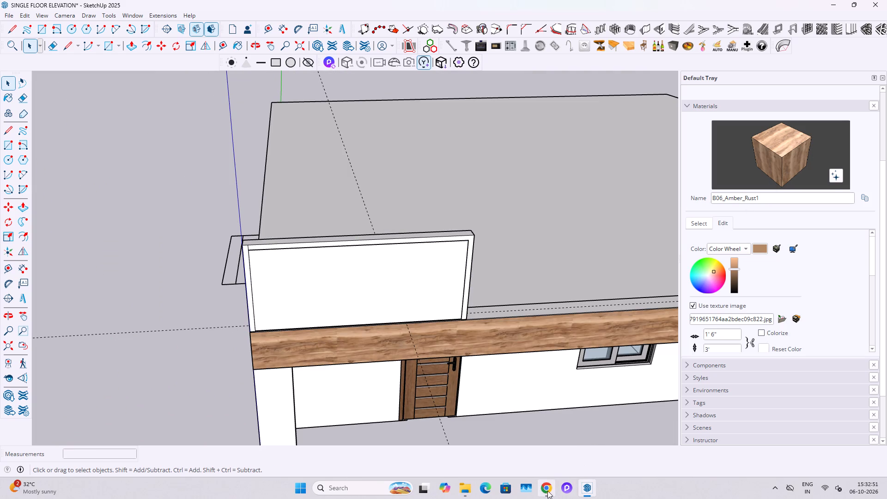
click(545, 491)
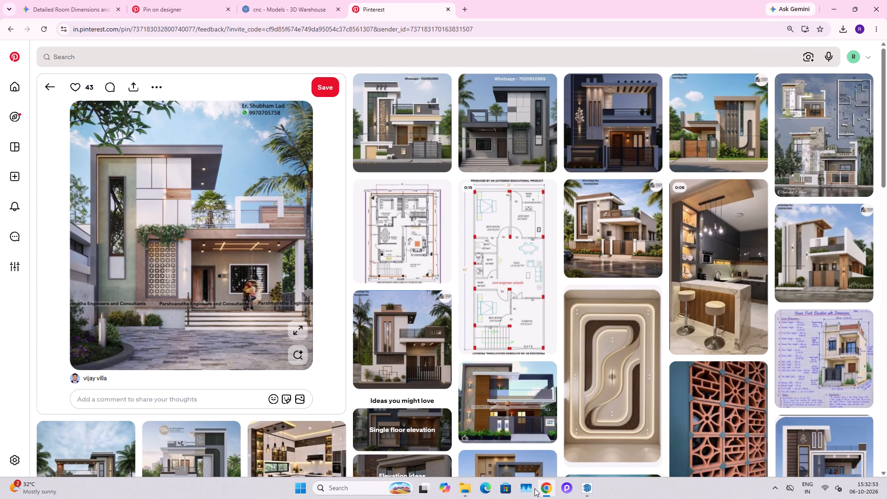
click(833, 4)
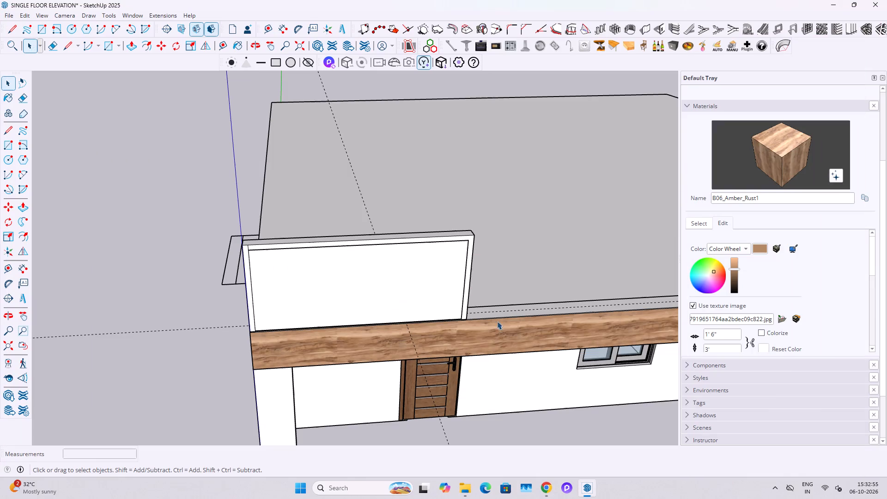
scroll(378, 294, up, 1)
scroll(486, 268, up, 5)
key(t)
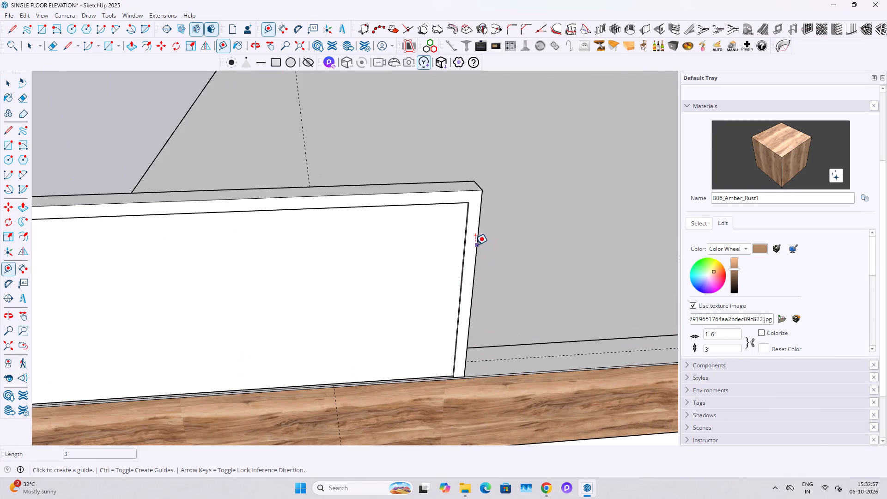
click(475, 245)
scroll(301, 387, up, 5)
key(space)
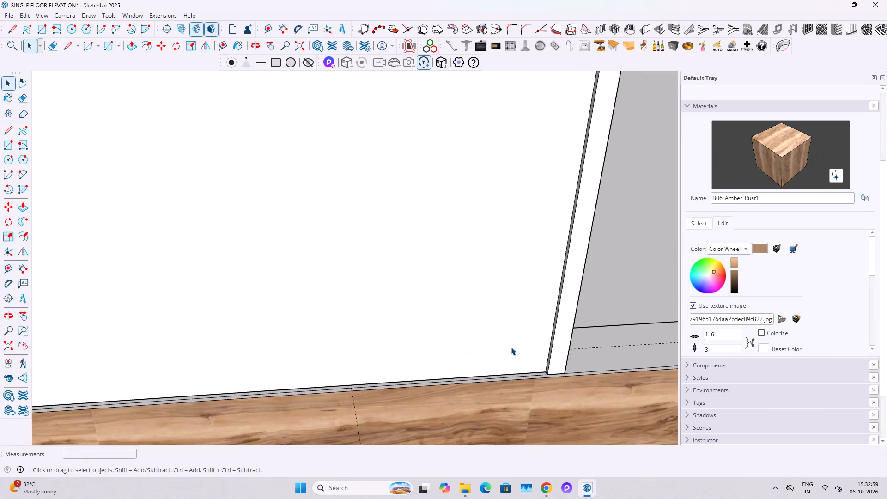
Place a vertical guide about 2' 1" in from the inner edge of the parapet border's tower-side strip.
scroll(533, 329, up, 8)
key(t)
drag(575, 294, 571, 294)
scroll(436, 298, down, 10)
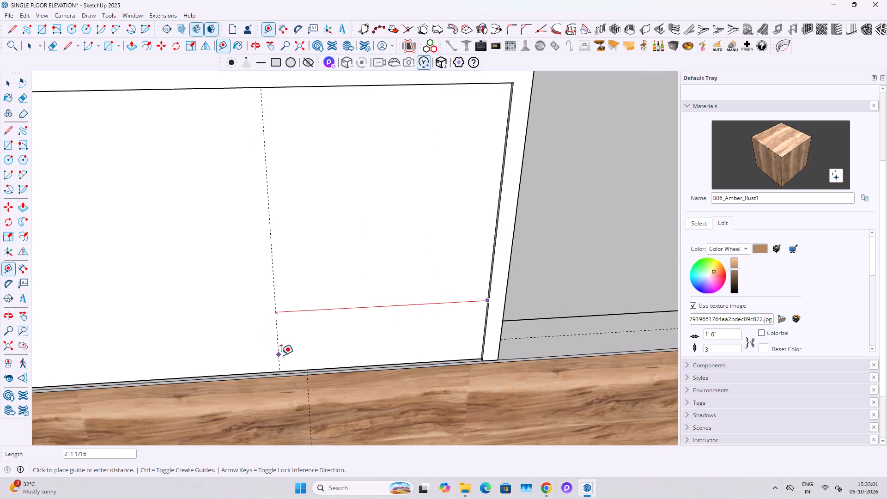
click(286, 351)
key(space)
Check the Pinterest reference, and place a horizontal guide about 1' 10 1/2" above the parapet panel's bottom edge.
click(546, 491)
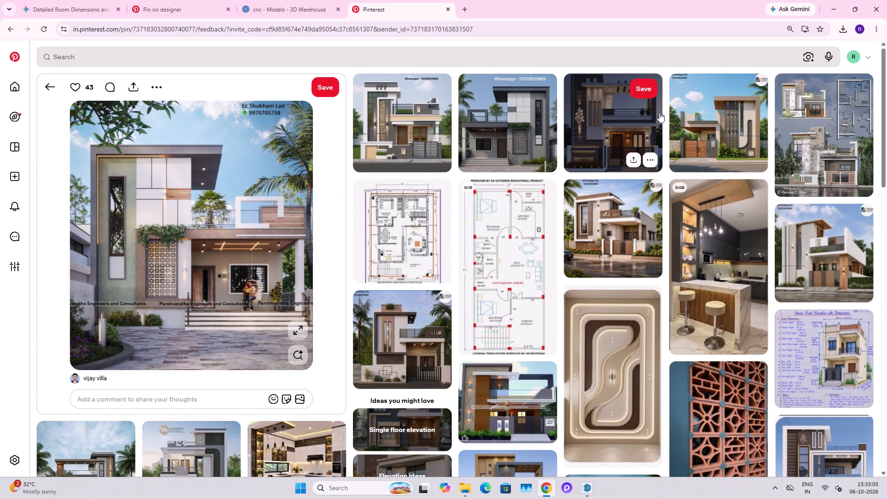
click(837, 6)
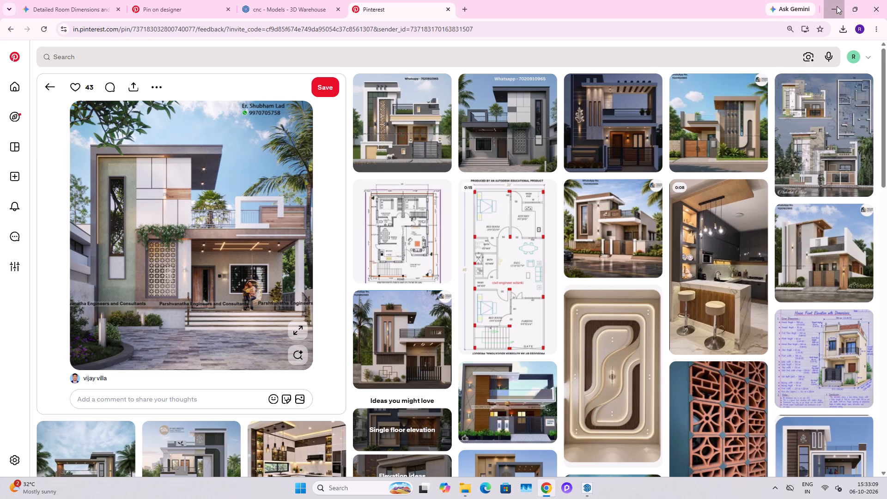
scroll(338, 367, up, 3)
key(5)
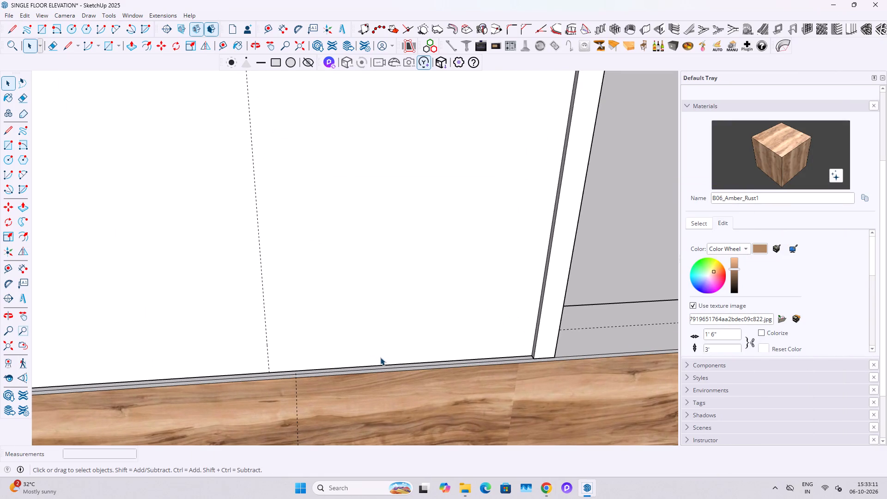
key(t)
click(388, 362)
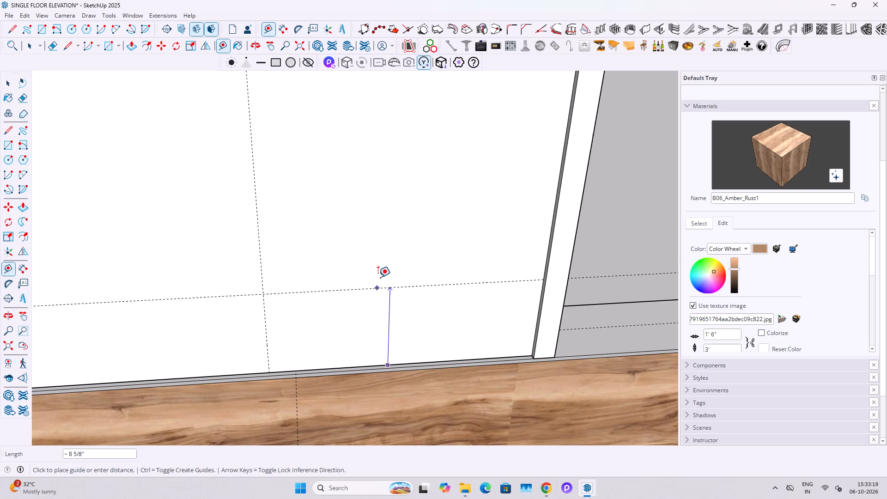
scroll(378, 276, down, 3)
shift+middle_drag(366, 229, 383, 295)
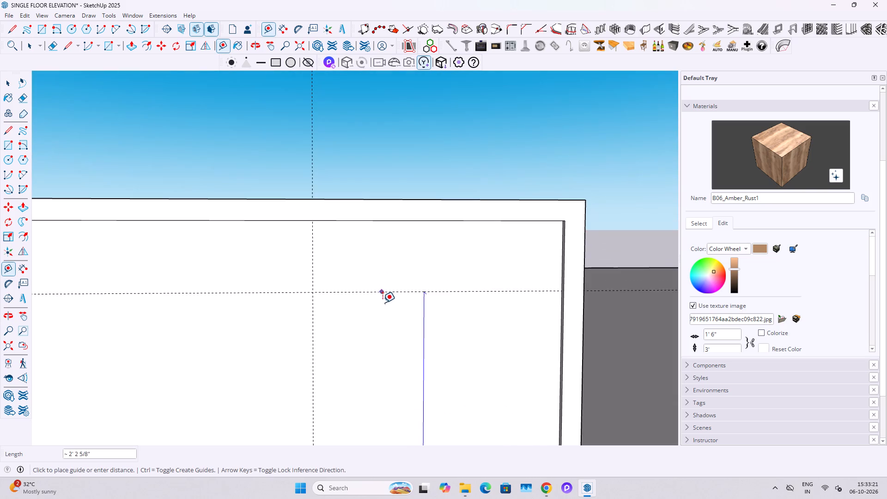
click(385, 340)
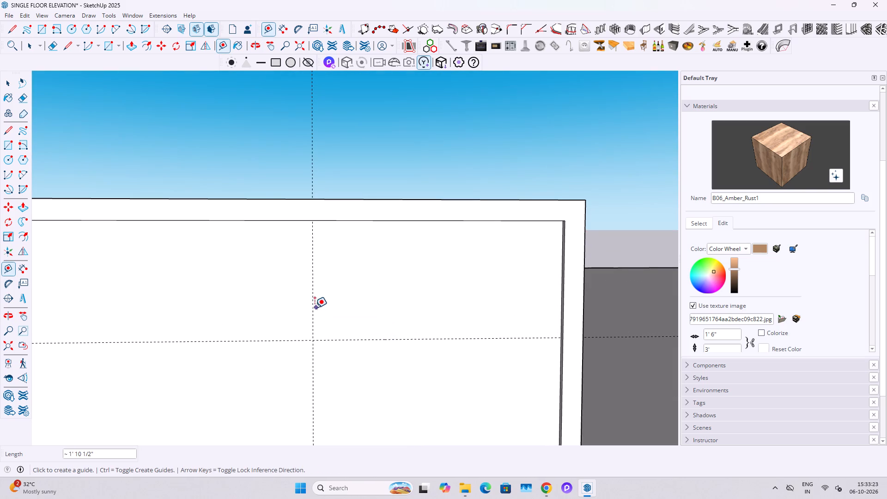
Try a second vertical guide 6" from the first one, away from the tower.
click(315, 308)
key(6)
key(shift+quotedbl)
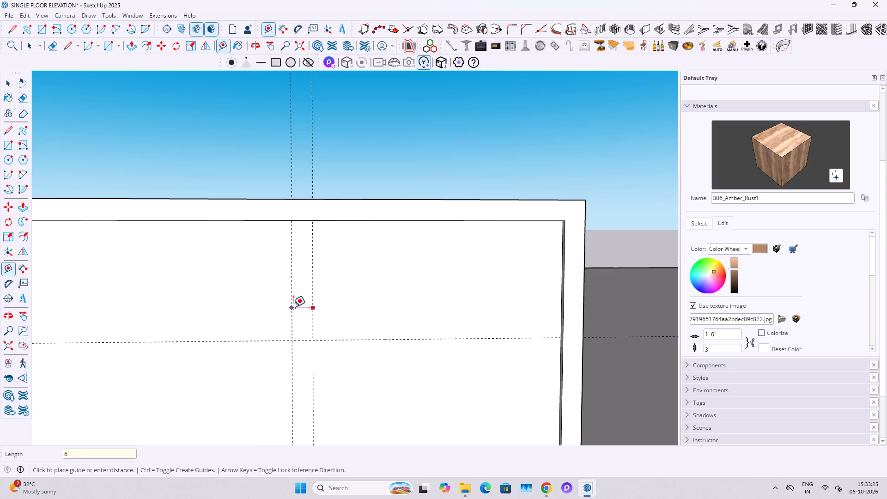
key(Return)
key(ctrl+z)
Place a second vertical guide 4.5" from the first one, on the side away from the tower.
click(316, 296)
text(4.)
text(5")
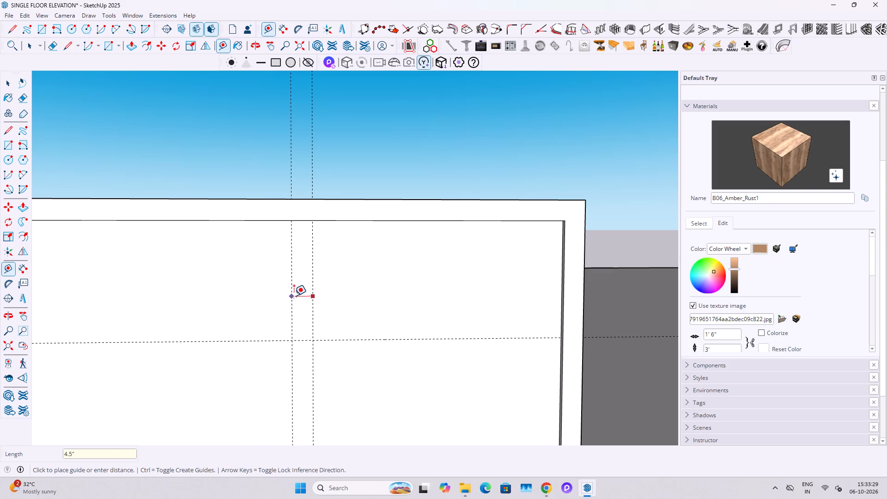
key(Return)
key(space)
Draw a rectangle between the two vertical guides, from the horizontal guide up to the recessed panel's top edge.
key(r)
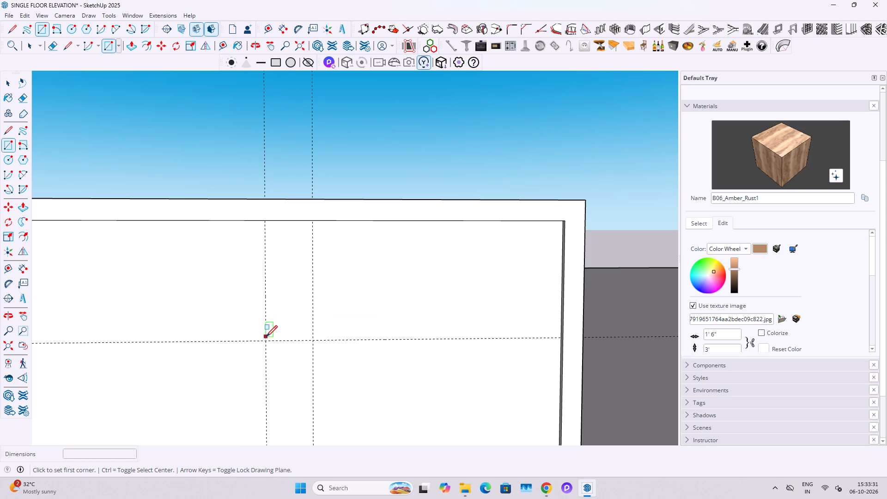
click(267, 339)
scroll(304, 248, up, 4)
middle_drag(319, 224, 294, 184)
scroll(313, 211, up, 5)
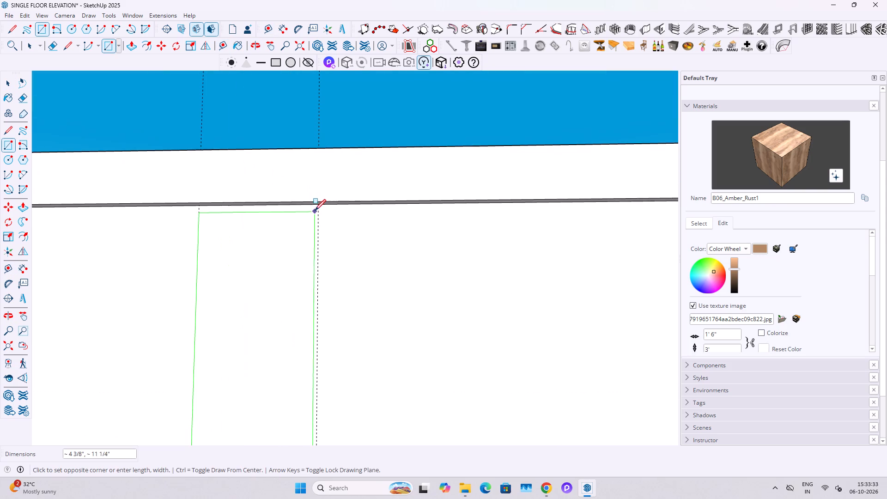
click(317, 205)
Push/Pull the narrow rectangle 4.5" outward from the parapet panel to form a post.
key(space)
key(p)
click(288, 250)
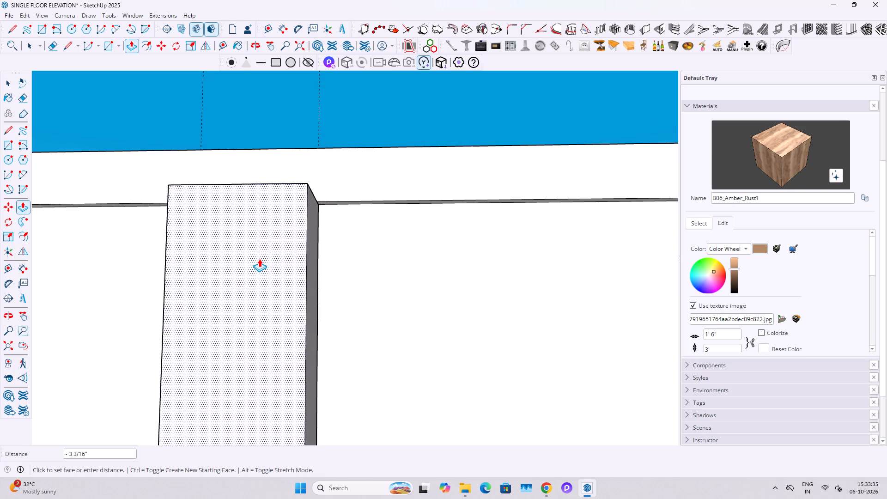
text(4.5")
key(Return)
Raise the post's top face above the parapet by 1' and a further 6".
scroll(259, 259, down, 6)
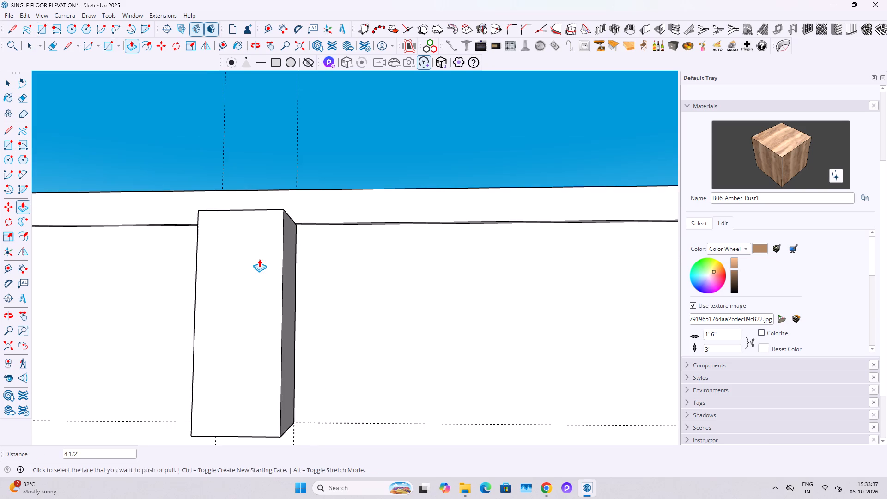
middle_drag(267, 235, 290, 344)
click(257, 214)
scroll(250, 156, down, 10)
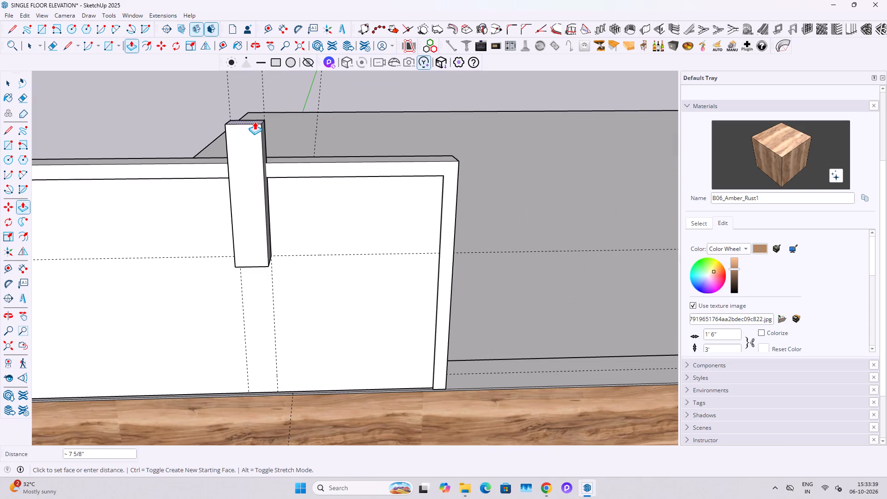
text(1')
key(Return)
shift+middle_drag(247, 140, 328, 304)
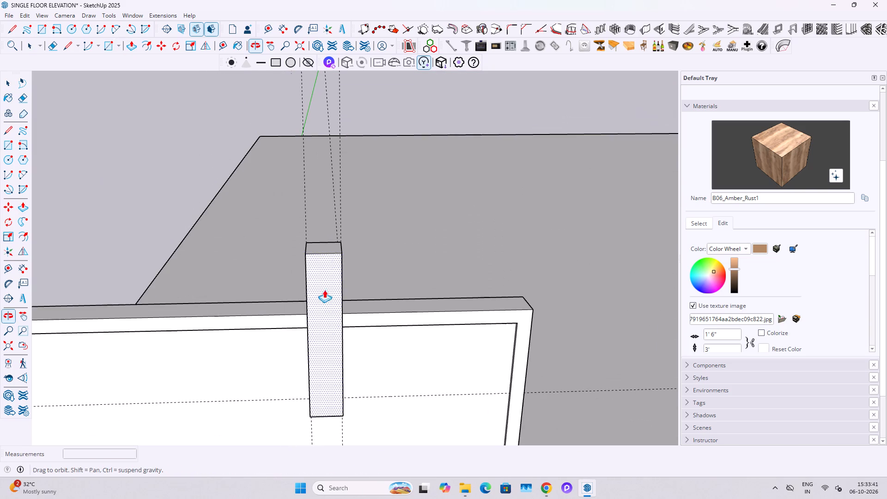
click(330, 252)
text(6")
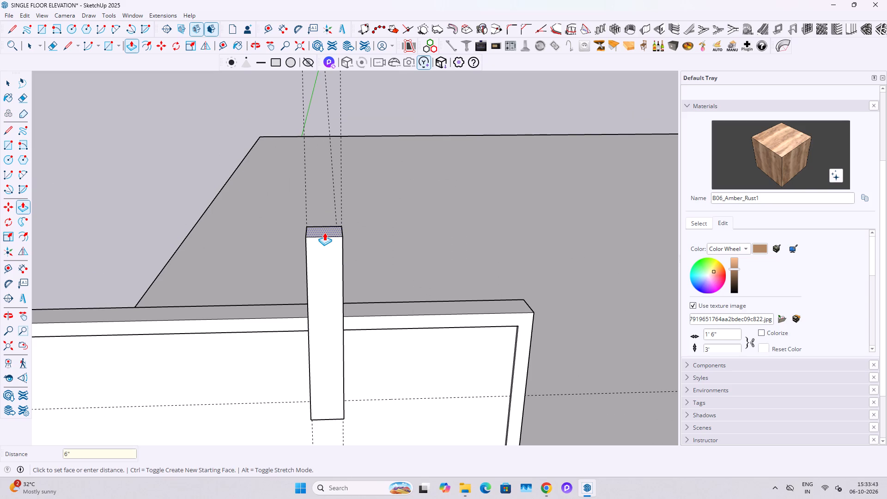
key(Return)
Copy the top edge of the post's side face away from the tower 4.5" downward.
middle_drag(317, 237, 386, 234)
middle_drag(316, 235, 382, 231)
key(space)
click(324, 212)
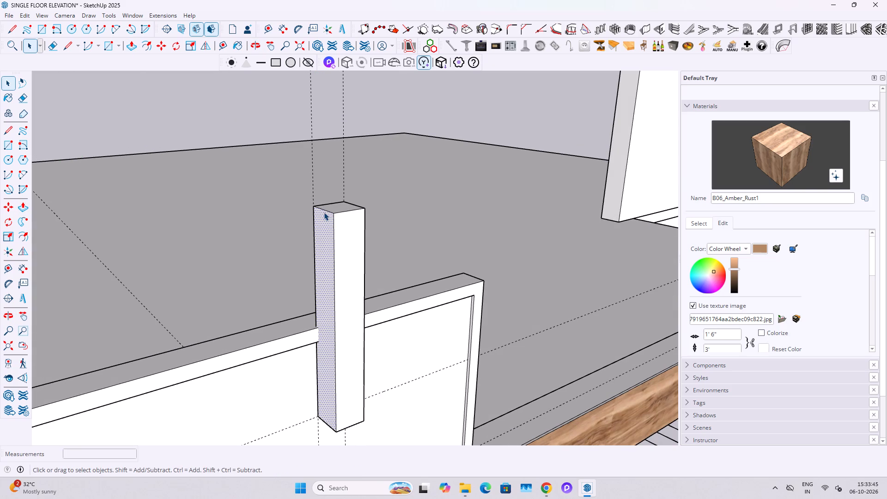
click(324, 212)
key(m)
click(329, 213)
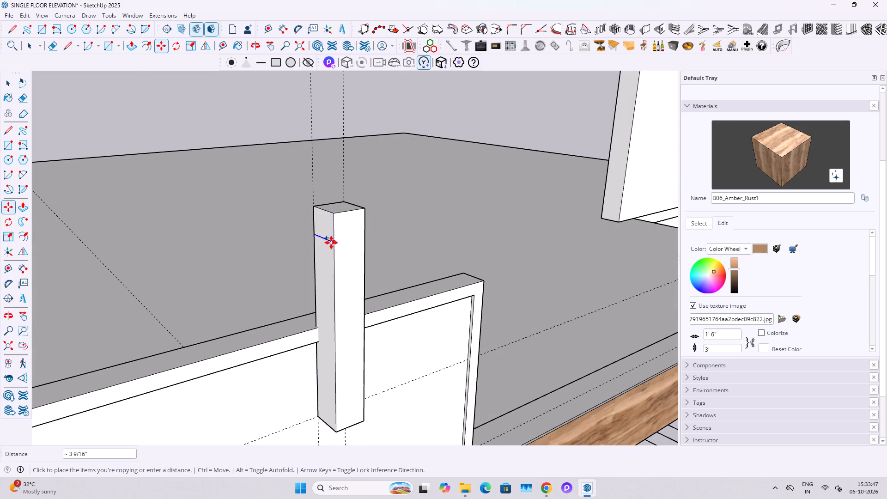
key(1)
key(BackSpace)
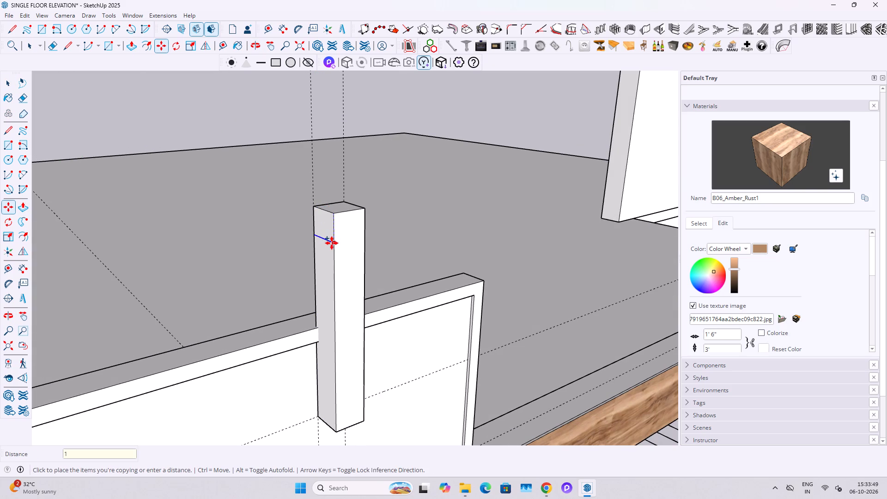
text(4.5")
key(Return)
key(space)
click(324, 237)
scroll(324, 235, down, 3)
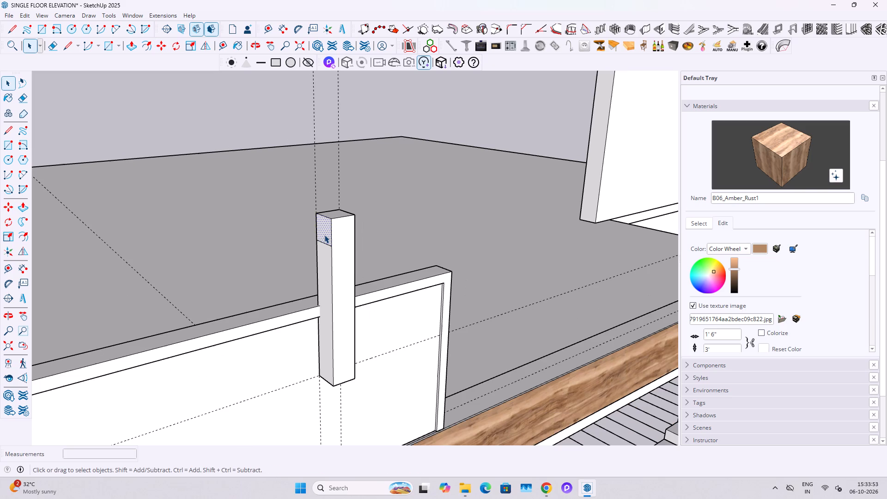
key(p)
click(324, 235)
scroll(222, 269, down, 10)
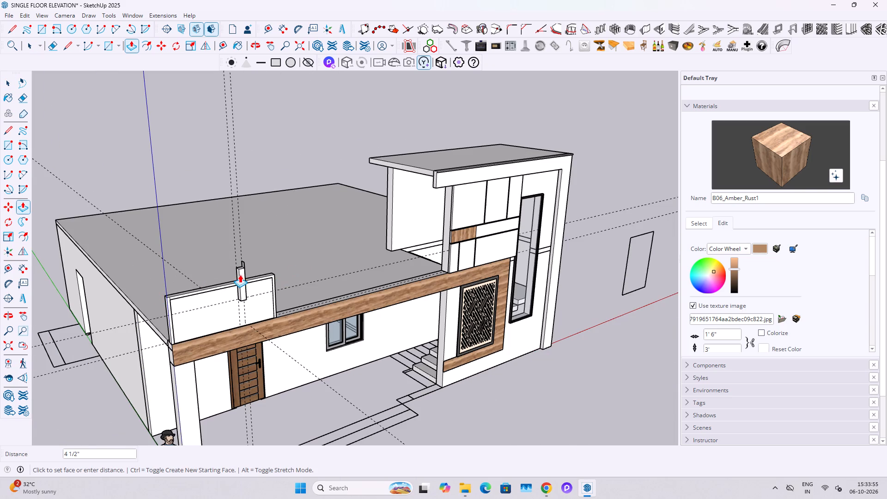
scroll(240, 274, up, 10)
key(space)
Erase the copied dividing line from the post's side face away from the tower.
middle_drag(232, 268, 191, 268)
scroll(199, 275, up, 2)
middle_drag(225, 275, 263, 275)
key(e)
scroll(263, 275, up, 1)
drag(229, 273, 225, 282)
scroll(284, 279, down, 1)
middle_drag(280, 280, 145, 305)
Copy the top edge of the post's tower-side face 4.5" downward to mark the beam's end profile.
key(space)
scroll(156, 272, up, 4)
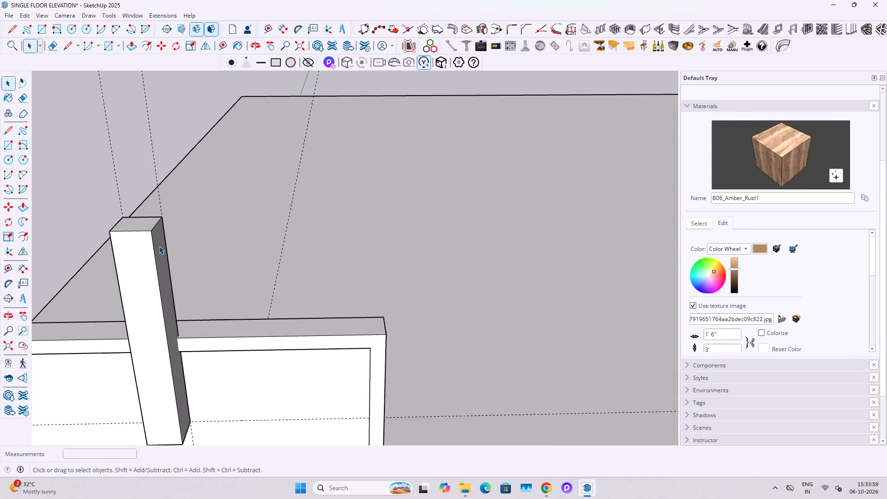
scroll(159, 246, up, 2)
click(155, 221)
scroll(156, 224, up, 2)
key(m)
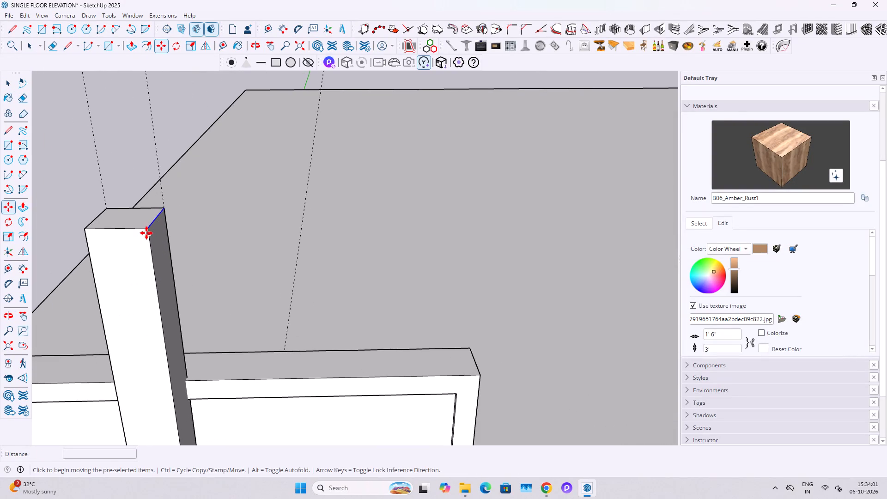
click(146, 233)
text(4.5")
key(Return)
Push/Pull the marked top section of the post about 7' 6" towards the tower to form a horizontal beam.
key(space)
click(170, 257)
click(157, 257)
key(p)
click(157, 256)
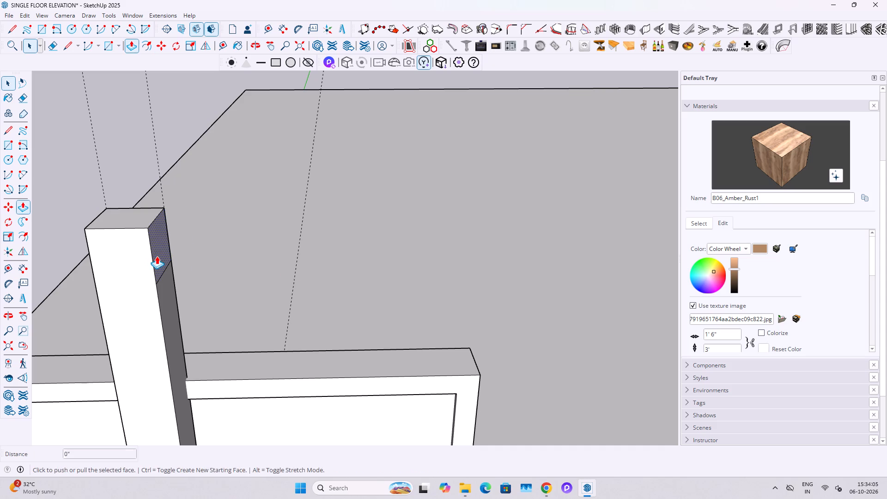
scroll(304, 271, down, 16)
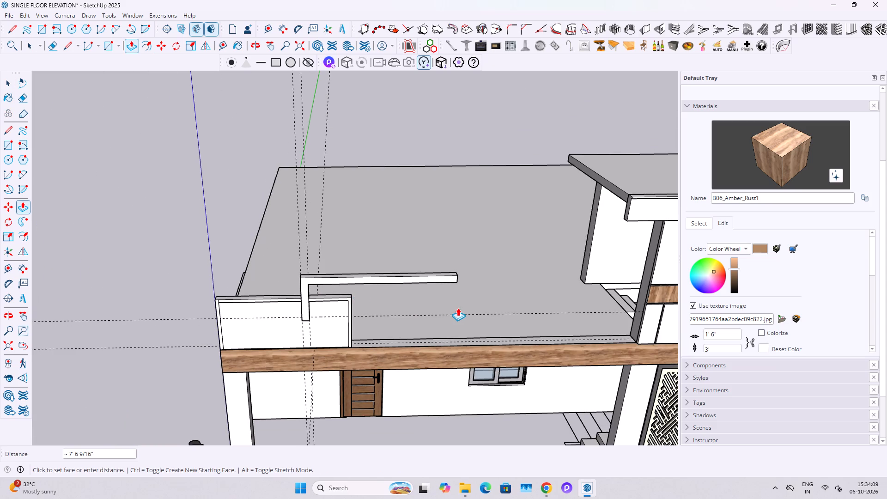
click(465, 310)
key(space)
Recheck the Pinterest reference, and copy the underside edge at the beam's free end 4.5" inward along the beam.
scroll(443, 273, up, 9)
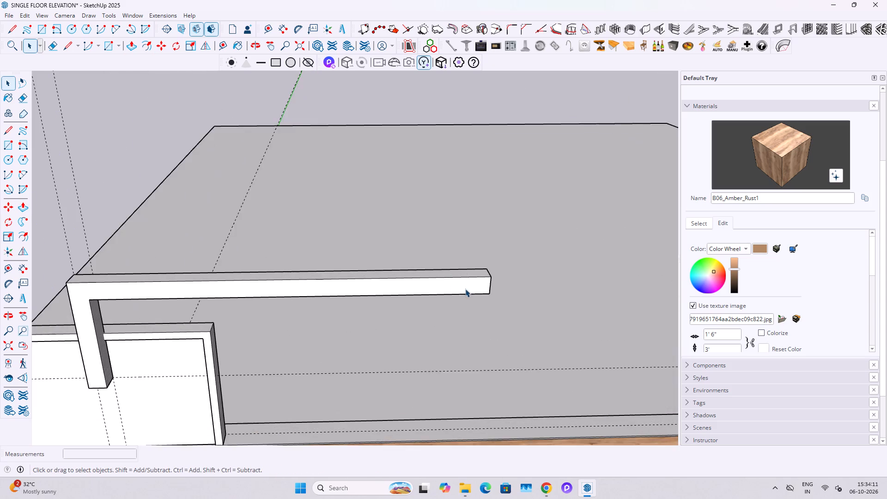
middle_drag(465, 289, 444, 254)
shift+middle_drag(465, 271, 448, 308)
click(541, 487)
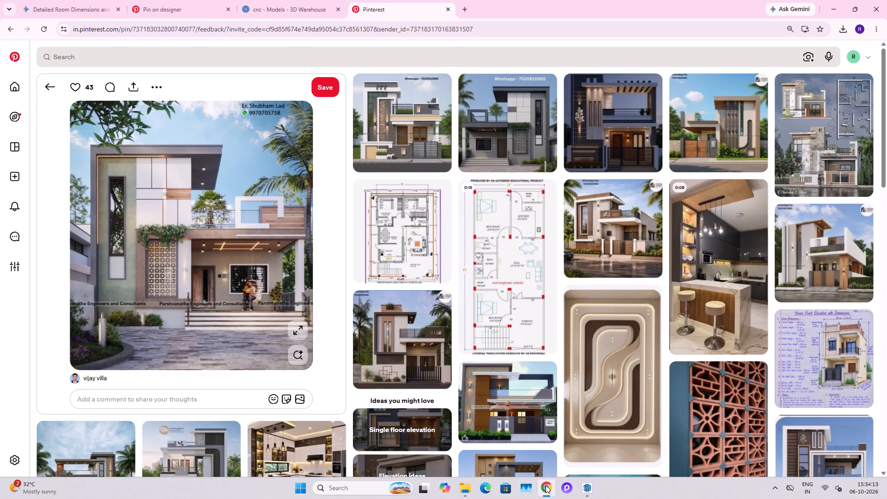
click(832, 6)
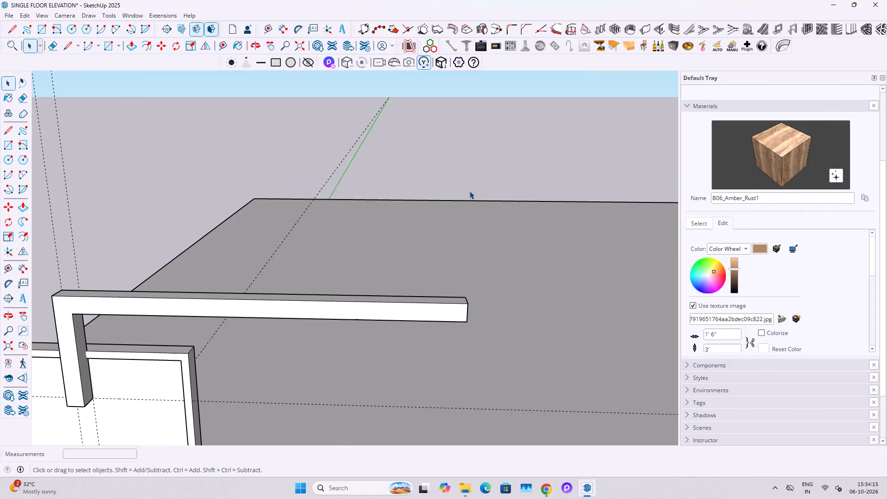
middle_drag(439, 303, 432, 230)
scroll(441, 282, up, 3)
middle_drag(442, 283, 427, 231)
scroll(459, 278, up, 1)
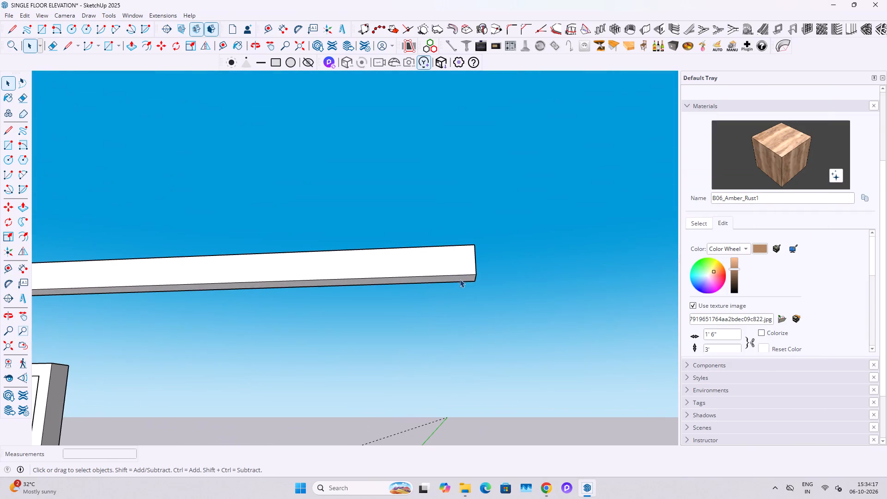
click(474, 278)
scroll(475, 278, up, 1)
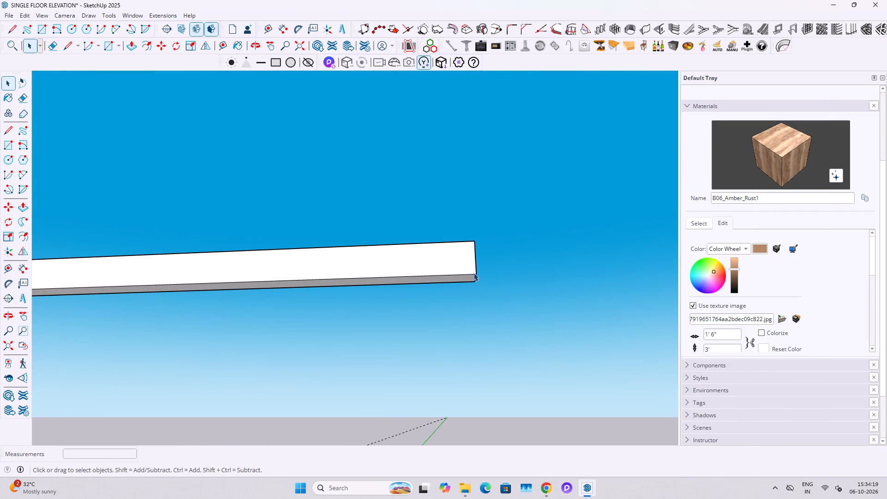
key(m)
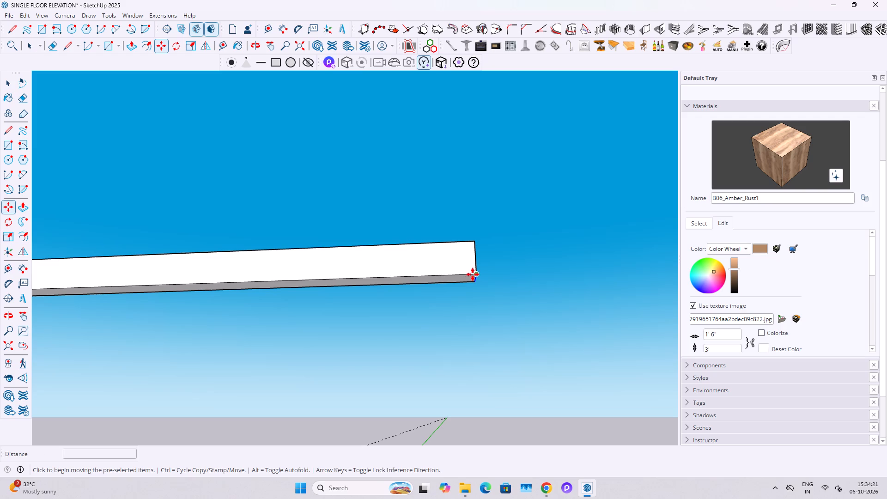
click(474, 274)
text(4.5")
key(Return)
key(space)
Push/Pull the marked square under the beam's free end 3' 11 1/2" down to the roof edge as a second leg.
click(451, 280)
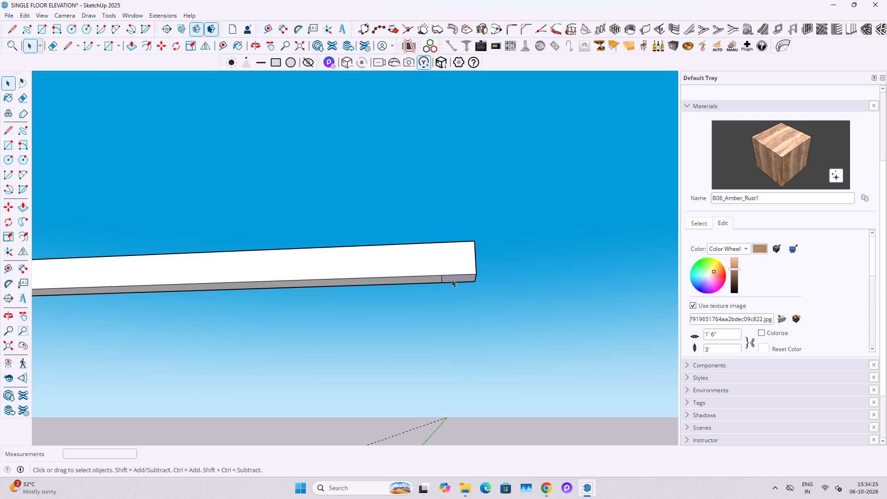
key(p)
click(452, 279)
scroll(457, 388, down, 9)
middle_drag(456, 394, 481, 371)
scroll(411, 372, up, 2)
click(436, 355)
Copy the bottom edge of the tower-side leg's inner face 4.5" upward to mark the bottom rail's profile.
middle_drag(462, 350, 531, 382)
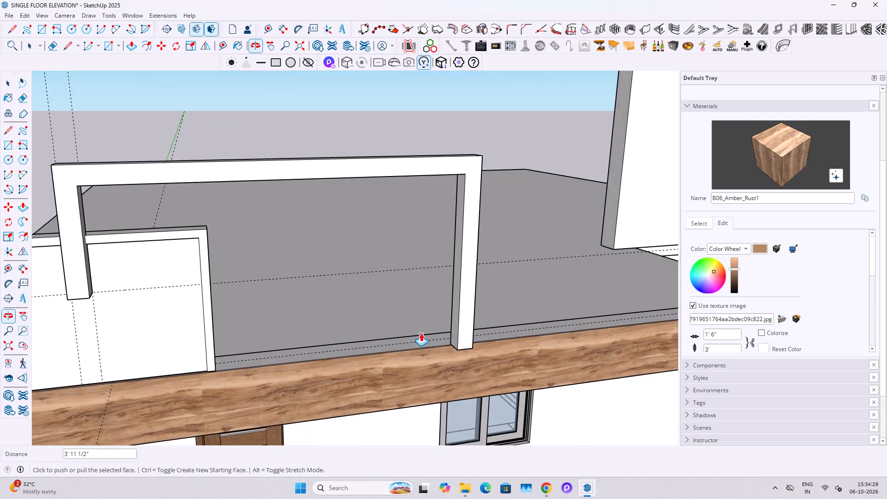
scroll(421, 333, up, 11)
key(space)
click(484, 363)
click(488, 362)
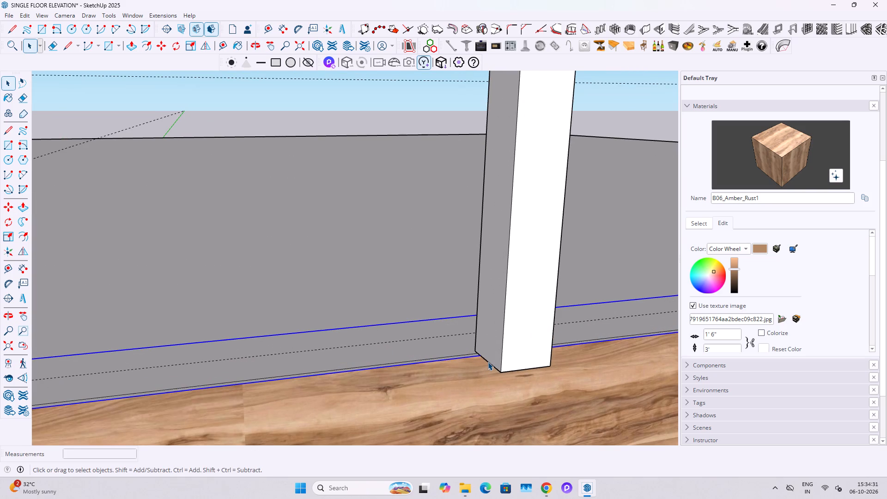
key(m)
click(503, 371)
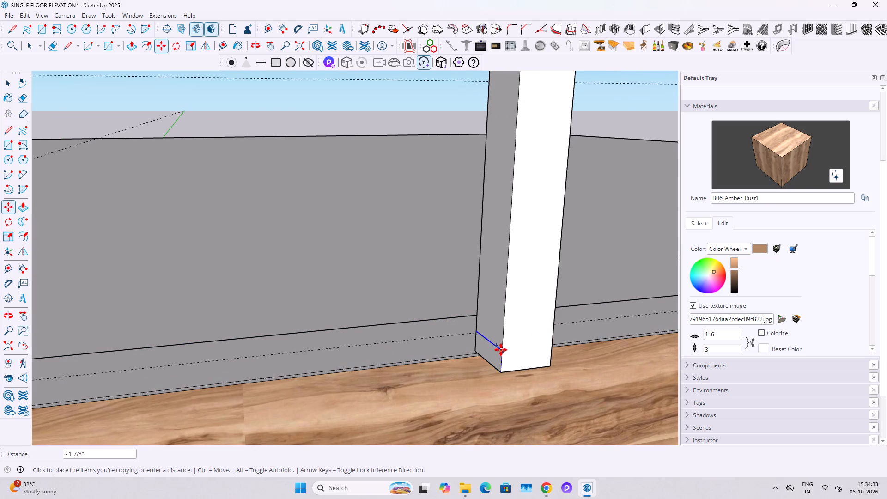
text(4.5")
key(Return)
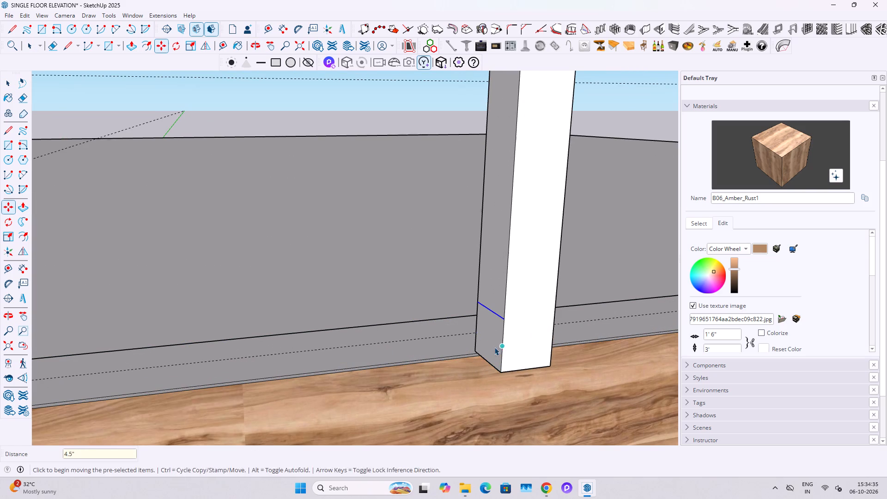
Push/Pull the marked bottom section of the leg along the roof edge to the end of the parapet as a bottom rail.
key(space)
click(490, 342)
scroll(489, 342, down, 4)
key(p)
click(490, 342)
scroll(420, 359, down, 12)
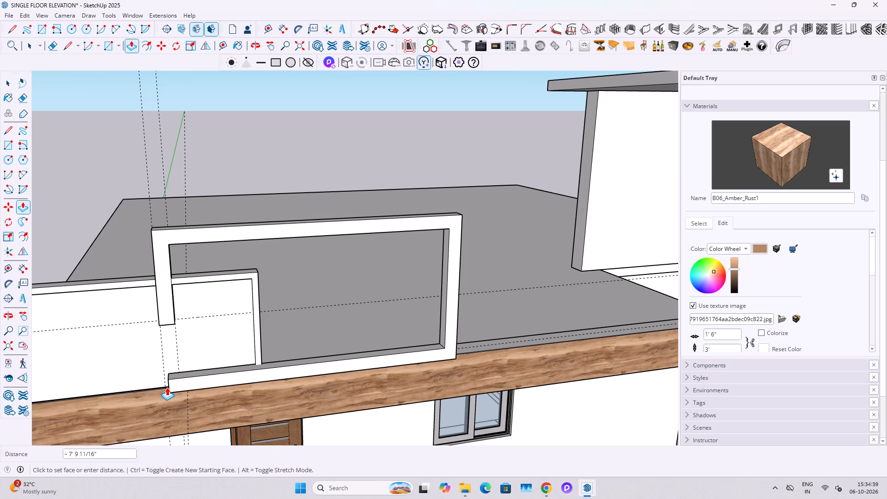
click(255, 357)
key(space)
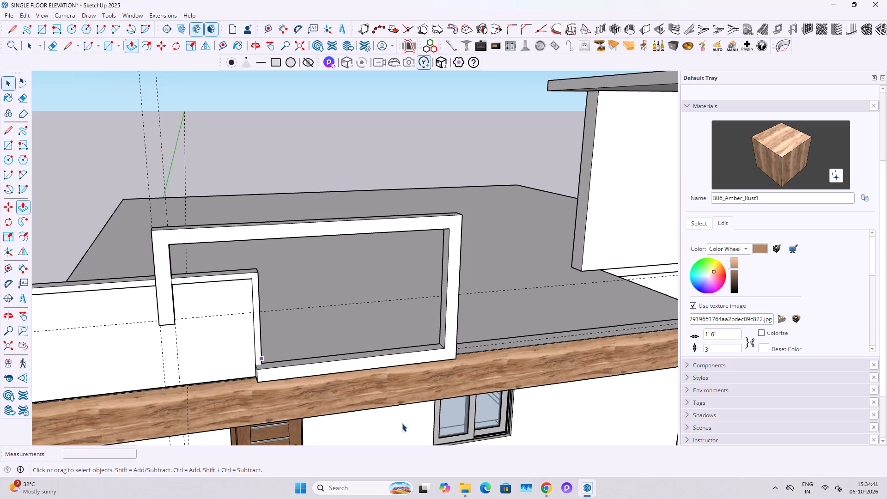
key(Escape)
Recheck the Pinterest reference, and Push/Pull the bottom rail's free end slightly further along the front of the parapet.
click(547, 485)
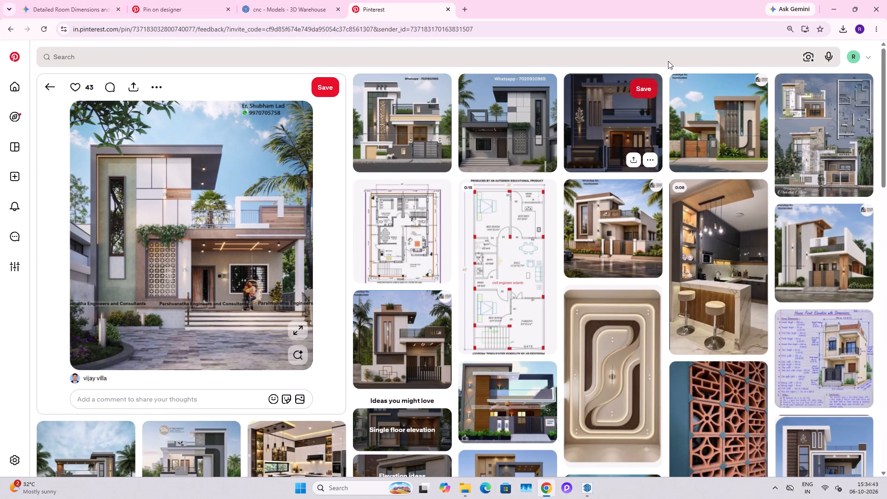
click(821, 11)
click(826, 11)
scroll(304, 359, up, 4)
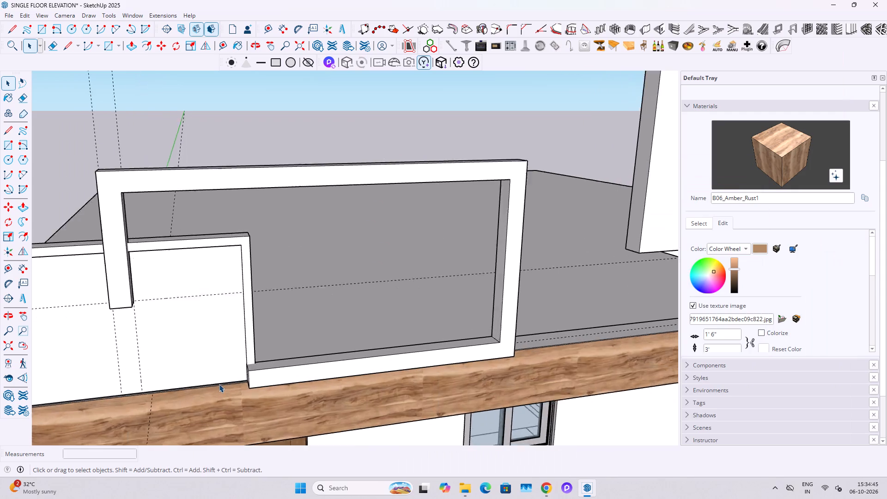
scroll(219, 384, up, 2)
middle_drag(241, 386, 347, 368)
scroll(312, 369, up, 3)
click(260, 392)
key(p)
click(260, 393)
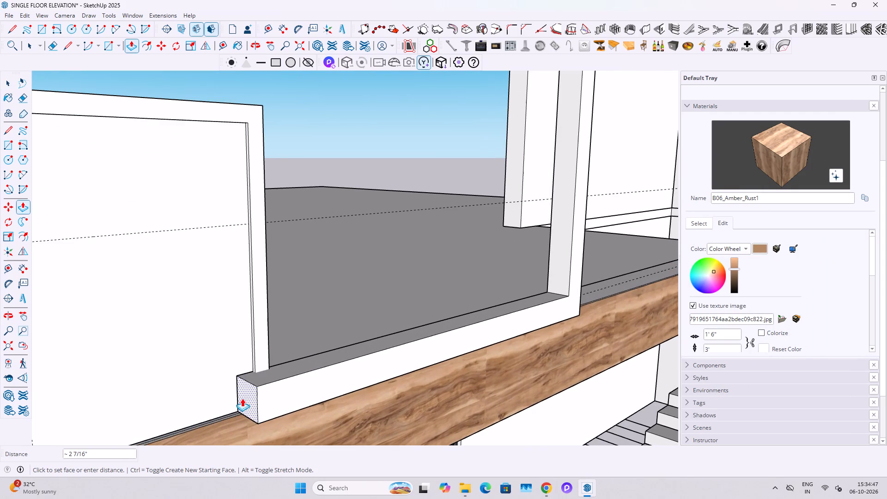
click(227, 401)
key(space)
Select all the connected geometry of the open frame and make it a group.
triple_click(288, 391)
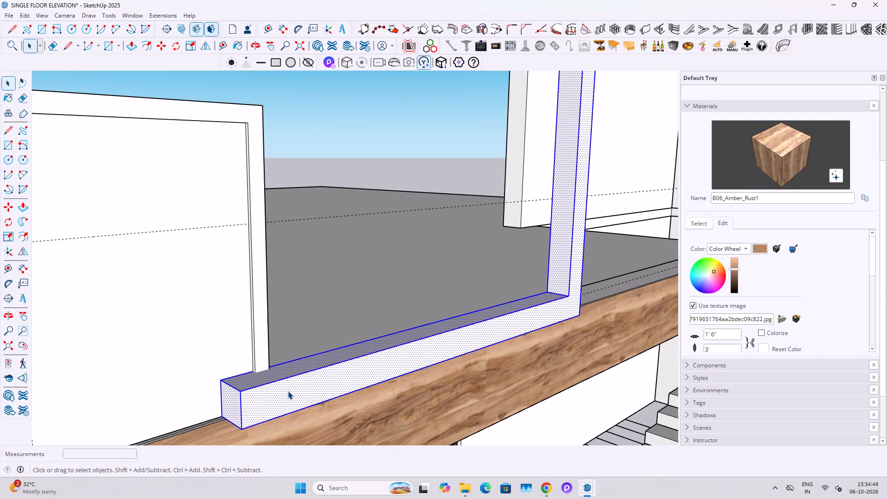
right_click(288, 391)
click(319, 314)
Delete all the construction guides from the model.
scroll(322, 334, down, 12)
middle_drag(331, 317, 221, 320)
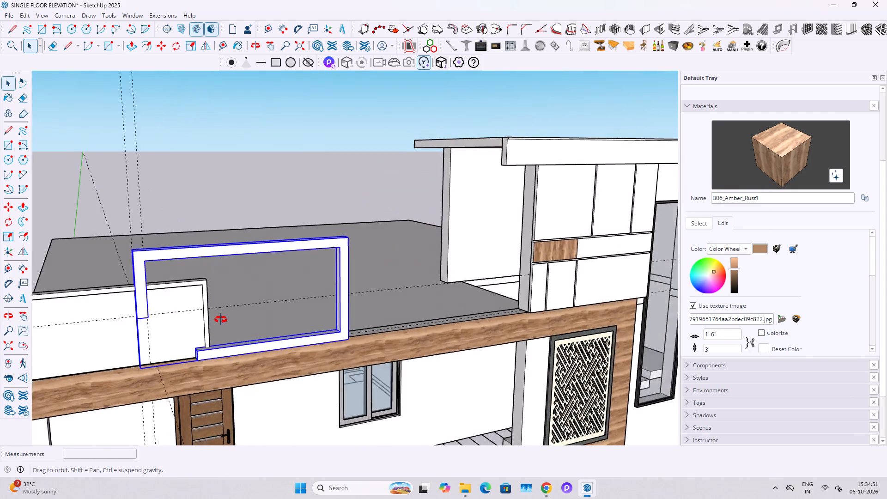
middle_drag(221, 320, 202, 320)
shift+middle_drag(282, 323, 286, 334)
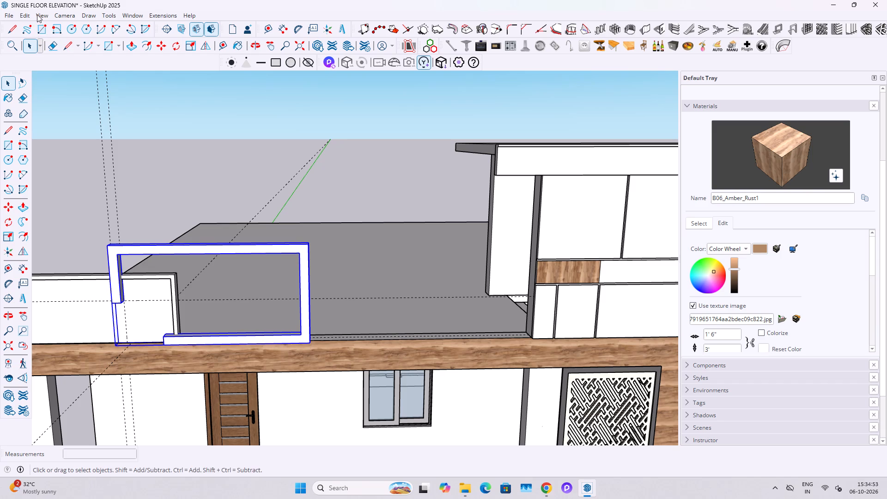
click(21, 15)
click(45, 105)
Open the frame group and Push/Pull the inner face of its tower-side leg 1' 6" into the opening.
scroll(243, 317, up, 3)
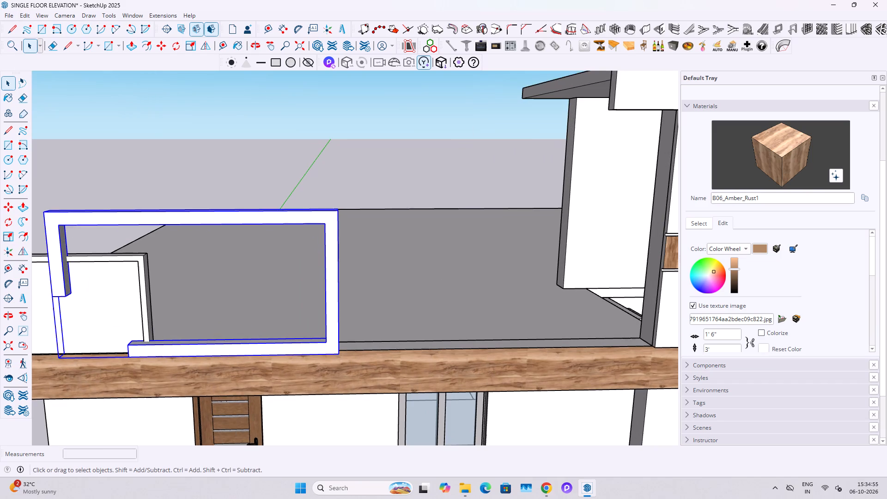
scroll(376, 304, down, 4)
middle_drag(309, 312, 369, 309)
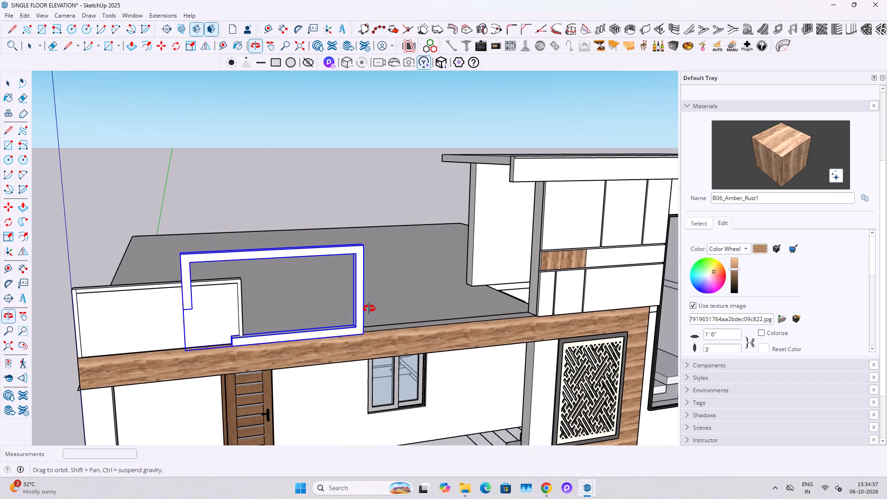
middle_drag(369, 309, 409, 301)
scroll(404, 301, up, 4)
middle_drag(441, 300, 477, 298)
scroll(441, 300, up, 1)
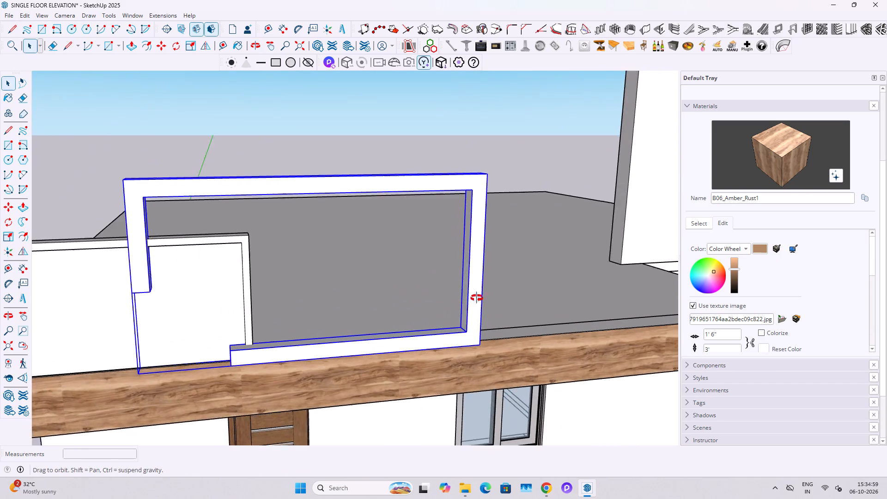
middle_drag(477, 298, 485, 296)
double_click(485, 295)
click(477, 281)
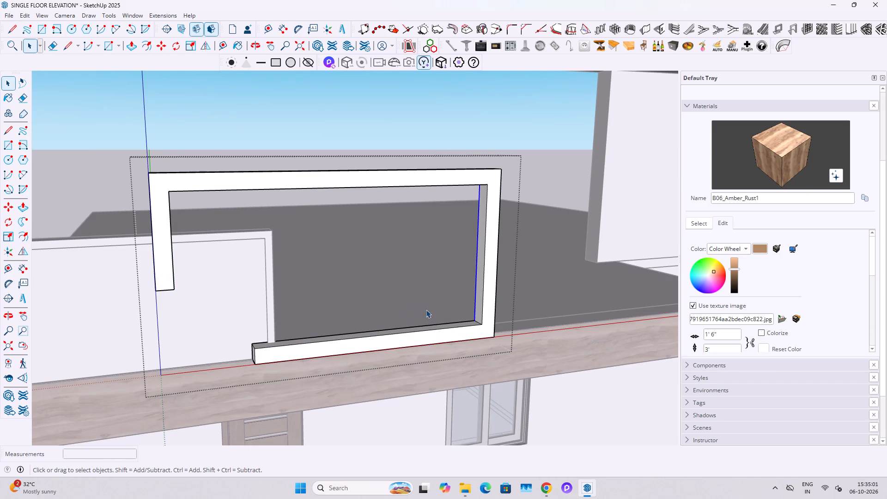
key(p)
click(476, 301)
text(1')
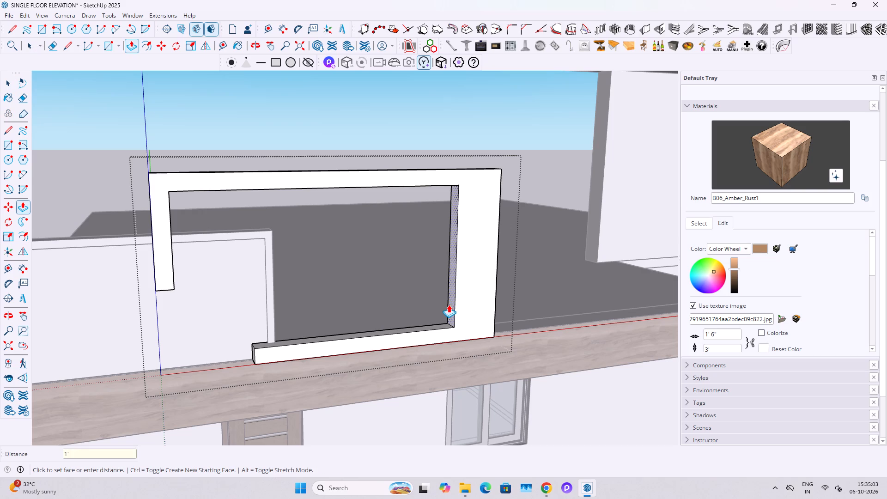
key(6)
key(shift+quotedbl)
key(Return)
Push/Pull the tower-side leg's outer face 1' 6" inward to shorten the frame, and close the group.
middle_drag(461, 306, 260, 318)
click(320, 293)
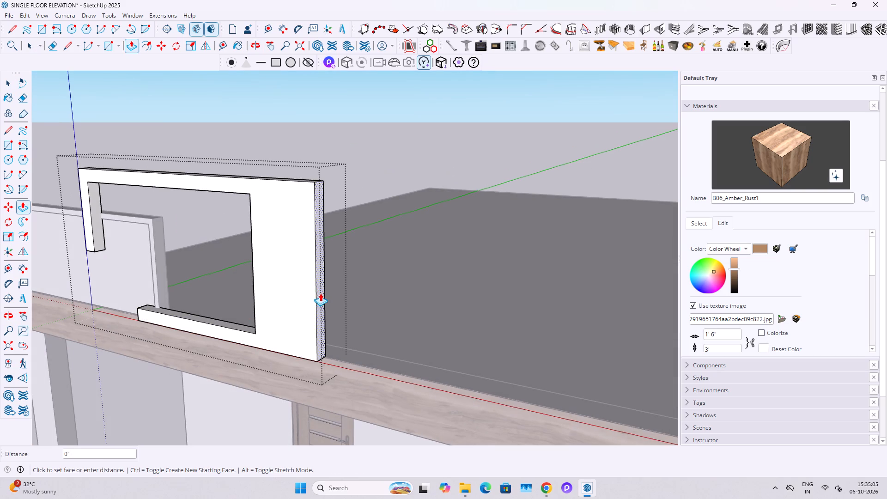
key(1)
key(apostrophe)
key(6)
key(shift+quotedbl)
key(Return)
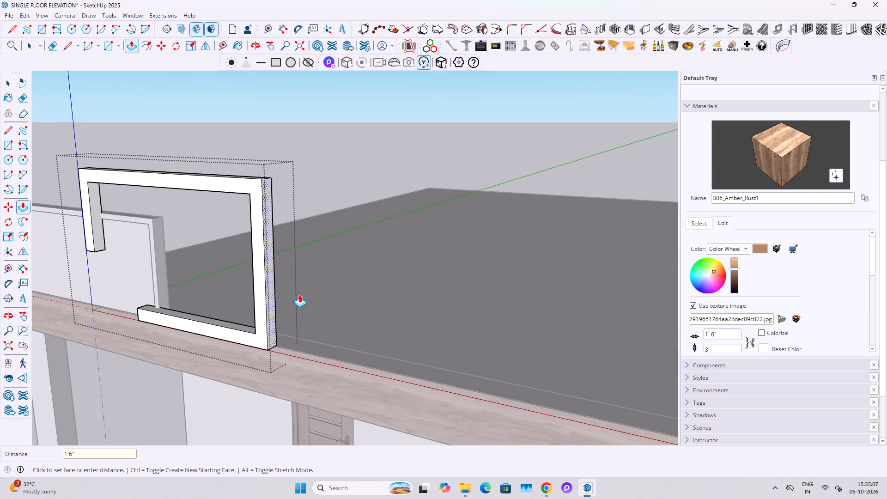
key(space)
middle_drag(267, 310, 361, 323)
key(Escape)
key(Escape)
Copy the frame group along the roof edge to the open stretch nearer the tower.
middle_drag(386, 344, 356, 346)
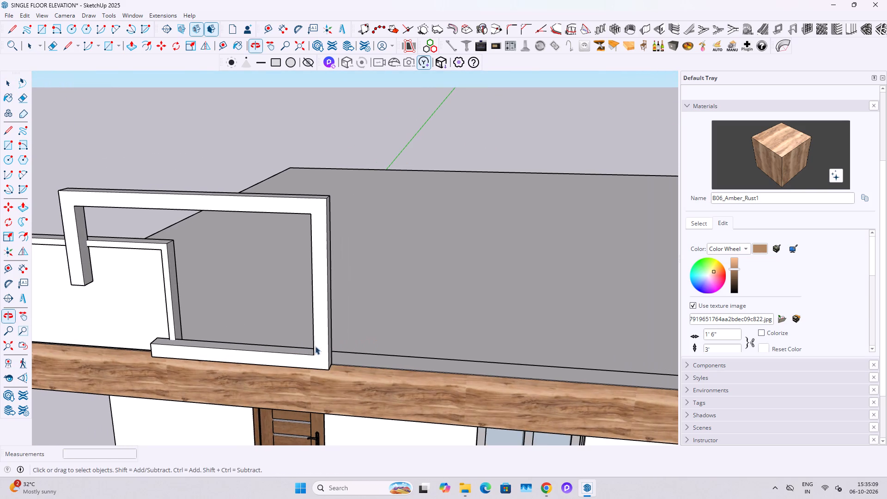
click(261, 356)
middle_drag(212, 333, 277, 326)
scroll(270, 327, down, 4)
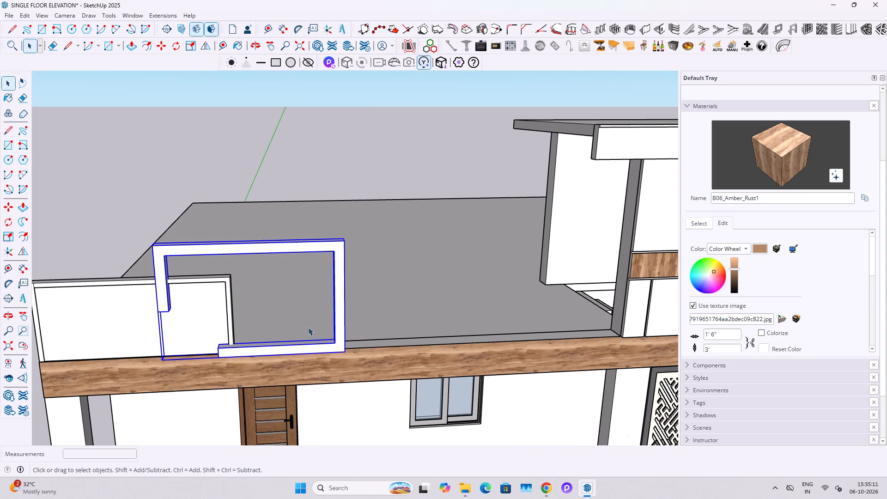
key(m)
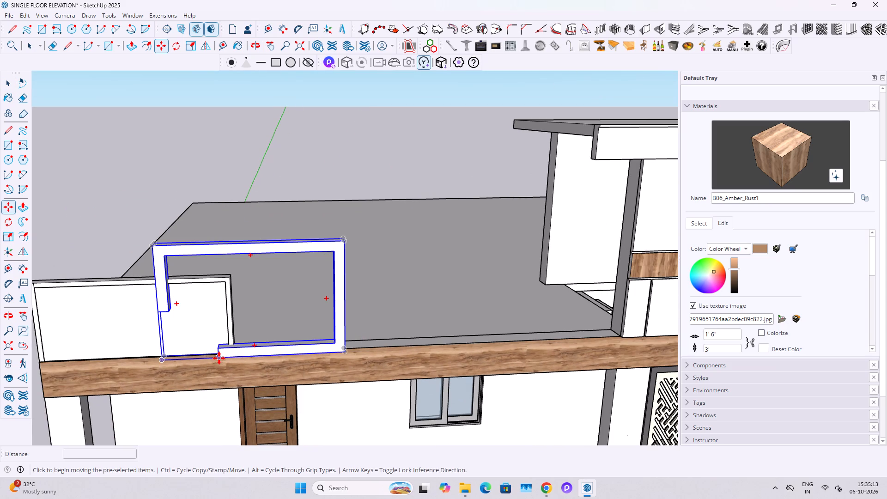
drag(219, 358, 224, 359)
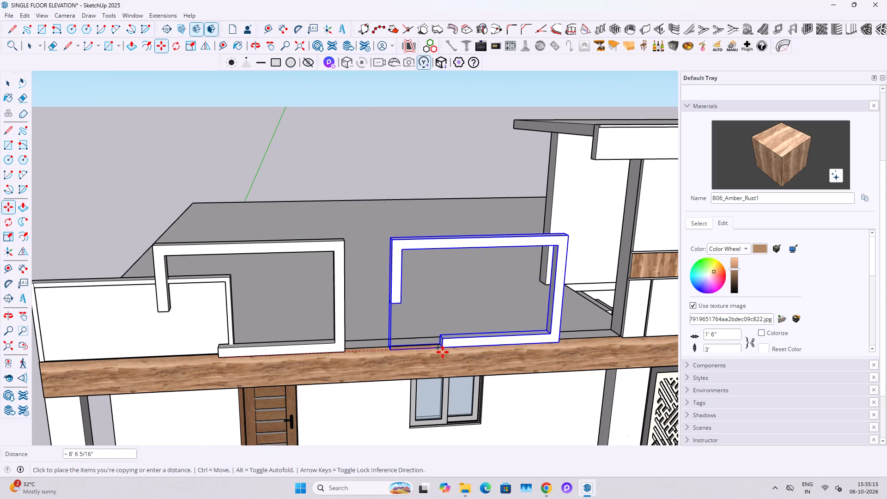
scroll(443, 352, up, 3)
click(451, 348)
key(space)
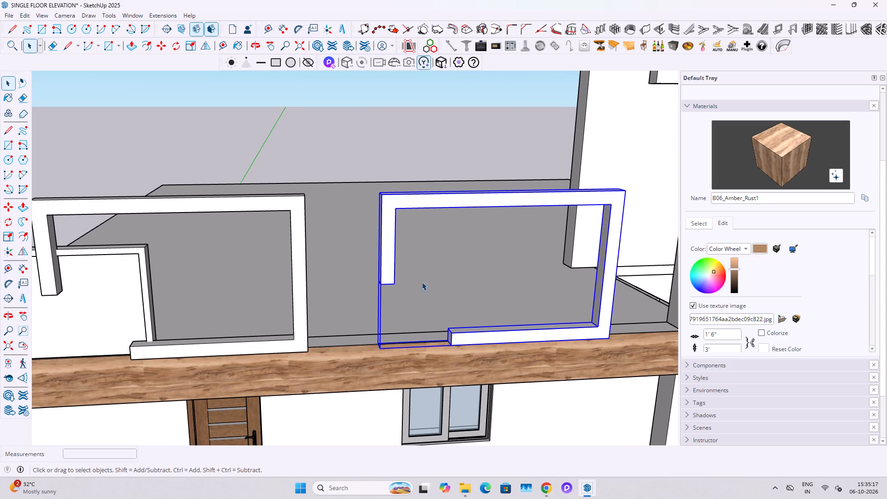
Flip the copied frame lengthwise about its red plane so its short leg faces the tower.
right_click(385, 243)
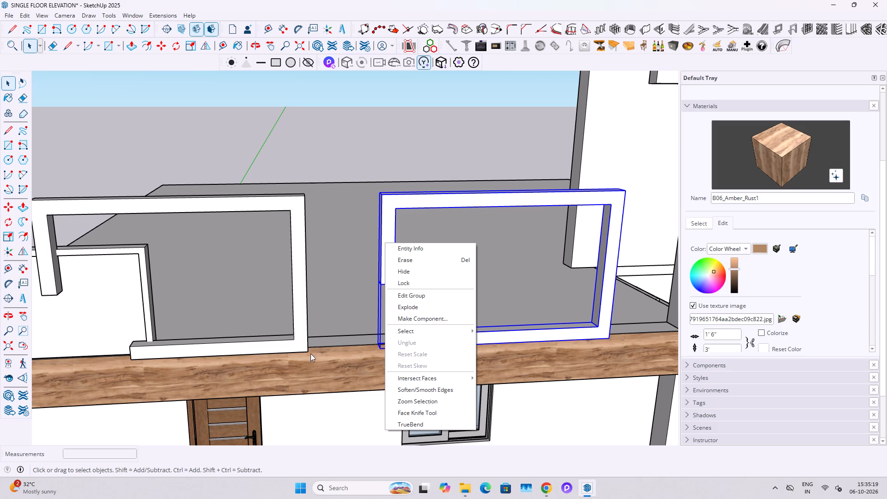
click(25, 250)
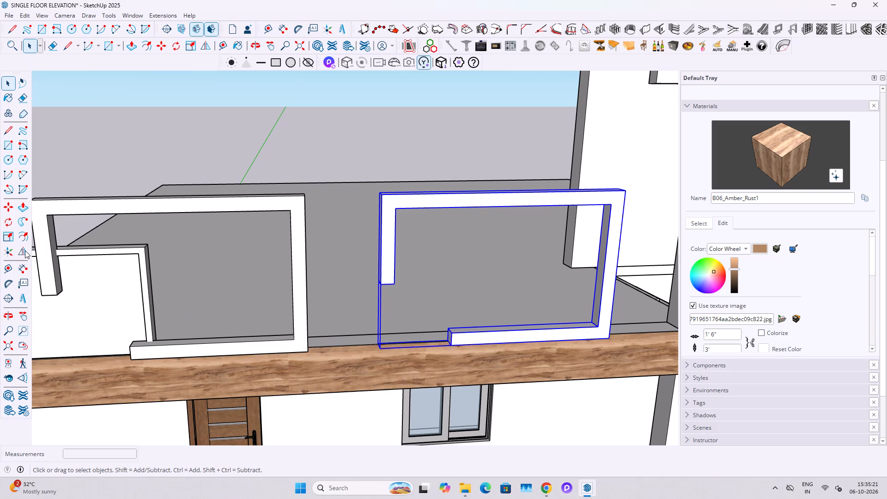
click(509, 232)
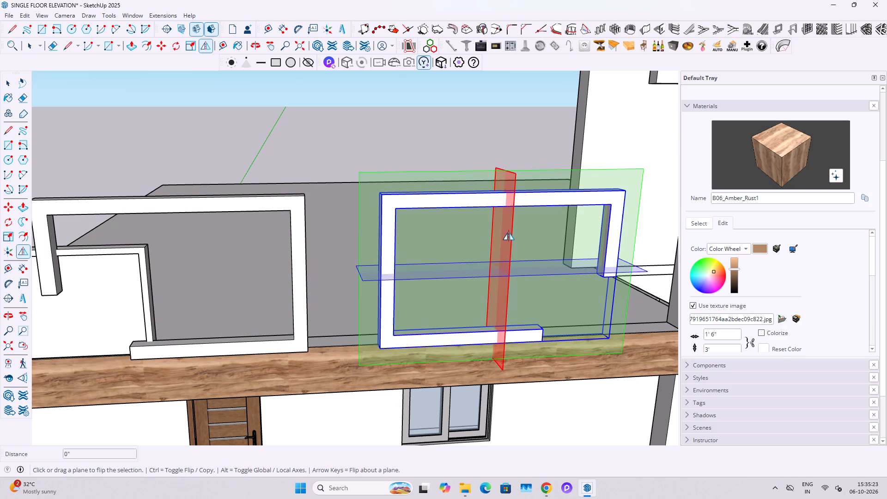
key(space)
key(Escape)
Move the flipped frame about 2' 6" along the roof edge until its top corner meets the tower wall.
middle_drag(490, 282, 303, 331)
scroll(438, 308, up, 2)
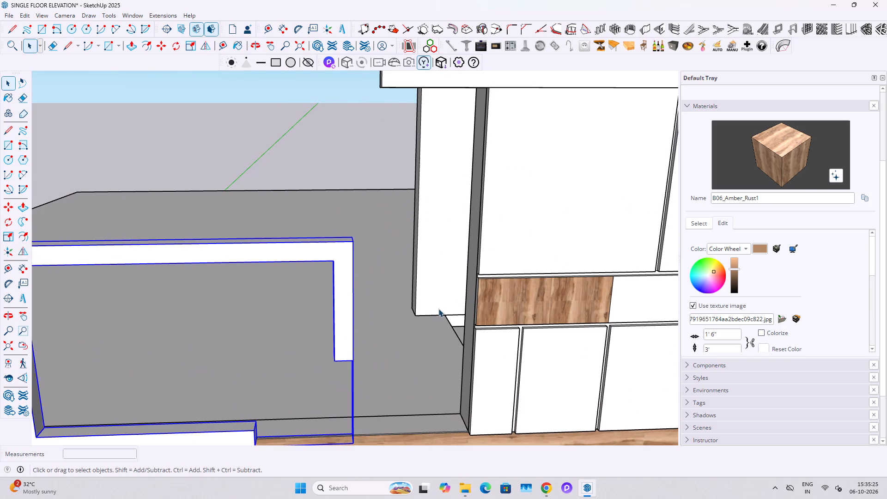
key(m)
click(350, 235)
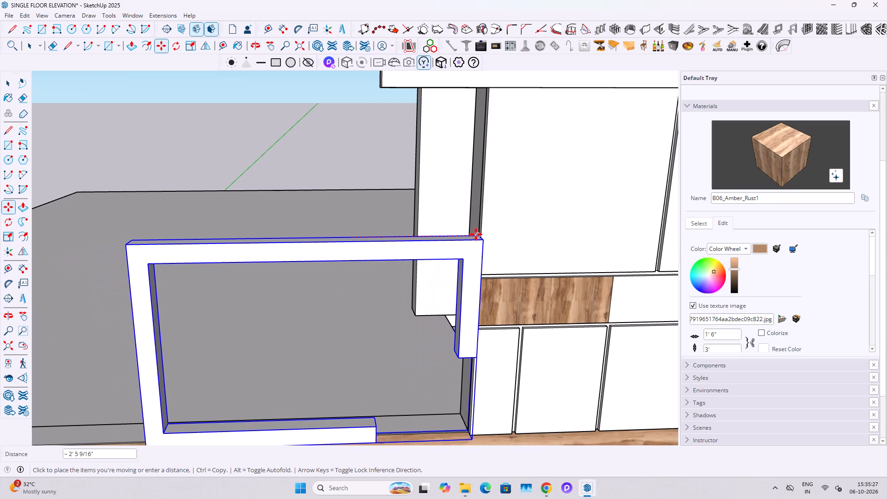
middle_drag(481, 241, 523, 269)
scroll(487, 249, up, 3)
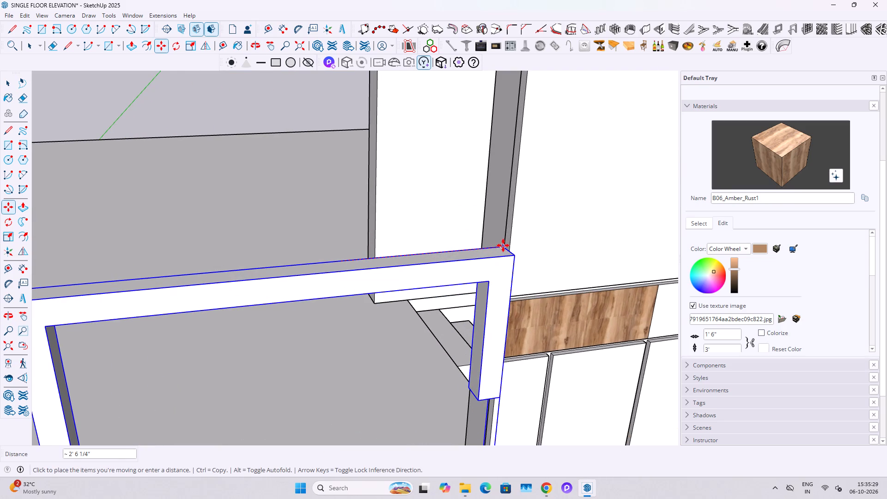
click(503, 245)
middle_drag(505, 262, 386, 280)
scroll(395, 279, down, 13)
Select both frames and the parapet together, and move them 3 1/2" back to the roof slab's front edge.
key(space)
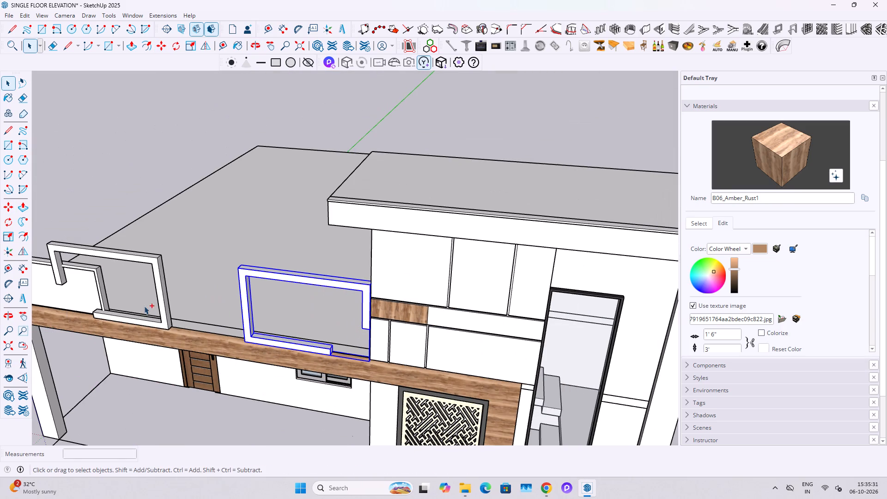
ctrl+click(164, 310)
ctrl+click(102, 303)
scroll(244, 330, up, 13)
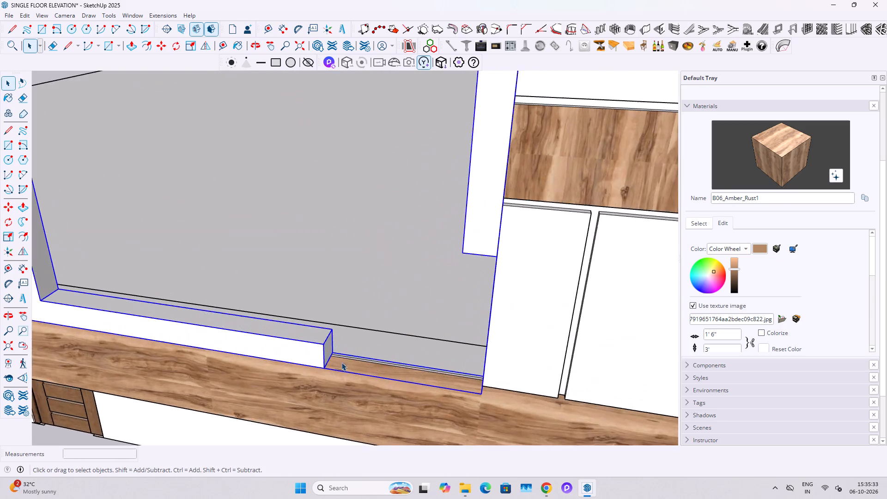
middle_drag(343, 362, 533, 368)
scroll(529, 307, up, 4)
middle_click(473, 323)
key(m)
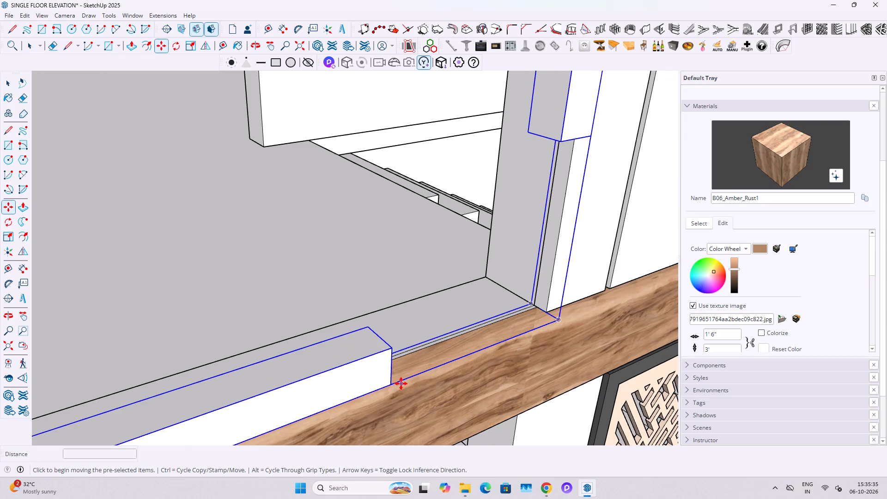
click(392, 384)
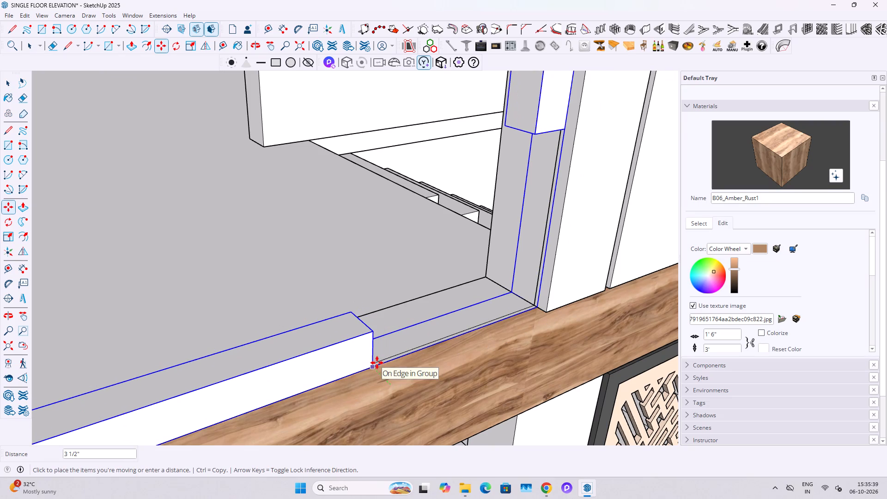
click(377, 363)
key(space)
scroll(377, 363, down, 8)
middle_drag(437, 246, 293, 292)
scroll(440, 248, down, 10)
shift+middle_drag(255, 296, 406, 241)
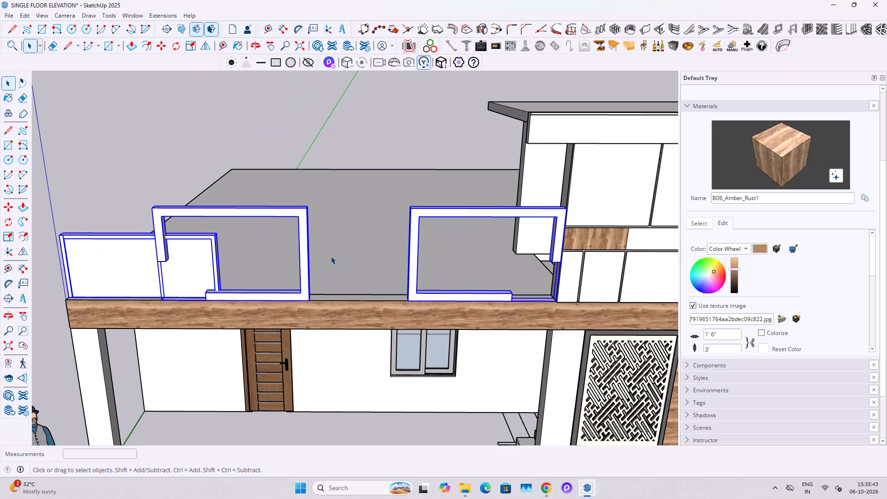
Clear the selection and check the Pinterest reference for the railing design between the parapet and the tower.
scroll(226, 272, up, 3)
shift+middle_drag(358, 292, 301, 314)
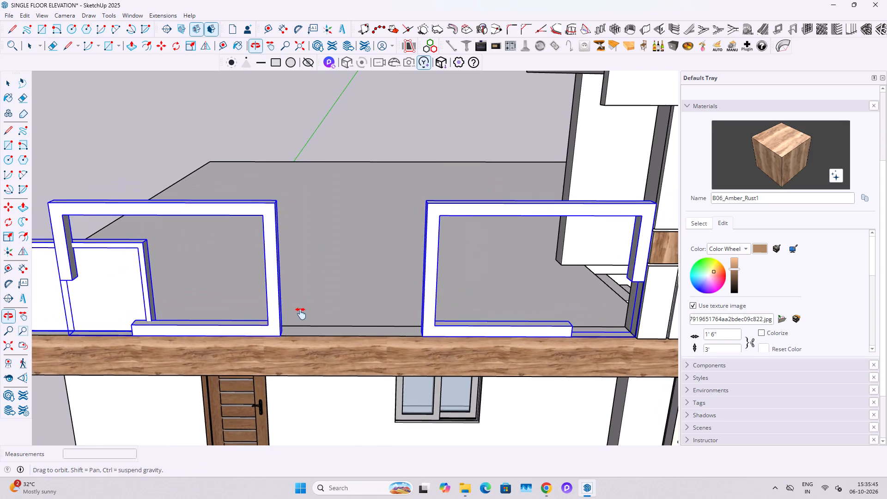
shift+middle_drag(301, 314, 316, 334)
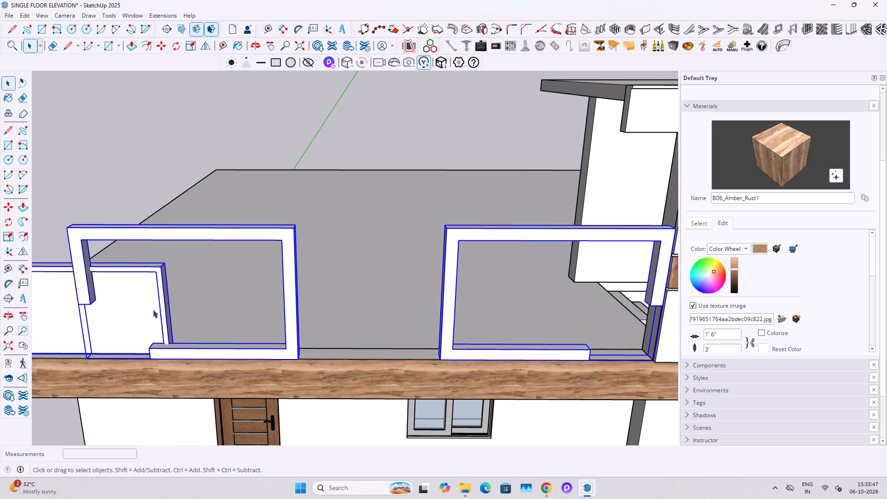
key(Escape)
key(Escape)
key(Escape)
click(356, 125)
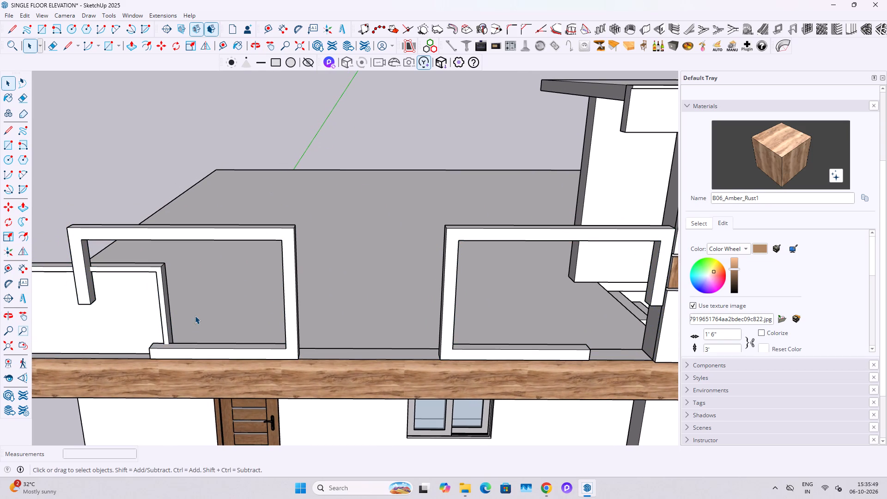
click(544, 489)
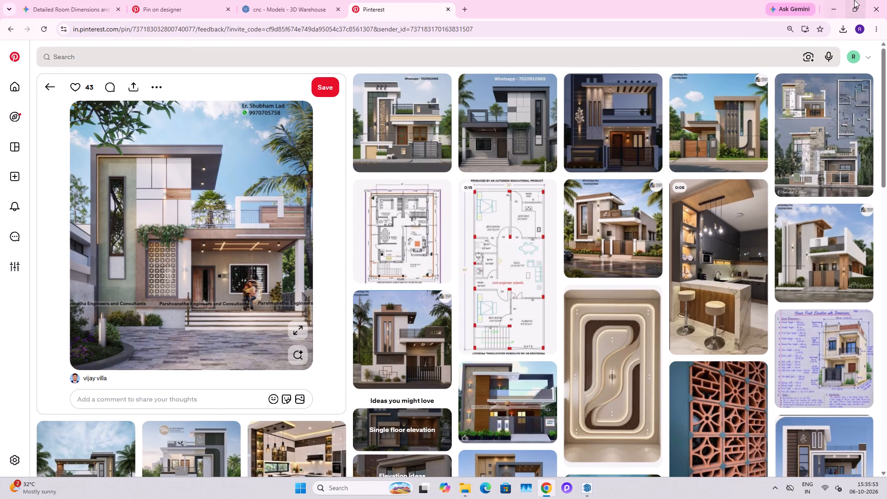
click(832, 5)
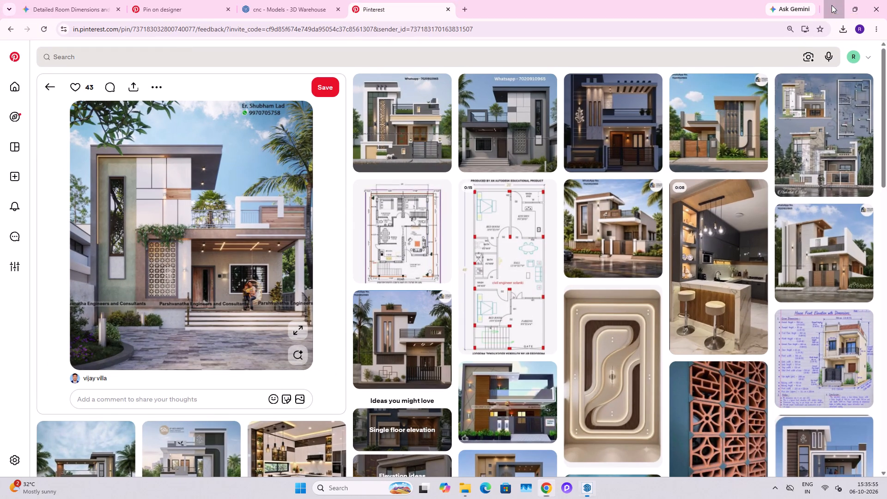
shift+middle_drag(240, 286, 318, 302)
click(539, 483)
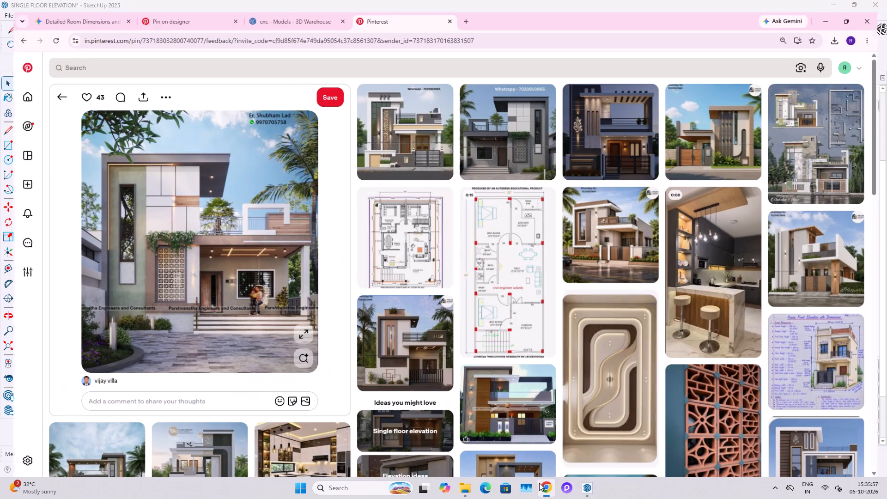
click(835, 6)
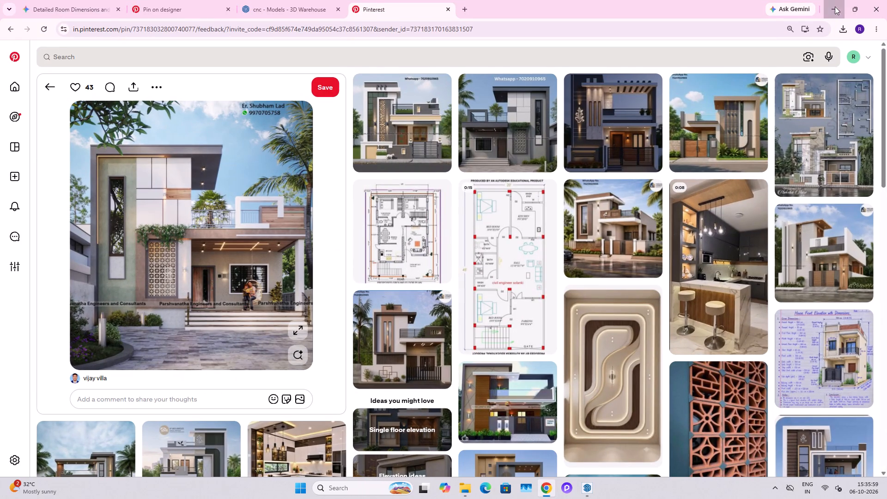
Place horizontal guides on the parapet's end face, one 3" below the top edge and another 1" below that.
scroll(224, 301, up, 8)
middle_drag(279, 288, 198, 285)
scroll(273, 279, up, 4)
middle_drag(298, 273, 262, 269)
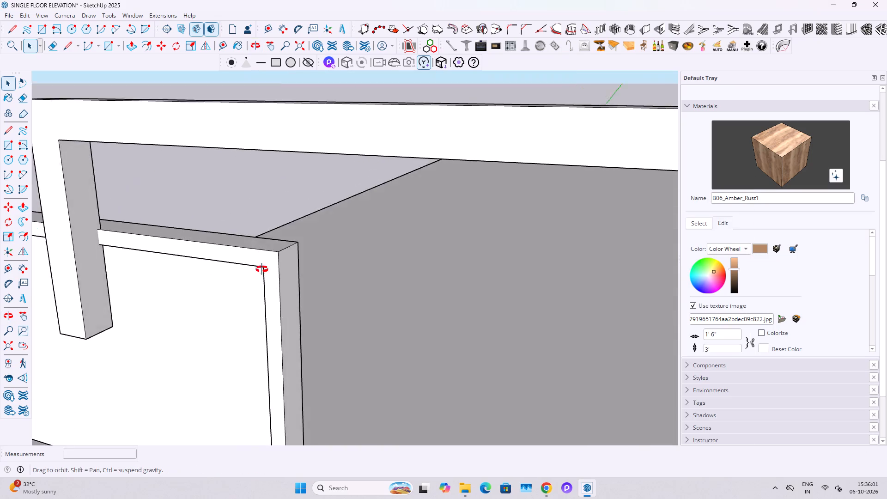
middle_drag(262, 269, 256, 268)
key(t)
scroll(275, 267, up, 3)
click(296, 237)
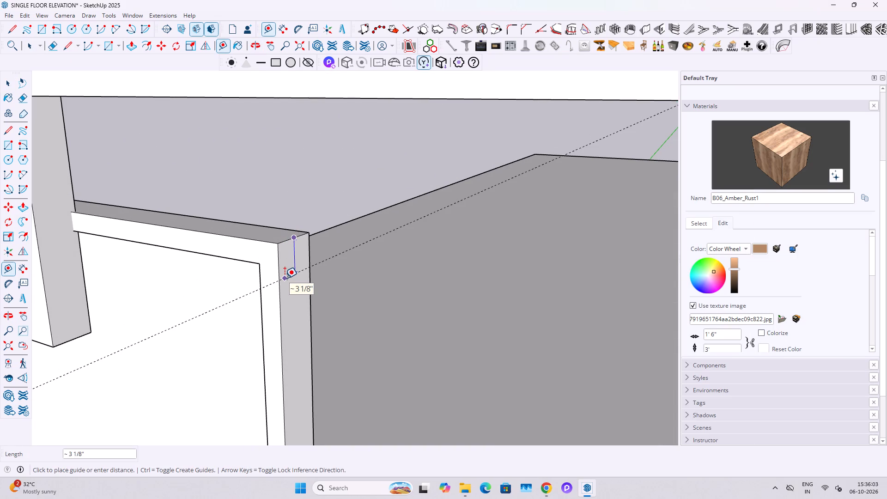
text(3")
key(Return)
scroll(290, 273, up, 1)
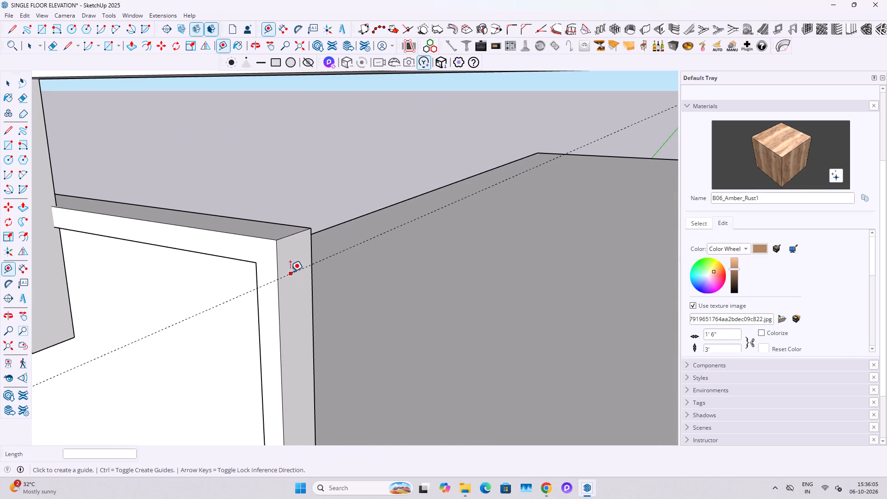
click(290, 272)
key(1)
key(shift+quotedbl)
key(Return)
Place vertical guides on the parapet's end face, one 1" in from the front edge and another 1" further in.
scroll(295, 280, up, 6)
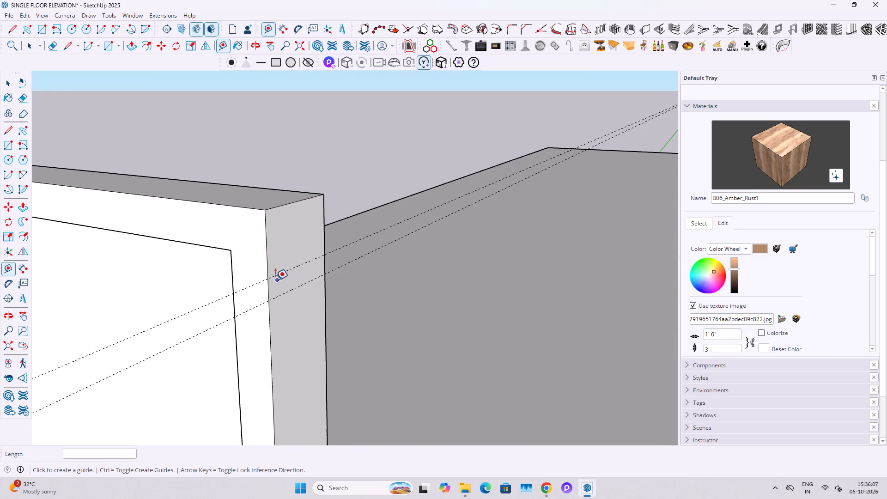
scroll(275, 280, up, 2)
click(267, 292)
key(1)
key(shift+quotedbl)
key(Return)
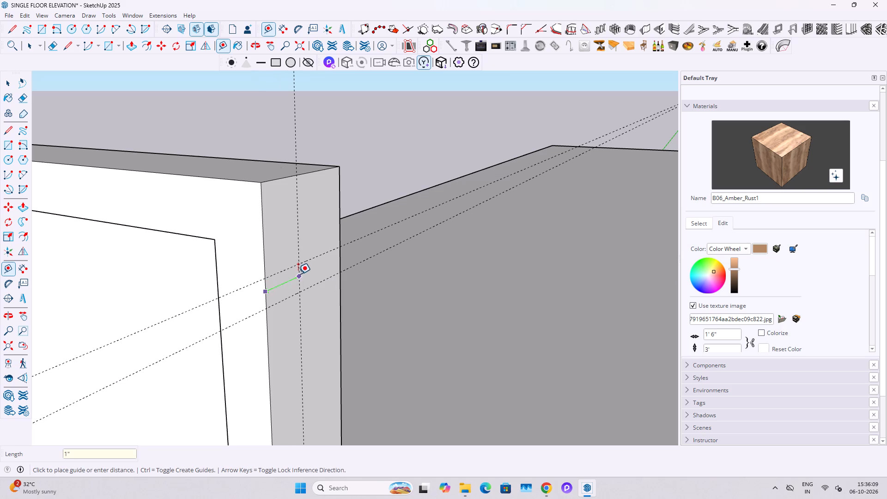
click(284, 284)
key(1)
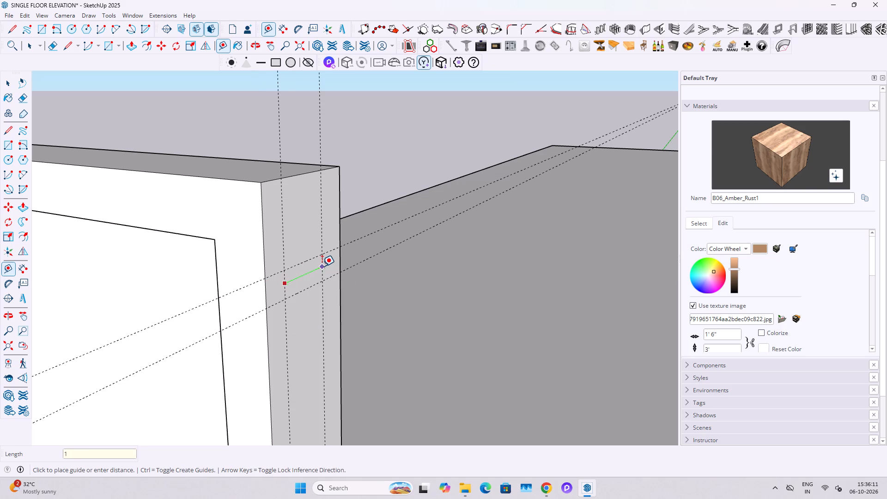
key(shift+quotedbl)
key(Return)
Draw a 1" square rail profile between the guide intersections on the parapet's end face.
key(space)
scroll(299, 278, up, 1)
key(r)
drag(281, 269, 286, 272)
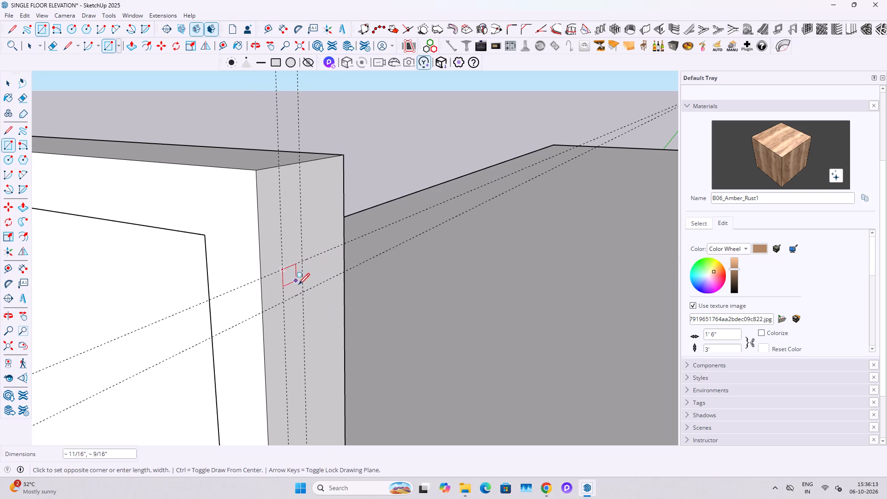
click(303, 292)
Push/Pull the square profile along the roof edge, behind both frames, up to the tower wall.
key(space)
click(295, 287)
key(p)
click(295, 287)
scroll(349, 302, down, 7)
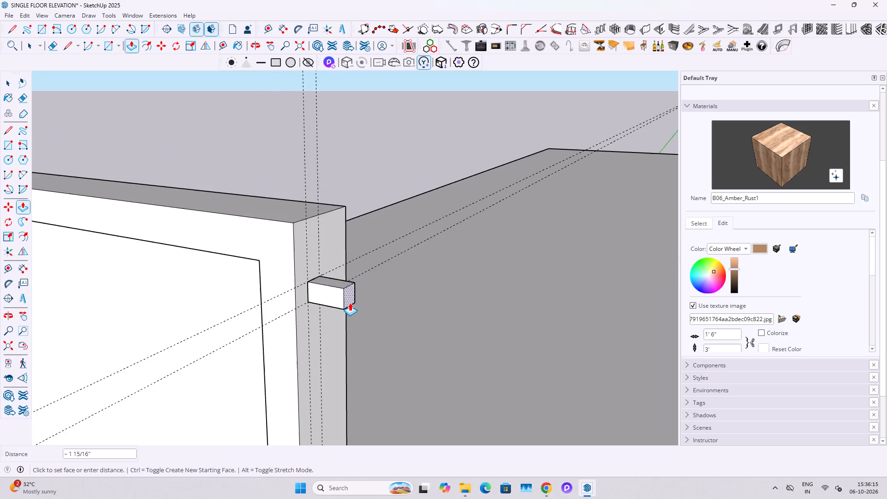
scroll(350, 303, down, 6)
middle_drag(372, 305, 458, 305)
scroll(431, 306, down, 7)
shift+middle_drag(493, 321, 309, 307)
scroll(302, 306, down, 5)
shift+middle_drag(481, 314, 373, 315)
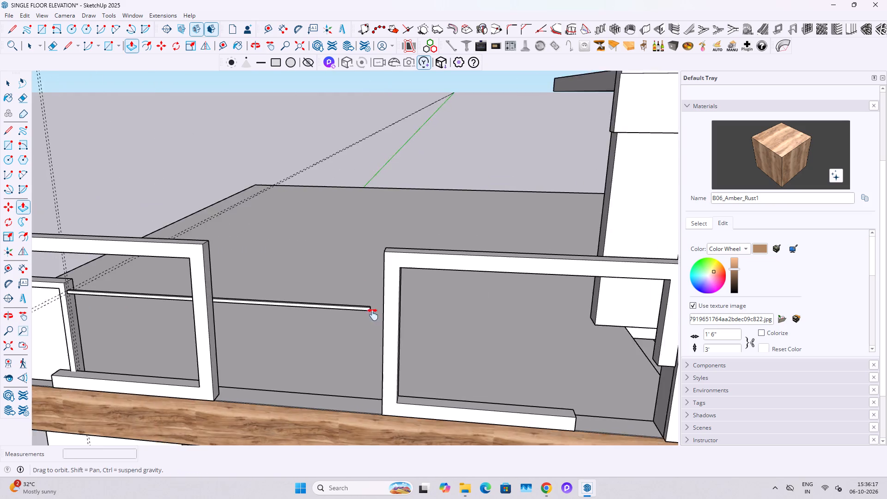
shift+middle_drag(373, 315, 449, 316)
scroll(582, 297, up, 4)
middle_drag(638, 266, 657, 268)
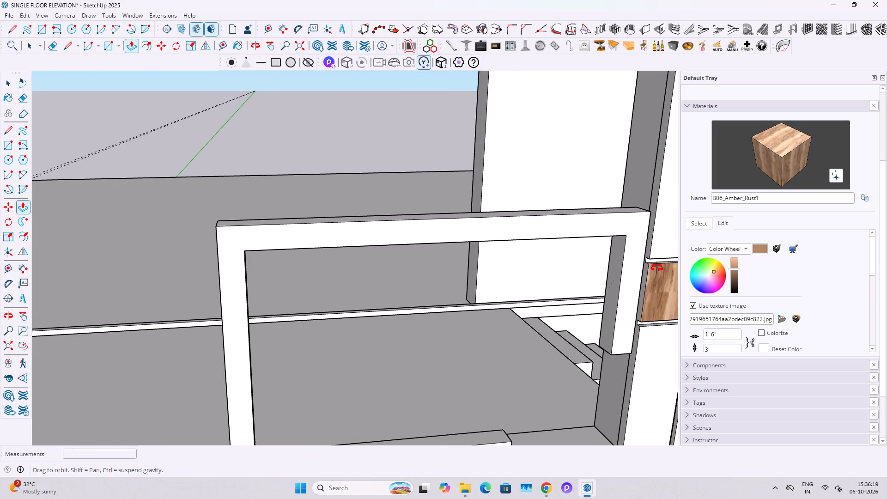
middle_drag(657, 268, 667, 282)
click(658, 195)
key(space)
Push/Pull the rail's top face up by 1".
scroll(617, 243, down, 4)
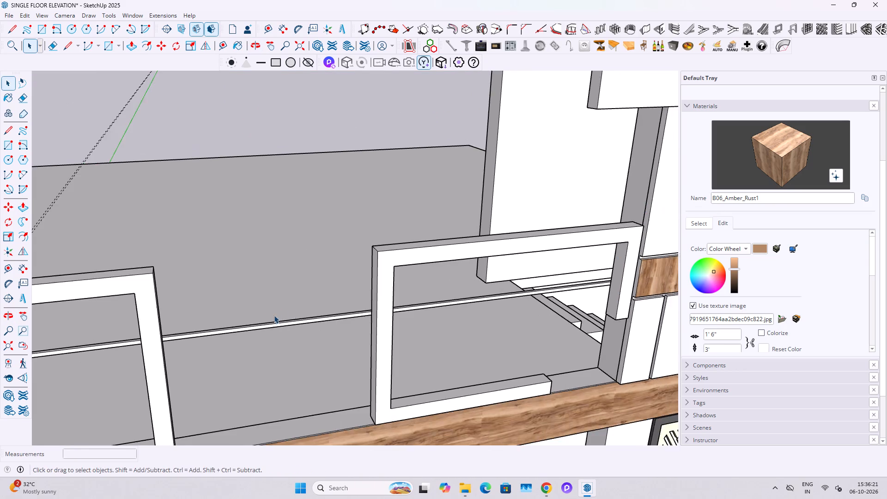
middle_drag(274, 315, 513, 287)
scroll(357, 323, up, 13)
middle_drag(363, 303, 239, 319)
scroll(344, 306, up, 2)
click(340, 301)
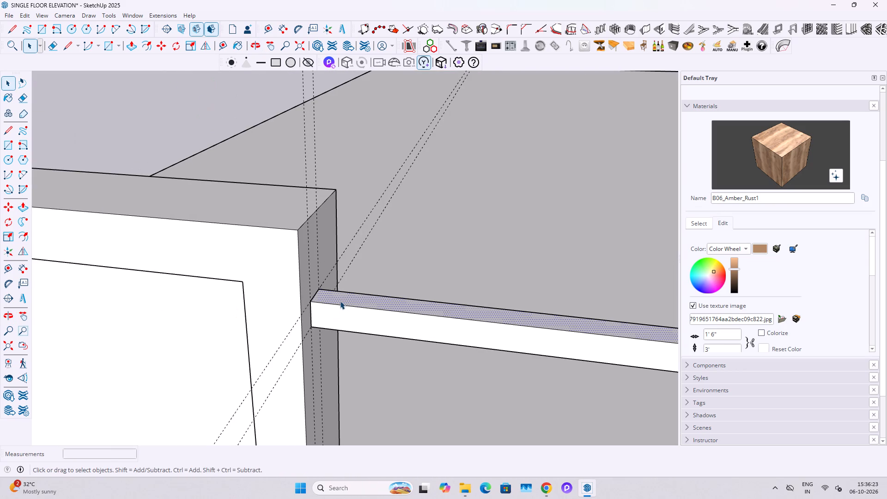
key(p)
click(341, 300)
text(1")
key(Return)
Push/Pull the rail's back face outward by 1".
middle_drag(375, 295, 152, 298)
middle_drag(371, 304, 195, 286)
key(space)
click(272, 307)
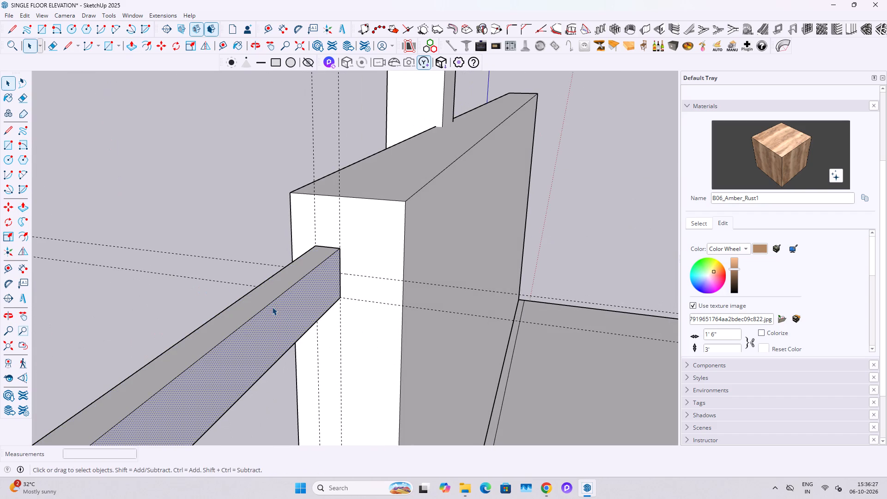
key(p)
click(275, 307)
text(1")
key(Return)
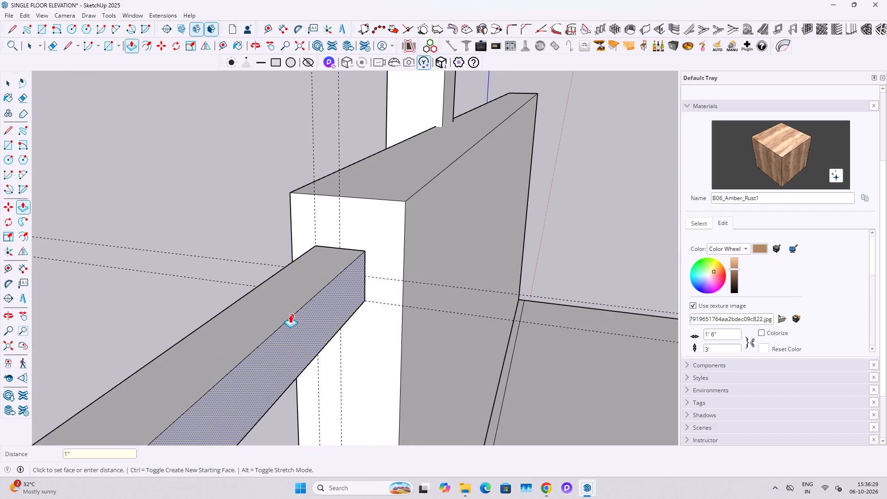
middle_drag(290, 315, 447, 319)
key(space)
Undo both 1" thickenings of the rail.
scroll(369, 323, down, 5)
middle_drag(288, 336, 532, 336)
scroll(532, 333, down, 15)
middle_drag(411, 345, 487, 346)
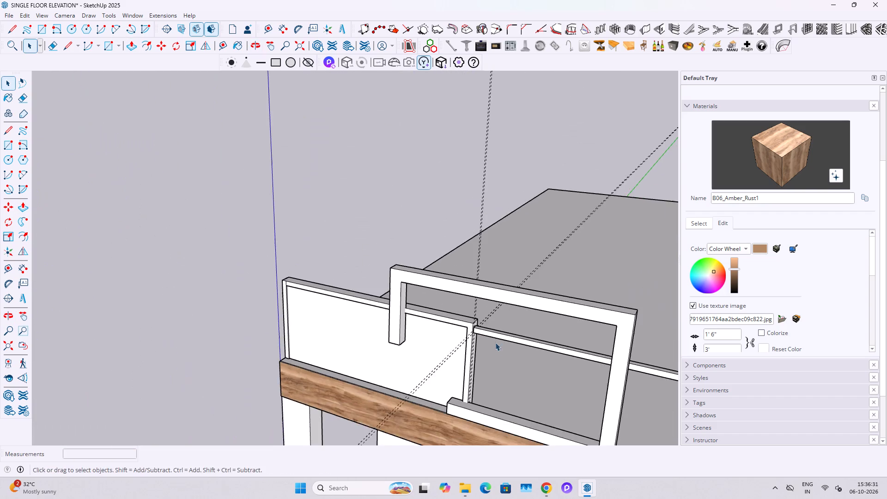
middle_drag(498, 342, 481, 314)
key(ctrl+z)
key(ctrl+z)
Select the whole connected rail and make it a group.
scroll(337, 333, up, 2)
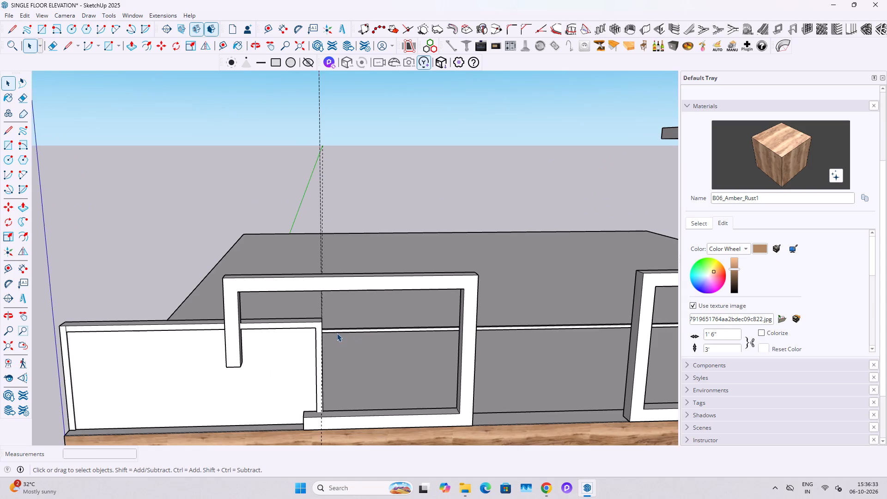
scroll(337, 333, up, 2)
triple_click(338, 329)
right_click(339, 329)
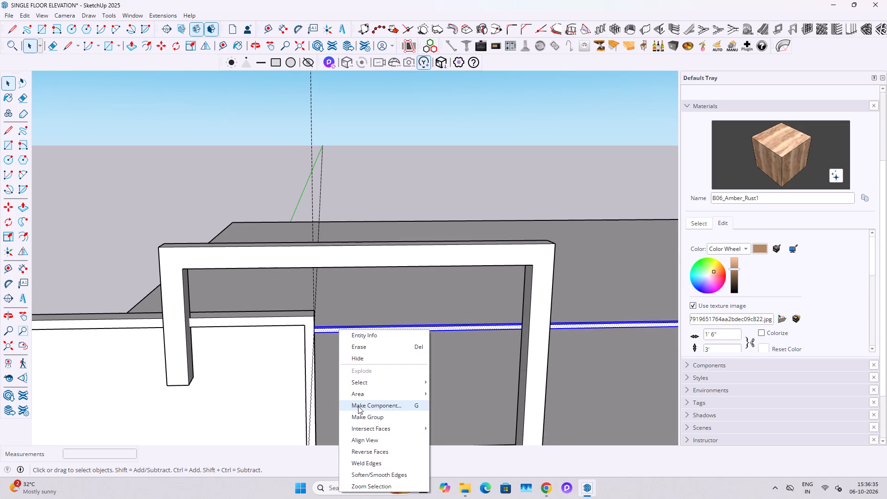
click(360, 418)
scroll(333, 323, up, 3)
Check the Pinterest reference, and copy the rail group straight down the parapet's end to just above the frame's base.
click(537, 487)
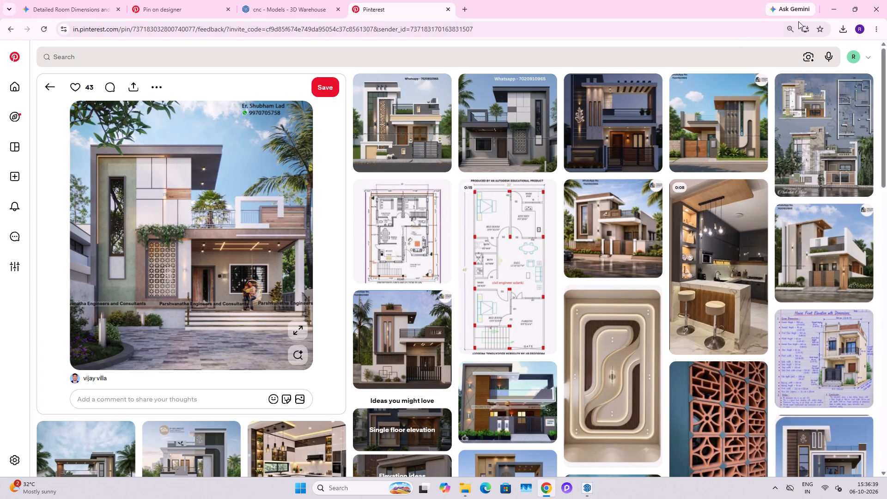
click(827, 8)
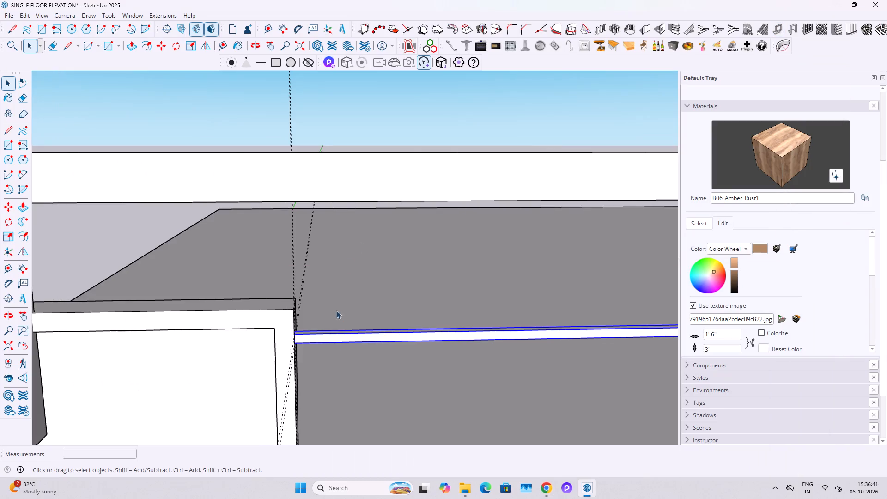
scroll(327, 347, up, 1)
key(m)
click(285, 345)
shift+middle_drag(287, 409, 272, 354)
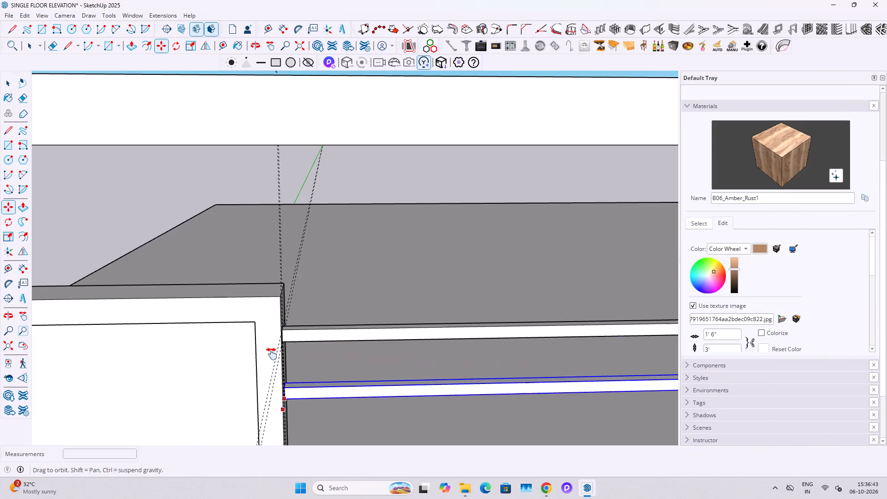
shift+middle_drag(272, 354, 272, 341)
scroll(273, 332, down, 3)
shift+middle_drag(277, 397, 261, 323)
scroll(247, 372, up, 2)
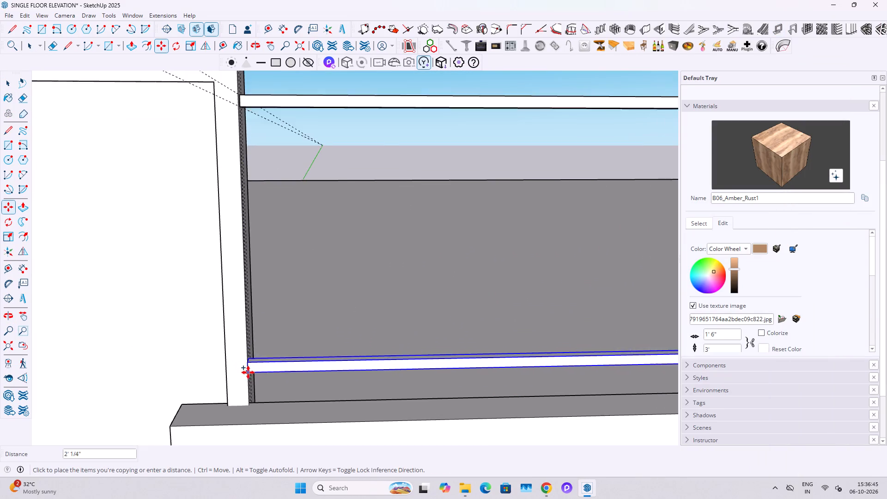
Place the copy of the horizontal railing bar about 2' 1 1/8" below the original, against the post.
scroll(248, 372, up, 10)
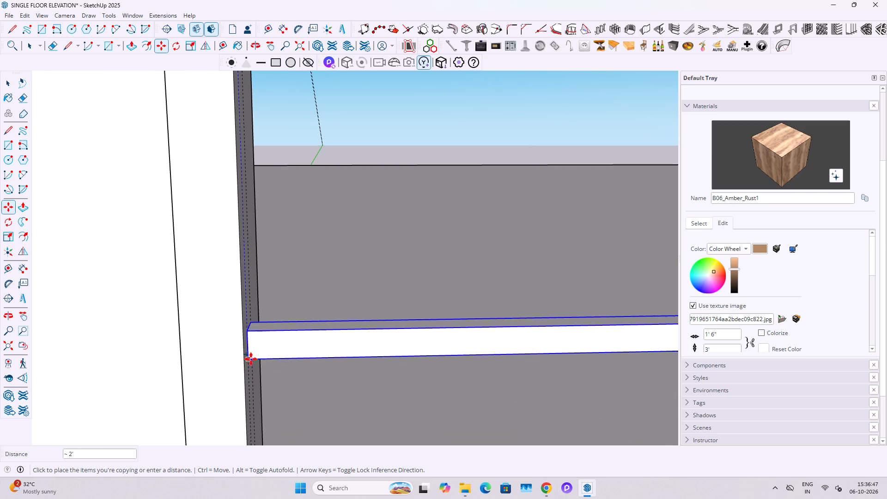
scroll(249, 377, up, 3)
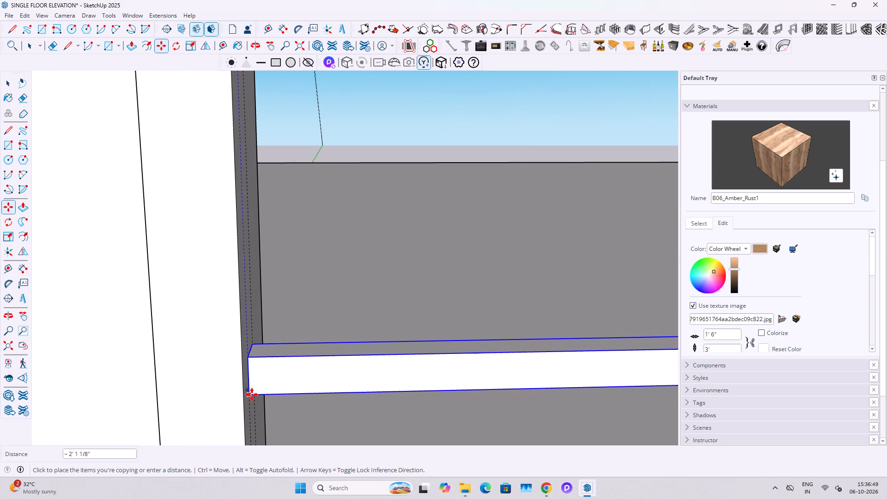
click(252, 395)
scroll(249, 398, down, 20)
scroll(249, 398, down, 3)
key(space)
Group the upper and lower railing bars together.
shift+middle_drag(421, 402, 402, 395)
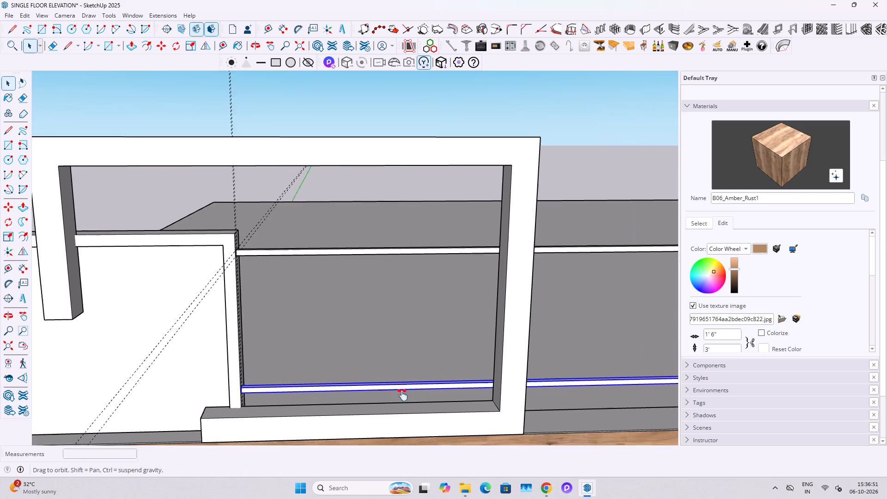
shift+middle_drag(402, 395, 250, 380)
scroll(264, 368, down, 4)
middle_drag(388, 344, 402, 339)
scroll(152, 360, up, 13)
middle_drag(144, 353, 143, 359)
scroll(152, 370, down, 5)
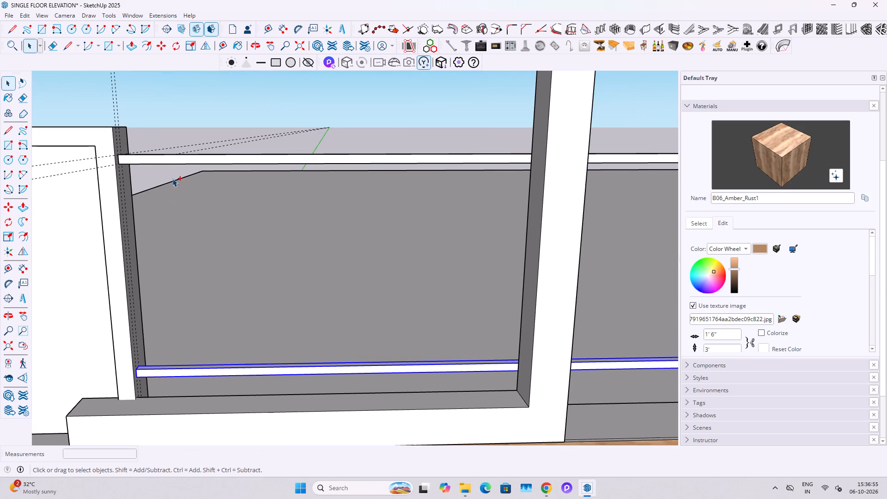
ctrl+click(183, 162)
right_click(183, 161)
click(218, 259)
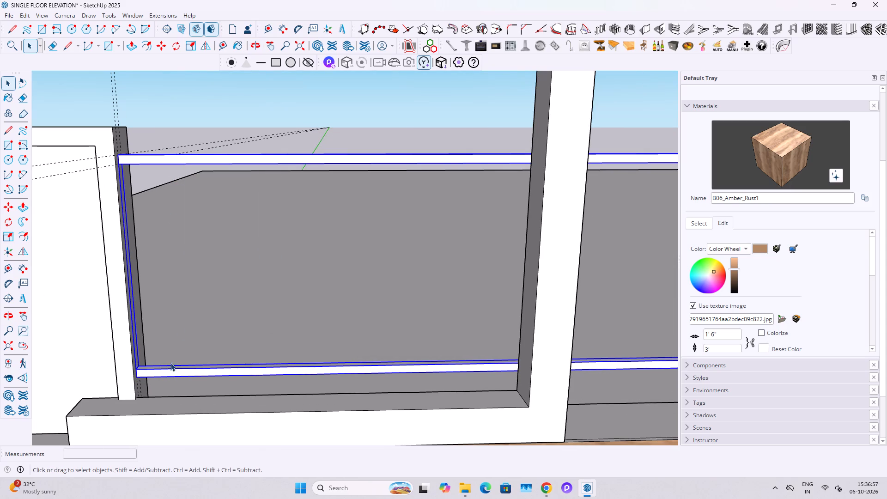
Inside the railing group, place a guide across the lower bar's top face about 1 3/8" from its left end.
click(160, 371)
double_click(161, 370)
shift+middle_drag(161, 369, 199, 367)
scroll(200, 308, up, 4)
click(204, 308)
scroll(206, 298, up, 6)
middle_drag(208, 296, 193, 326)
key(t)
scroll(196, 311, up, 2)
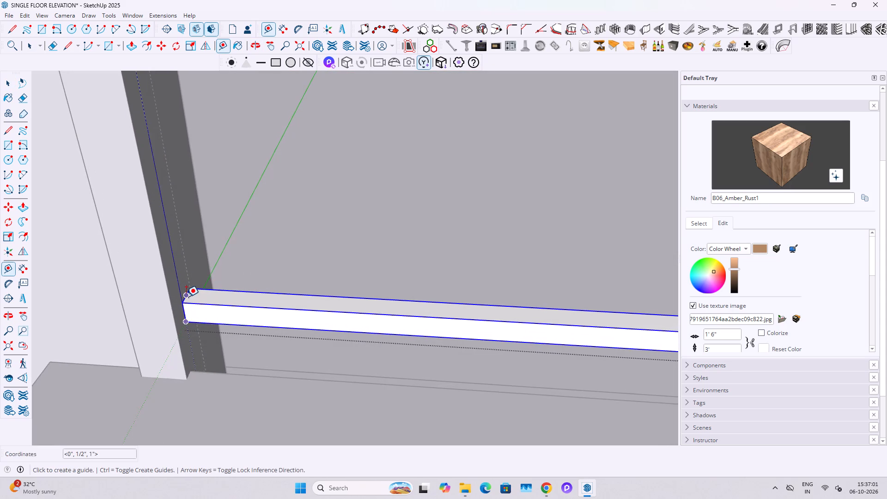
scroll(186, 297, up, 2)
click(184, 295)
click(230, 299)
click(231, 294)
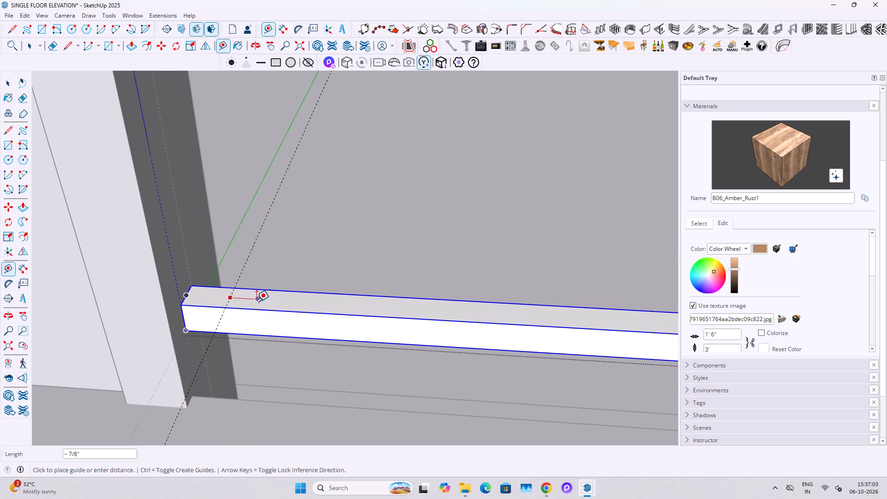
key(space)
Add a second guide across the lower bar, offset 1" from the first guide.
scroll(240, 296, up, 5)
key(t)
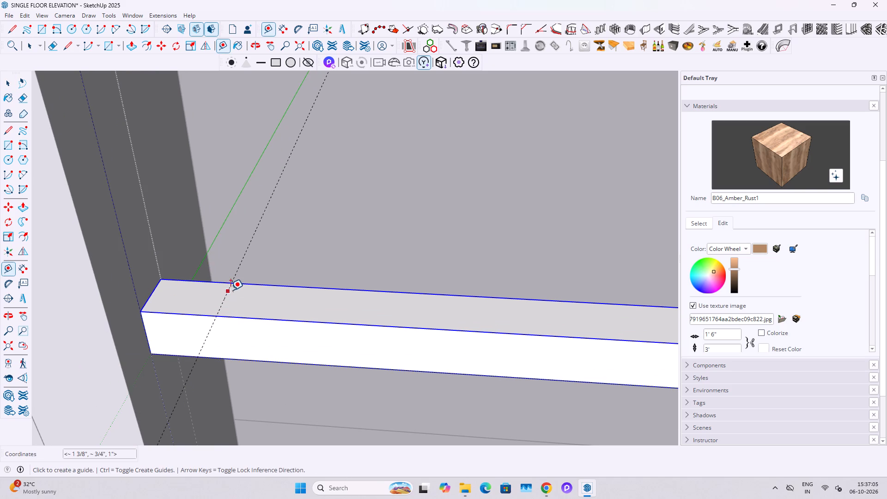
scroll(231, 290, up, 3)
click(231, 289)
text(1")
key(Return)
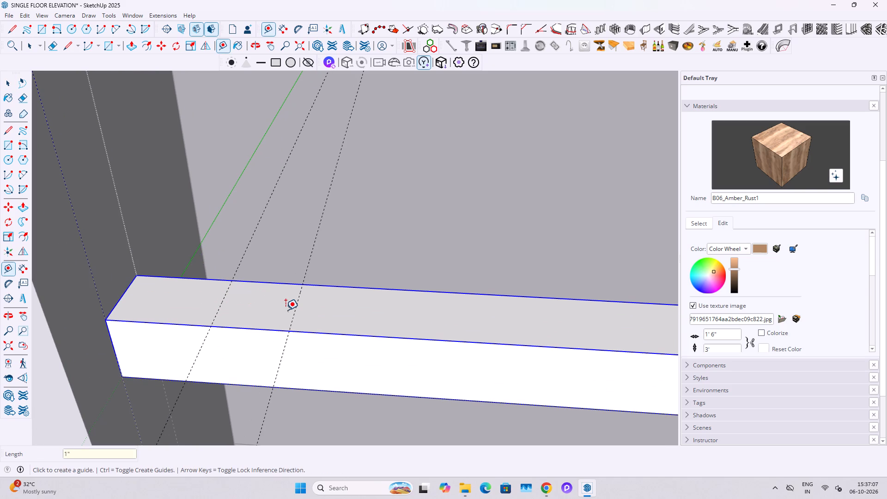
key(space)
Draw a 1" by 1" rectangle between the two guides on the lower bar's top face.
key(r)
drag(232, 280, 246, 289)
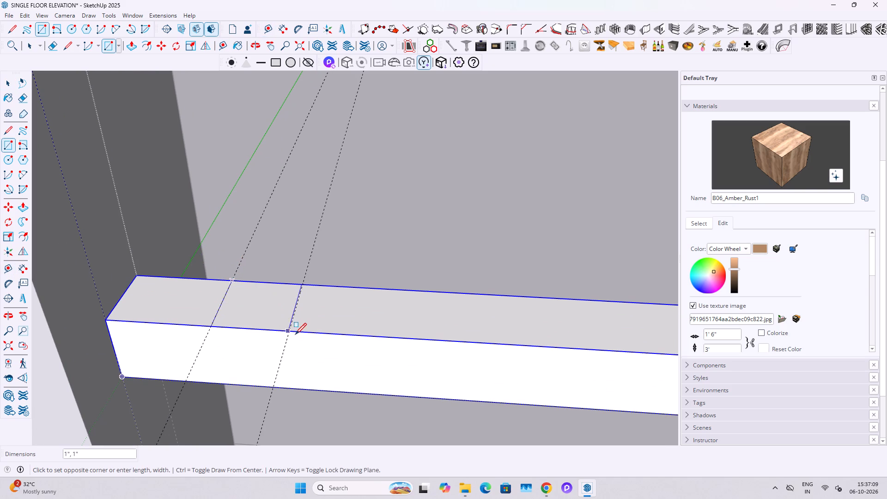
click(291, 333)
key(space)
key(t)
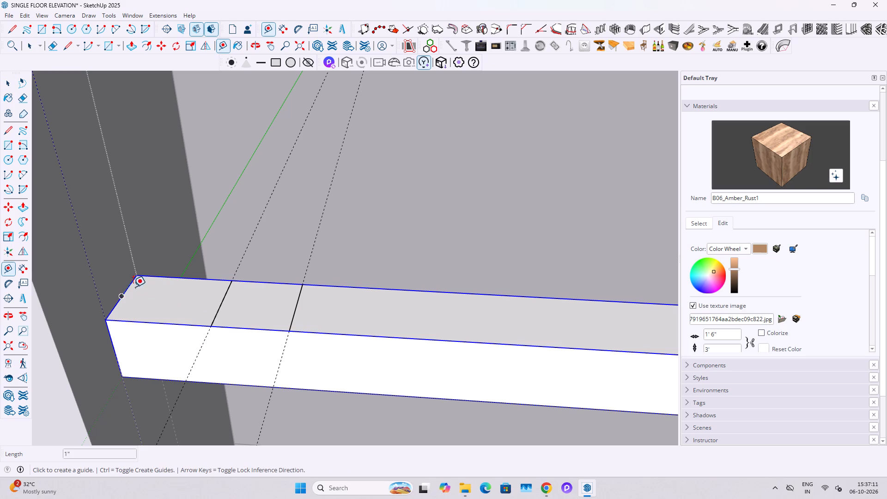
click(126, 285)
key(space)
Push/Pull the small square upward to the underside of the upper bar to form a vertical baluster.
click(255, 317)
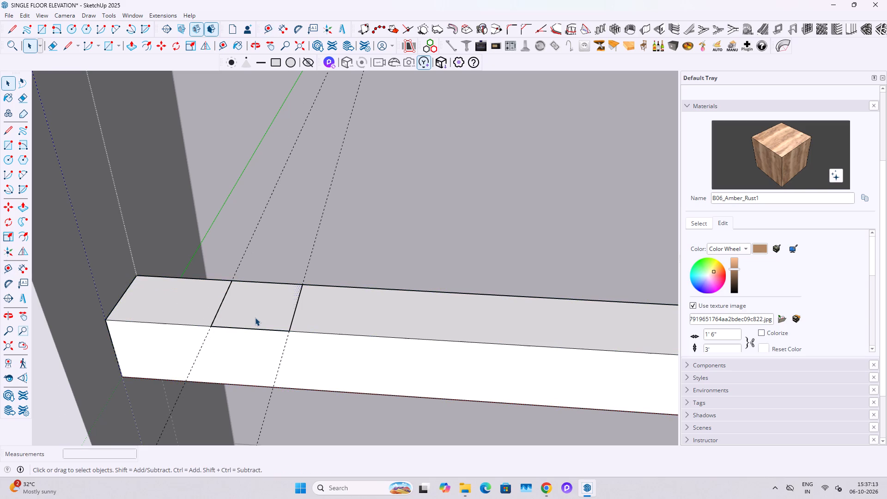
scroll(256, 320, down, 5)
key(p)
click(259, 327)
scroll(255, 306, down, 14)
shift+middle_drag(239, 207, 238, 324)
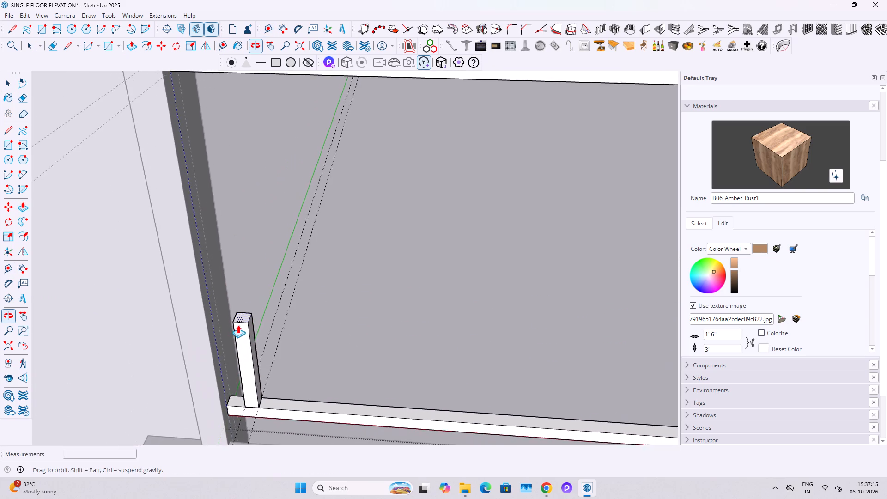
scroll(238, 325, down, 11)
click(285, 249)
key(space)
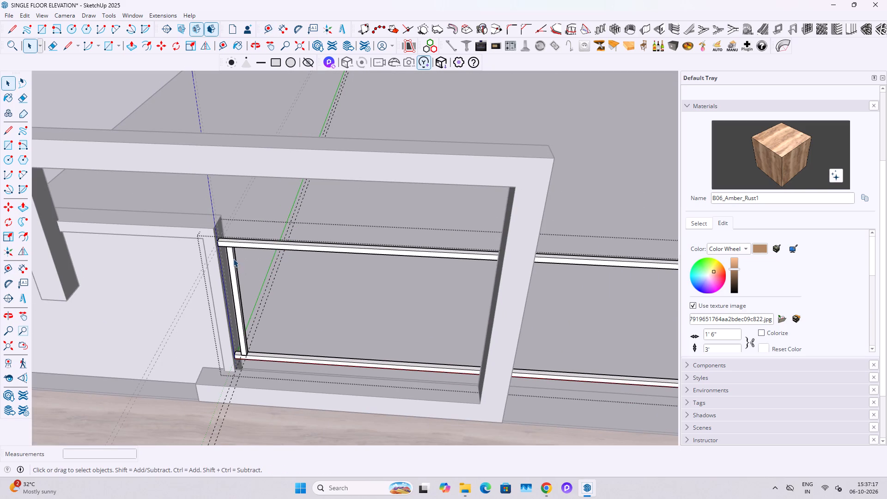
Select the whole baluster and make it a group.
triple_click(233, 259)
right_click(234, 258)
click(273, 346)
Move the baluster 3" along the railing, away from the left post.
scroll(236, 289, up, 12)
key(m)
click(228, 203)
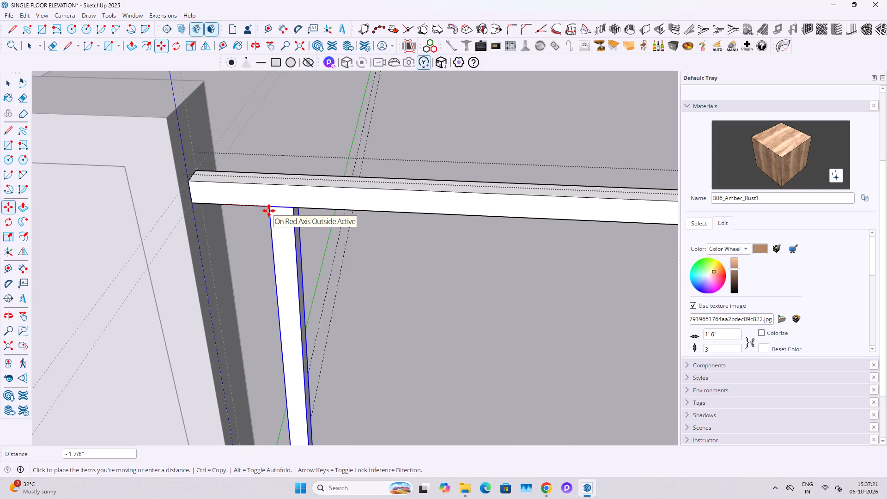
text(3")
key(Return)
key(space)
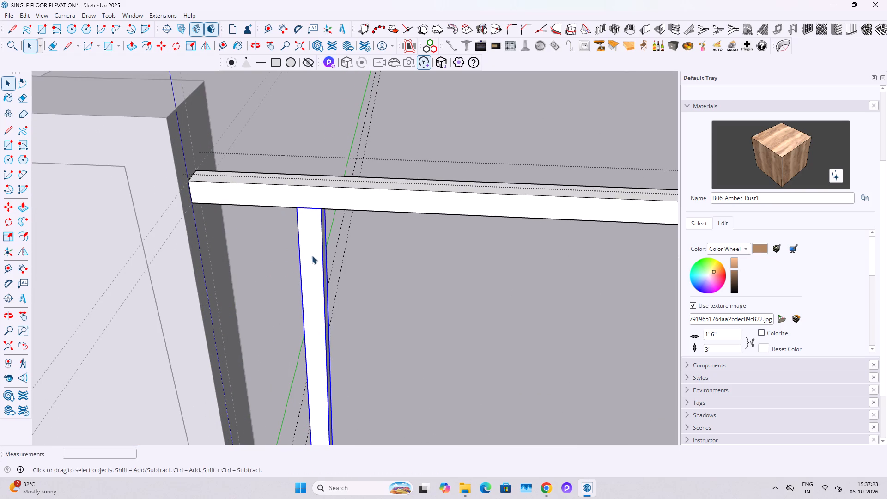
Measure the gap between the baluster and the left post.
key(t)
click(301, 265)
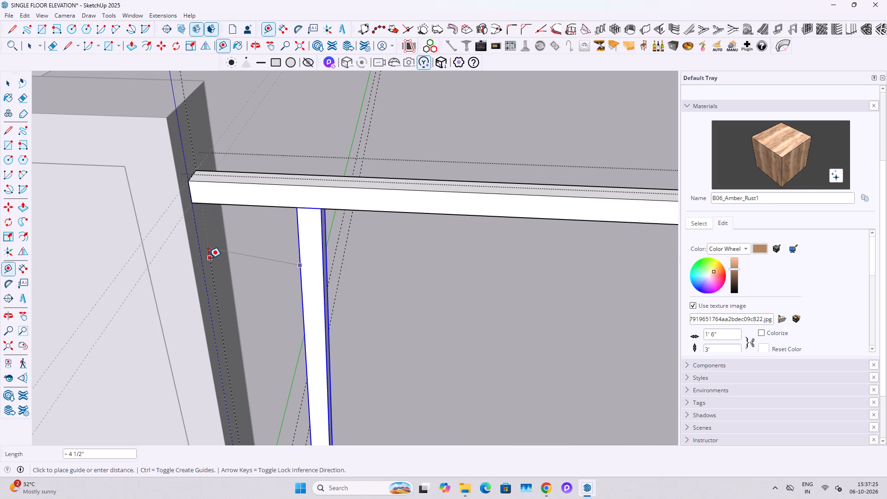
scroll(203, 292, up, 2)
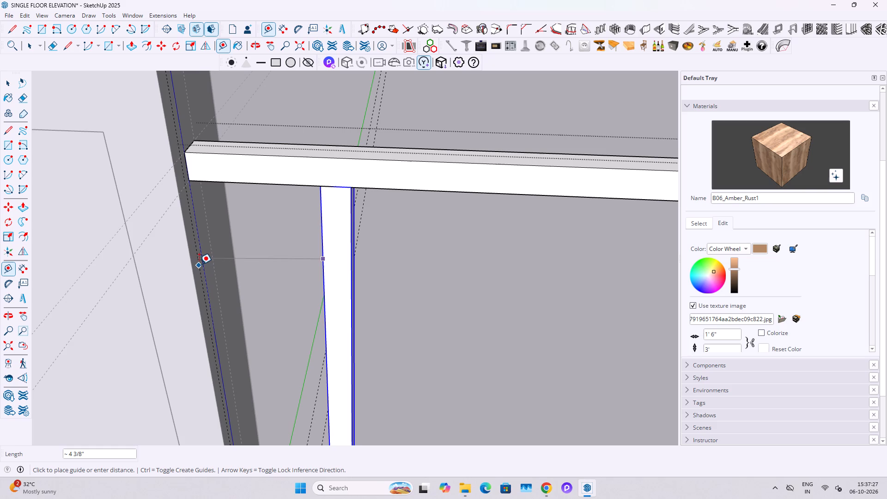
scroll(198, 249, up, 1)
key(space)
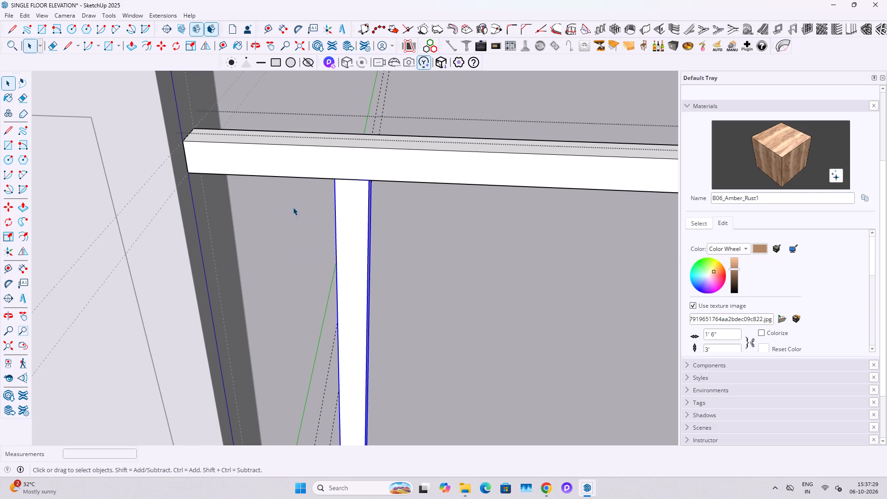
Place a vertical guide 6" from the left end of the upper bar.
key(t)
click(185, 160)
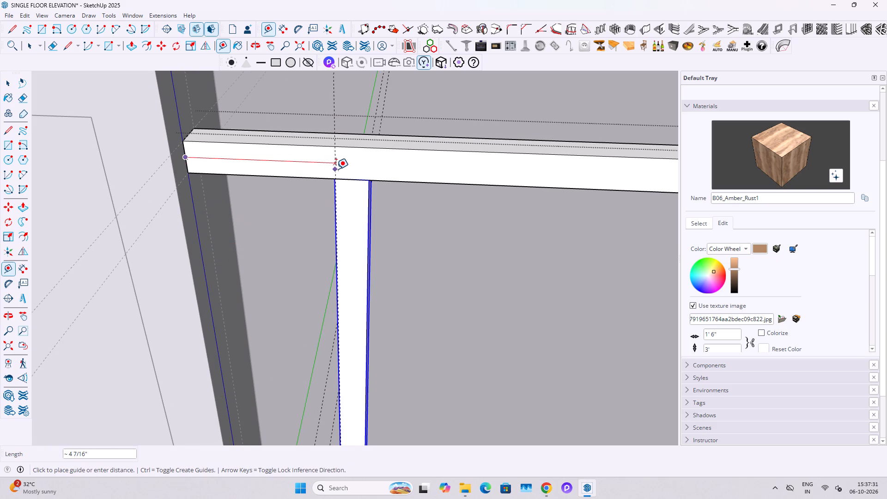
text(6")
key(Return)
key(space)
Move the baluster so its left edge sits on the 6" guide.
click(346, 188)
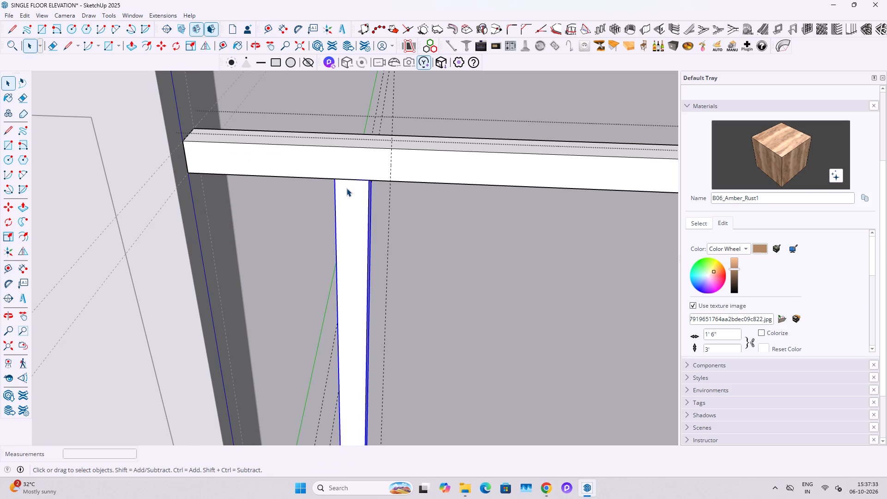
middle_drag(347, 189, 354, 138)
key(m)
click(332, 181)
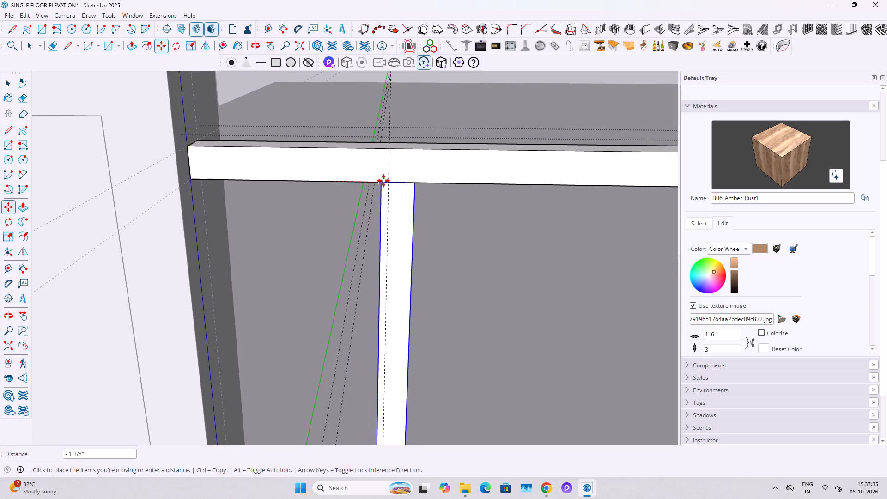
click(389, 181)
key(space)
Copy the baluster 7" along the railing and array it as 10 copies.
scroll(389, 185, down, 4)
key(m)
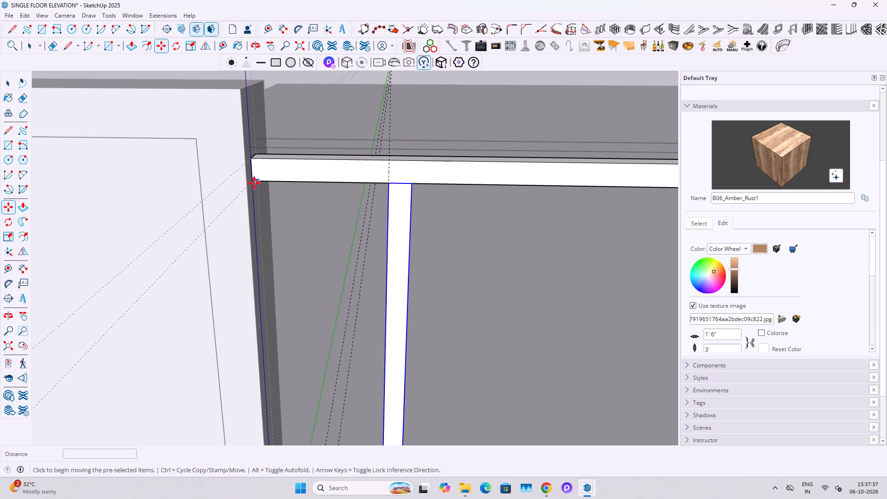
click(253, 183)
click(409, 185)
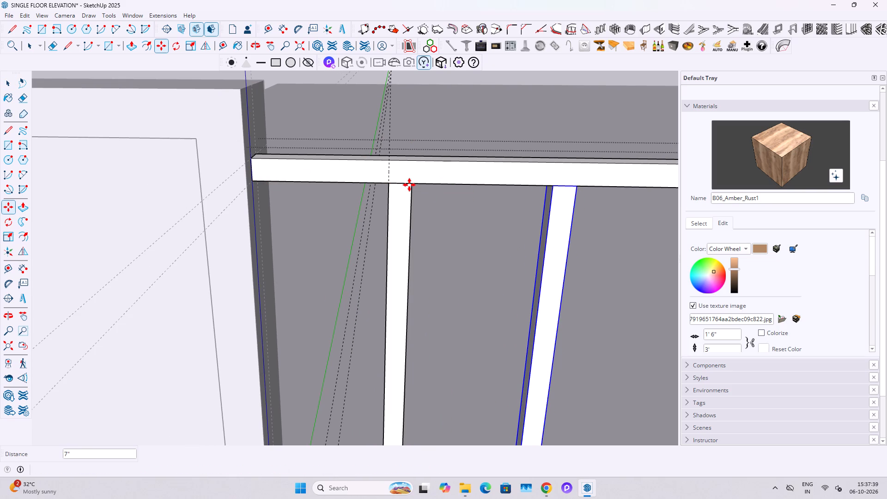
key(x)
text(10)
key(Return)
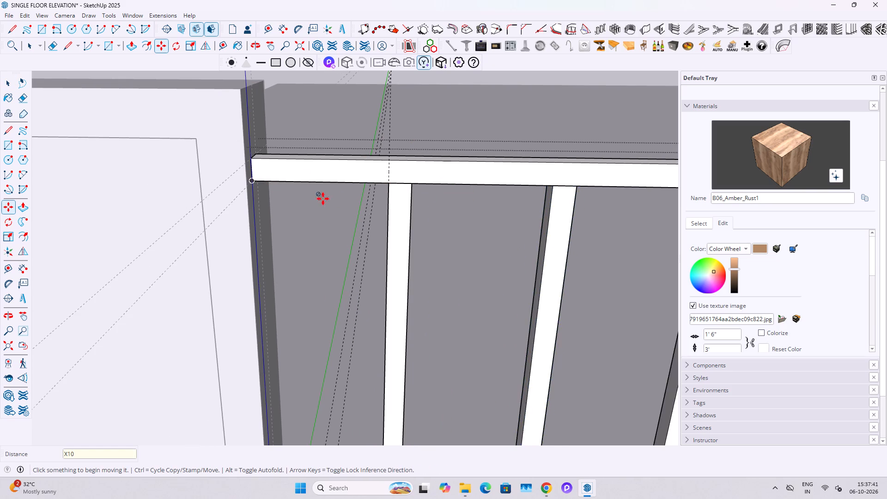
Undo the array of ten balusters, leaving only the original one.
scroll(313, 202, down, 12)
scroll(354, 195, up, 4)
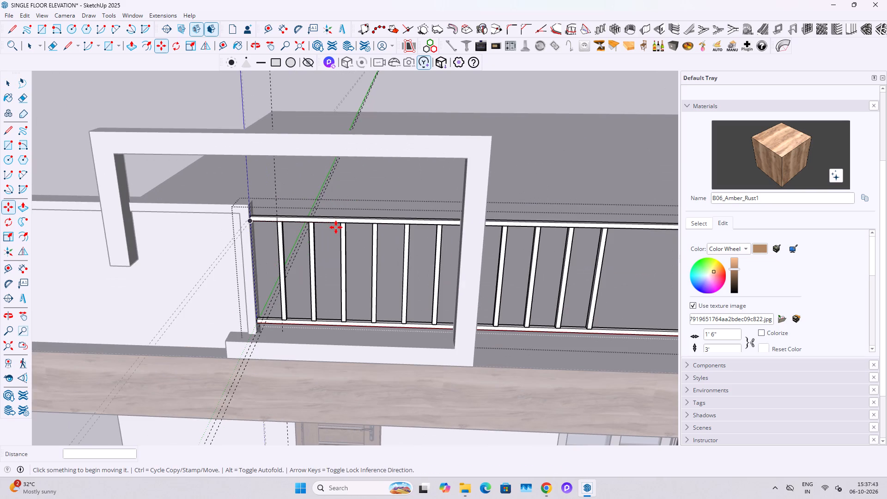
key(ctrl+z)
Move the baluster 2" along the railing toward the left post.
ctrl+scroll(279, 223, up, 14)
key(space)
click(279, 228)
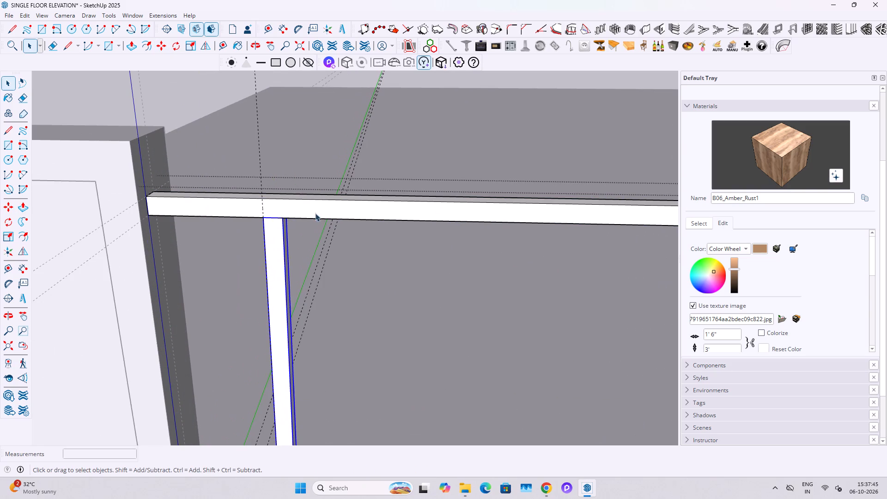
key(m)
click(350, 206)
key(2)
key(Return)
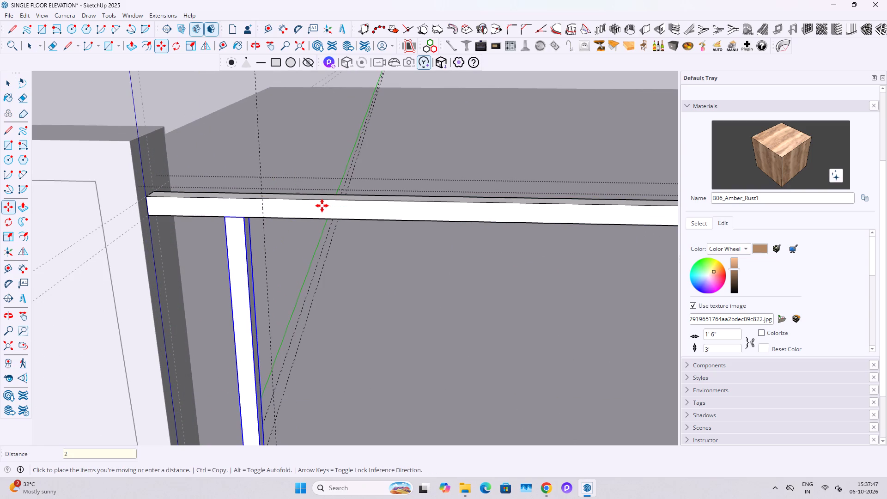
key(space)
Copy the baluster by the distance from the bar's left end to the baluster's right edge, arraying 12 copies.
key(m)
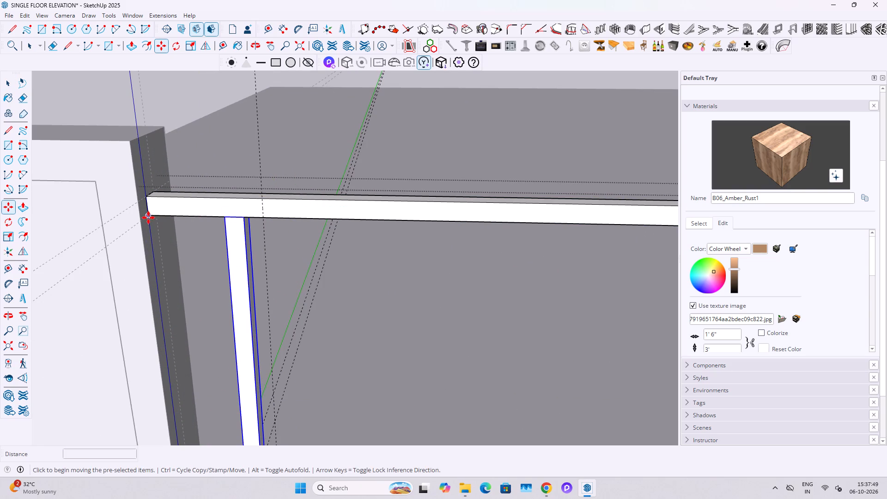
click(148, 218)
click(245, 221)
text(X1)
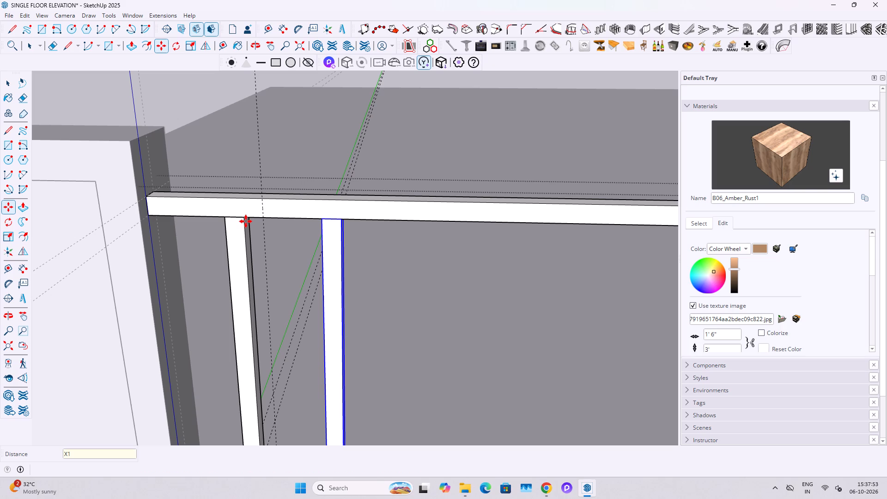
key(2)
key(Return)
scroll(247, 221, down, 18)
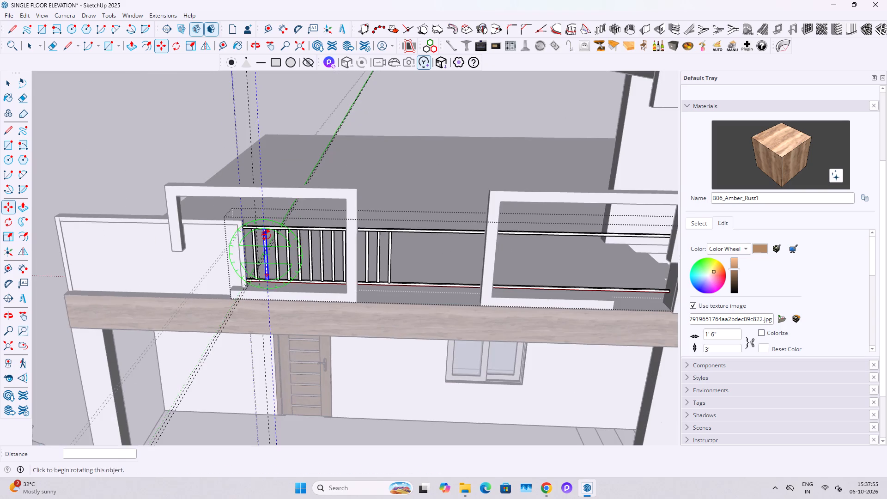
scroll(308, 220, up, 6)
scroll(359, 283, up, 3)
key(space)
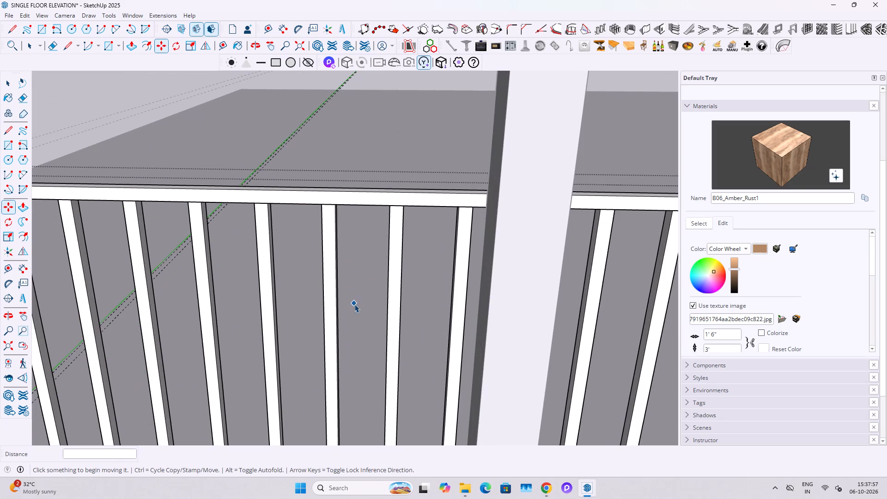
Measure the gap between adjacent balusters.
key(t)
click(336, 294)
key(space)
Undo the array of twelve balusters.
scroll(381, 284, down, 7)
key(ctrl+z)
Move the baluster another 1" along the railing toward the left post.
scroll(221, 234, up, 9)
click(267, 287)
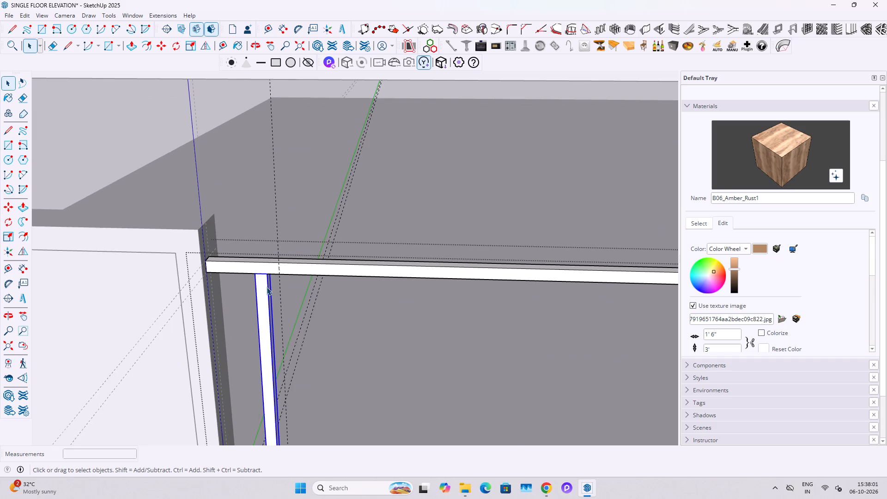
key(m)
scroll(287, 265, up, 3)
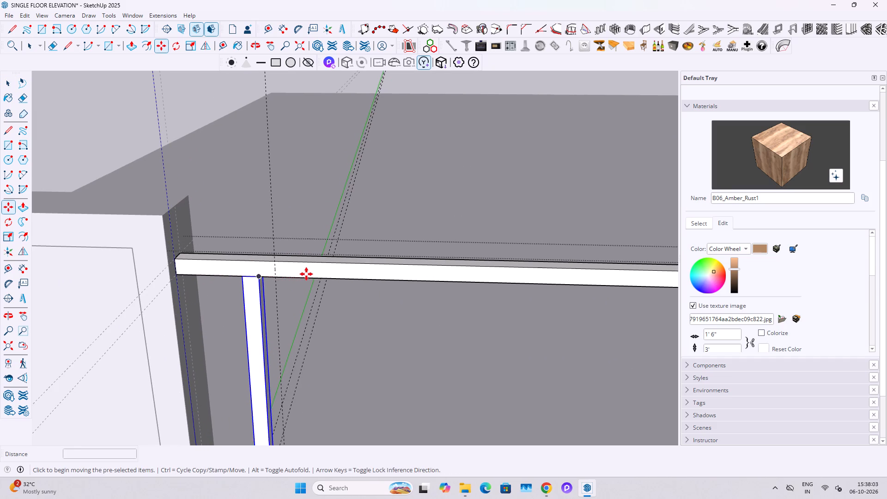
click(306, 274)
key(1)
key(shift+quotedbl)
key(Return)
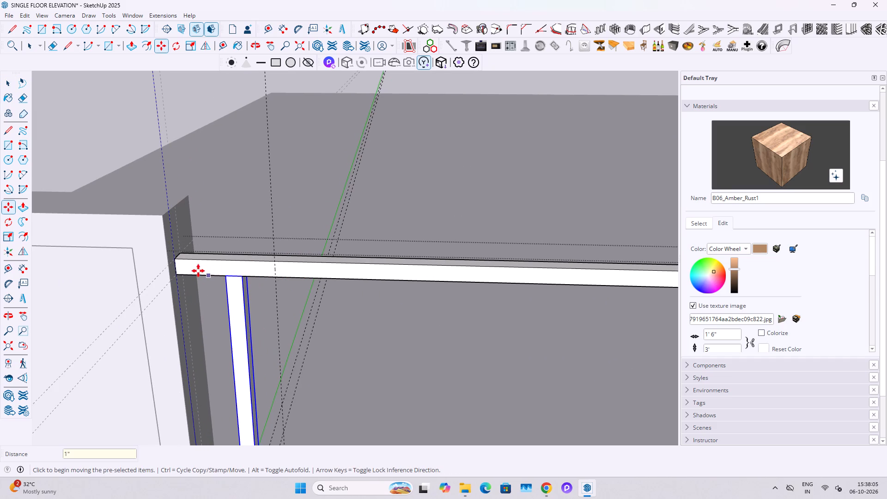
Copy the baluster 4" along the railing, from the bar's left end to the baluster's right edge, arraying 19 copies.
click(179, 275)
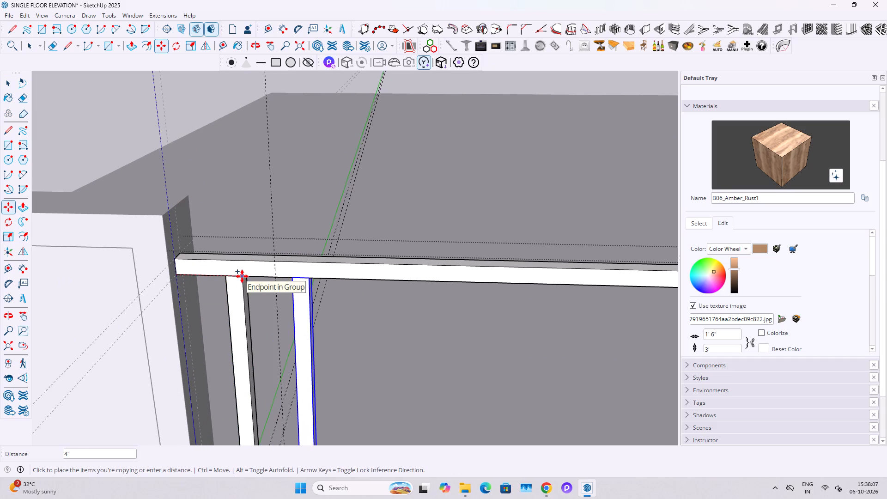
click(243, 278)
text(X1)
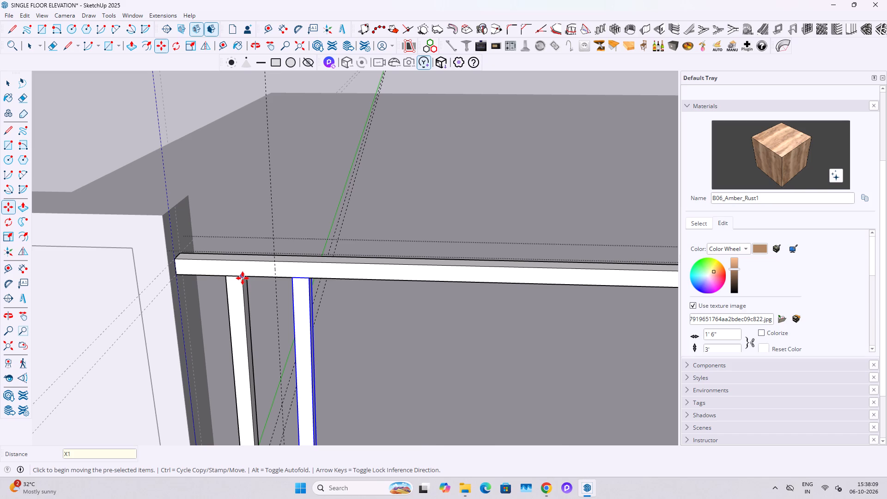
key(9)
key(Return)
Raise the baluster array count through 30, 35, 40 and 44 to 45 copies, filling the railing's full length.
scroll(243, 274, down, 20)
scroll(243, 274, down, 1)
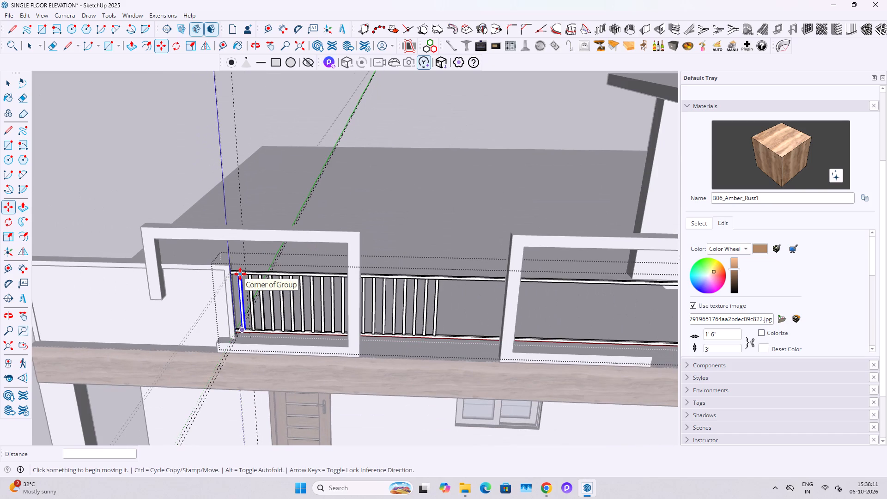
key(x)
text(30)
key(Return)
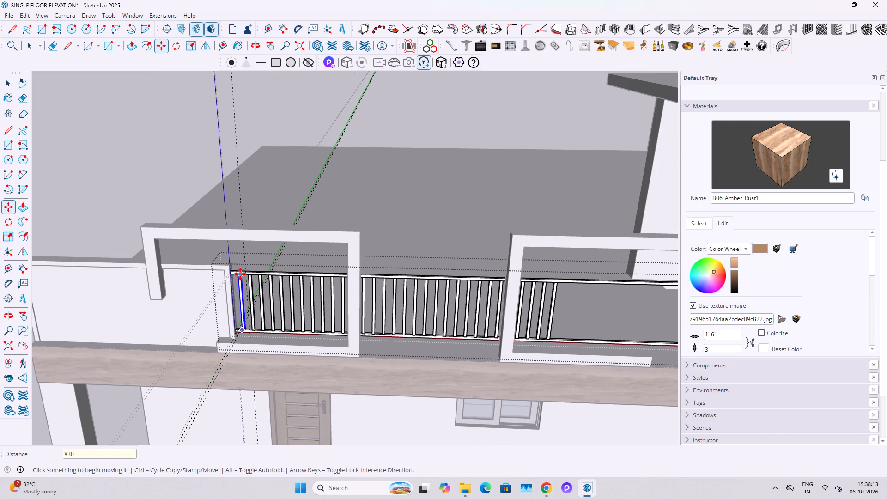
text(X35)
key(Return)
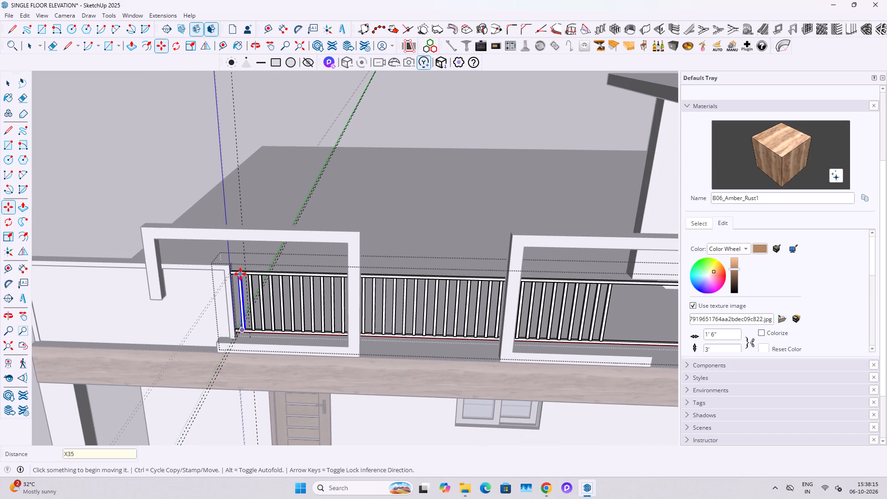
text(X7)
key(BackSpace)
text(40)
key(Return)
scroll(240, 274, down, 3)
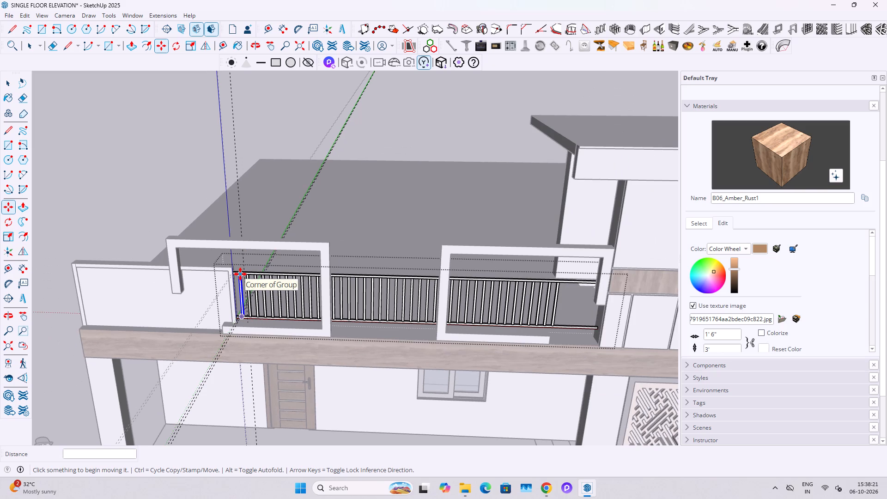
text(X44)
key(Return)
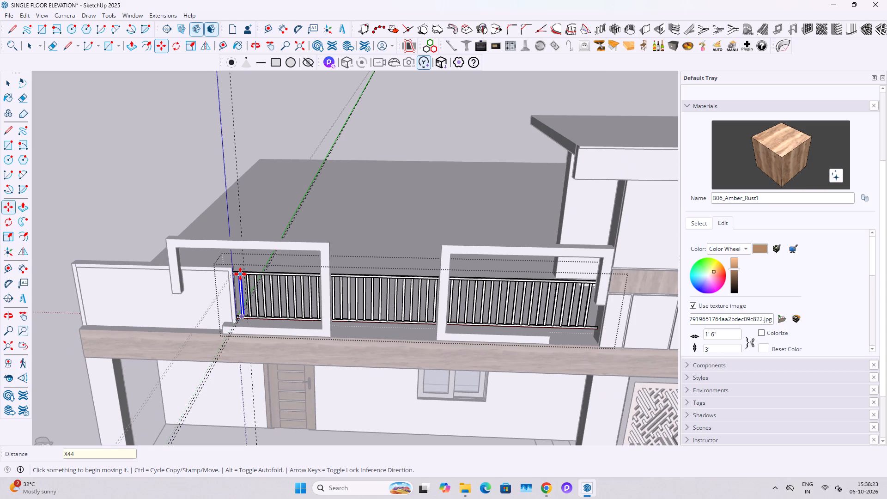
text(X45)
key(Return)
key(space)
key(Escape)
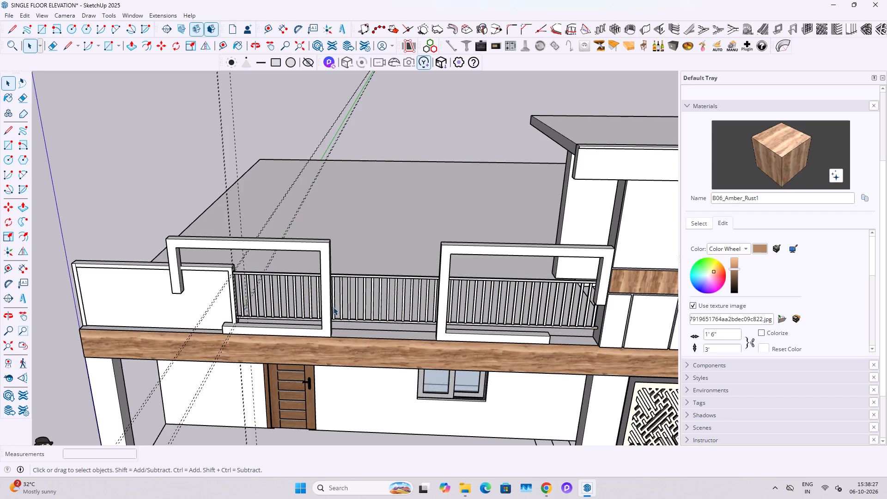
Inside the railing group, extend the fifth baluster of the left bay down past the bottom bar with Push/Pull.
scroll(326, 310, up, 17)
shift+middle_drag(298, 326, 408, 245)
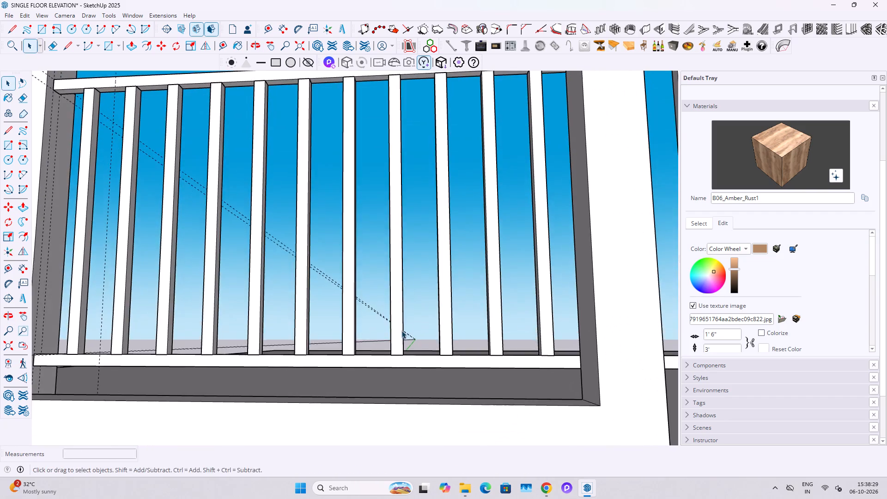
middle_drag(399, 335, 400, 299)
click(405, 311)
scroll(338, 337, up, 3)
scroll(254, 341, down, 4)
middle_drag(230, 327, 303, 339)
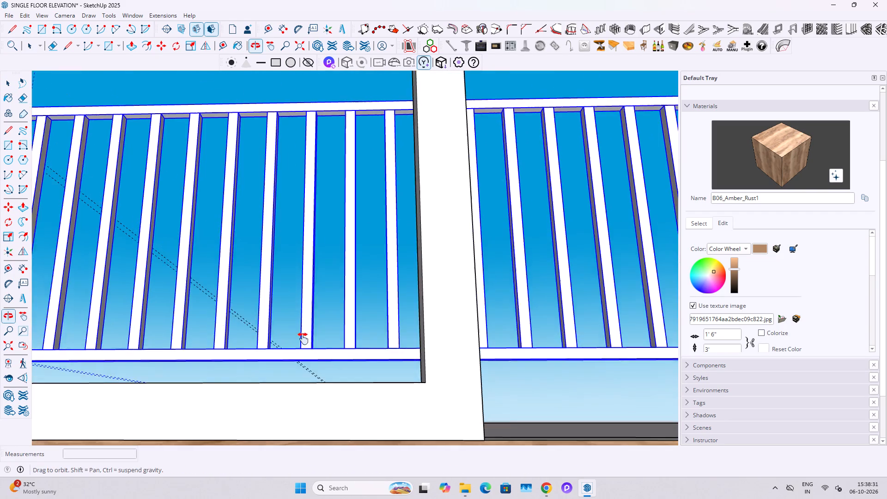
middle_drag(303, 339, 396, 341)
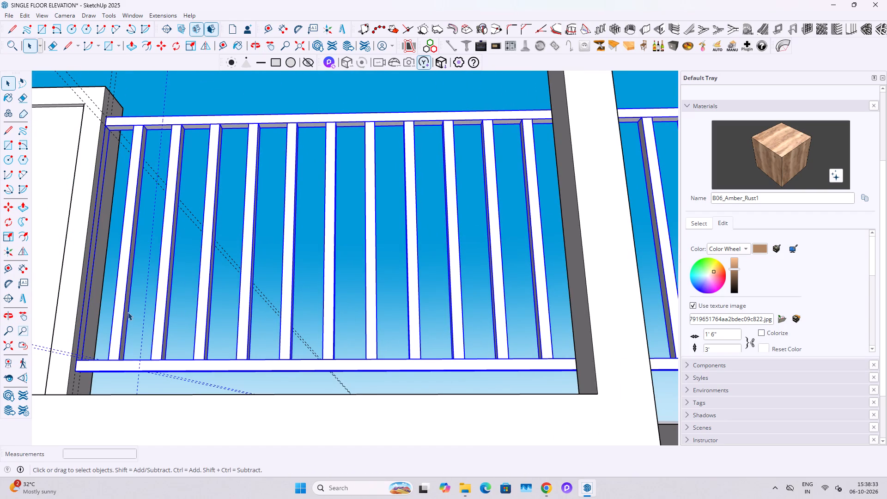
key(t)
key(space)
click(120, 323)
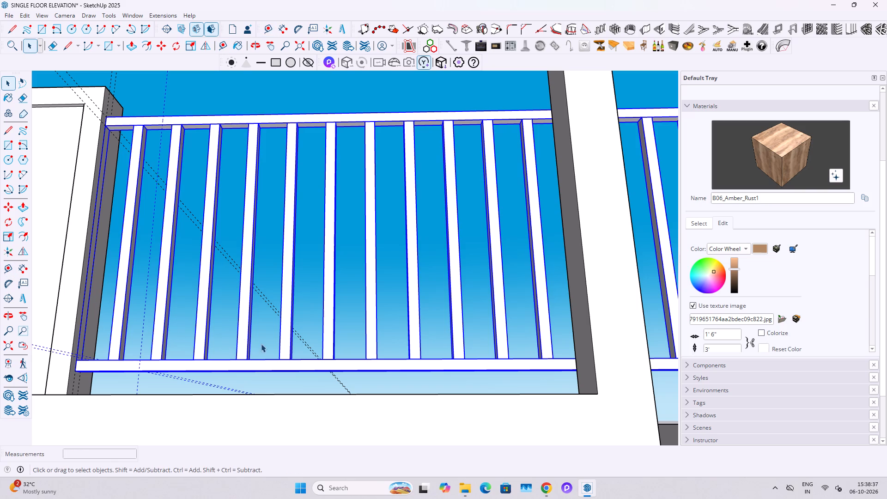
double_click(283, 344)
scroll(281, 356, up, 6)
middle_drag(283, 370, 295, 332)
double_click(292, 325)
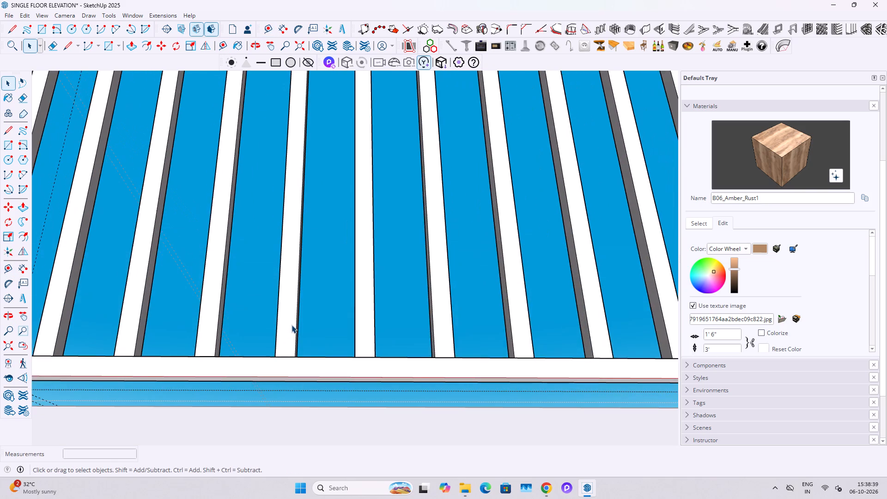
key(p)
click(289, 364)
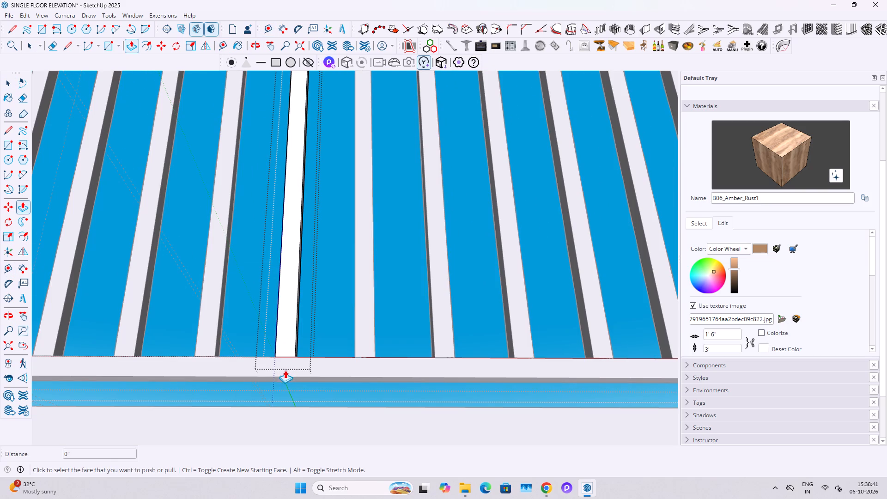
middle_drag(286, 371, 290, 354)
key(k)
click(285, 363)
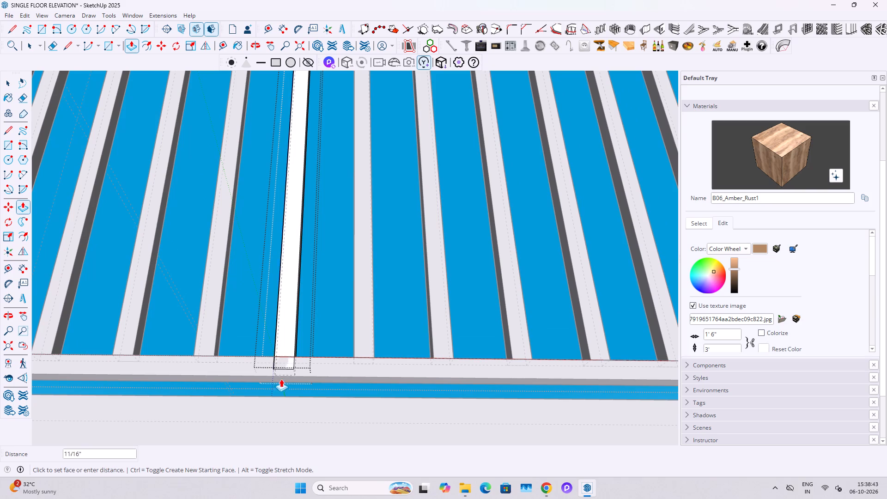
scroll(280, 382, down, 3)
middle_drag(289, 374, 279, 458)
scroll(286, 419, down, 3)
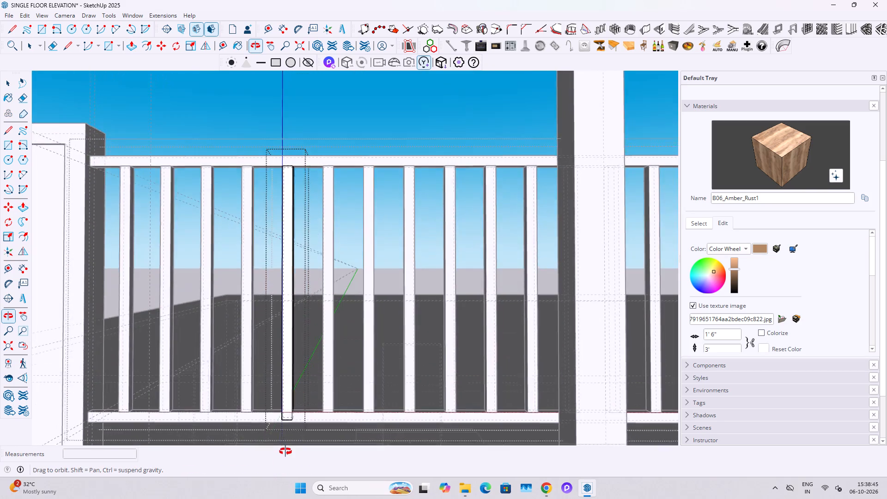
click(306, 389)
key(space)
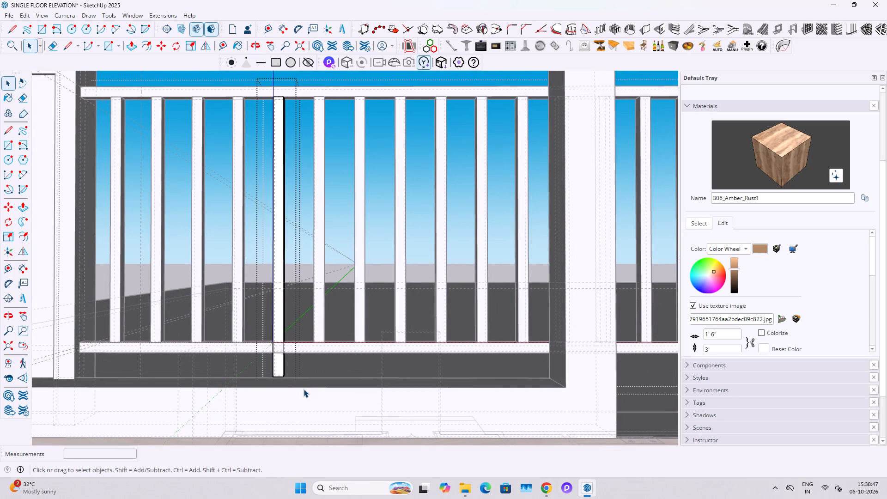
key(k)
middle_drag(281, 346, 284, 372)
key(Escape)
key(Escape)
scroll(286, 358, down, 4)
Push/Pull the bottom face of the middle bay's first baluster down to the balcony floor to form a leg.
shift+middle_drag(404, 345, 286, 374)
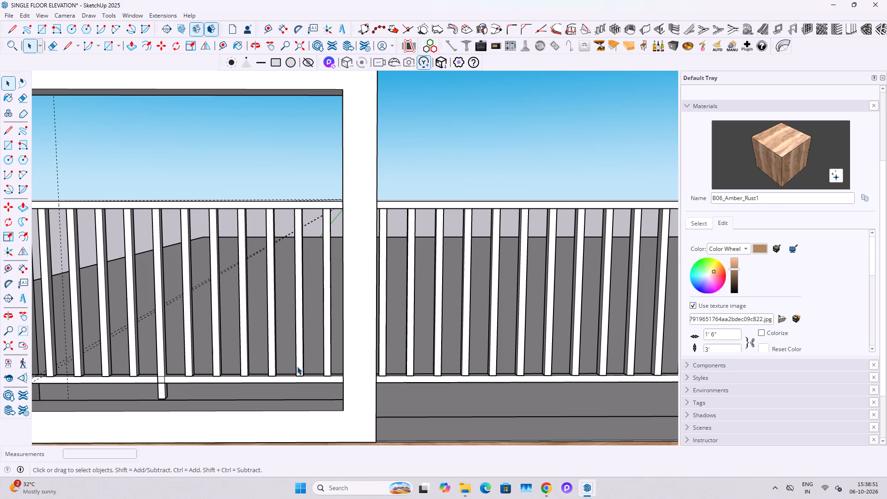
middle_drag(385, 375, 330, 373)
scroll(348, 375, up, 4)
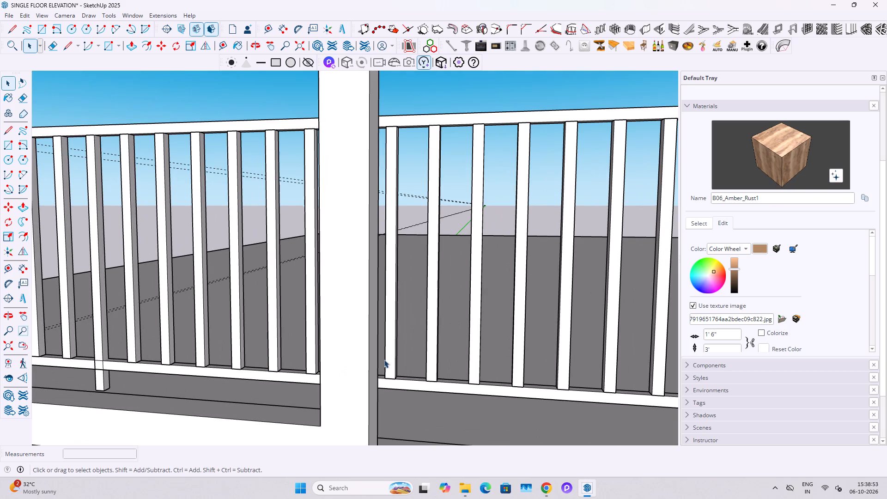
double_click(390, 356)
middle_drag(390, 379, 363, 314)
double_click(392, 348)
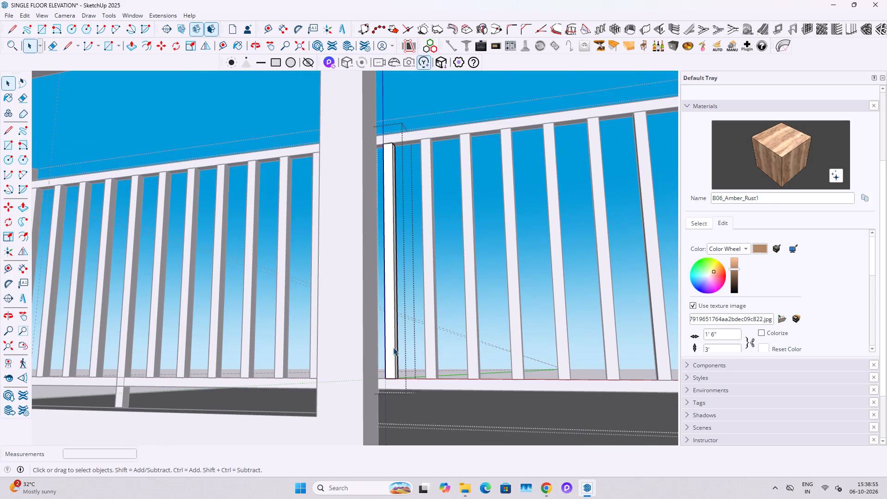
click(394, 361)
scroll(395, 380, up, 9)
middle_drag(395, 391, 377, 336)
middle_drag(390, 400, 386, 392)
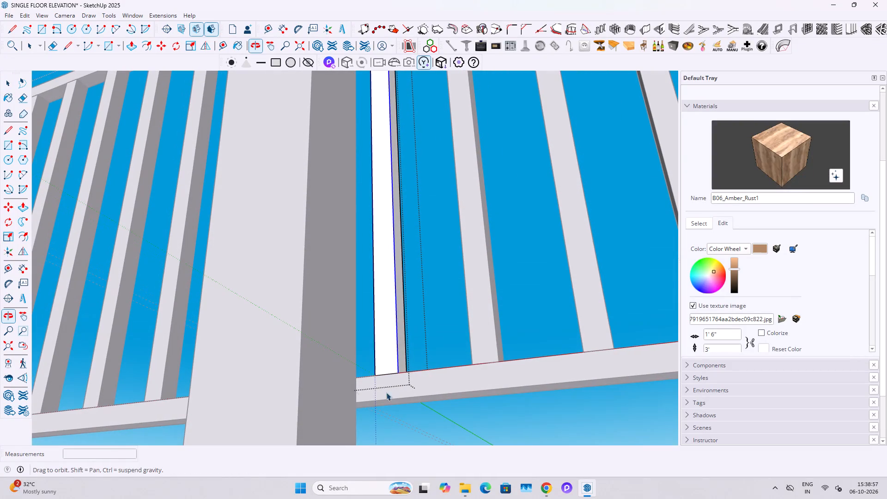
middle_drag(386, 392, 386, 393)
key(k)
key(p)
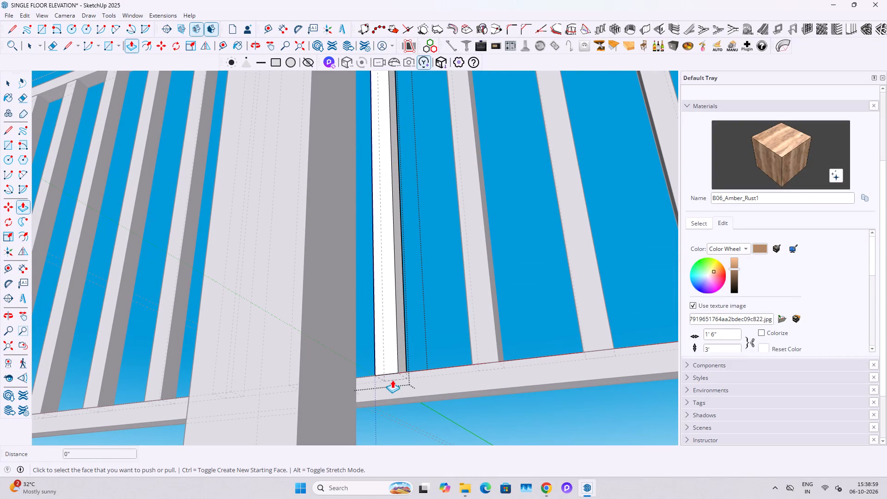
click(392, 376)
scroll(389, 412, down, 8)
middle_drag(392, 375, 323, 288)
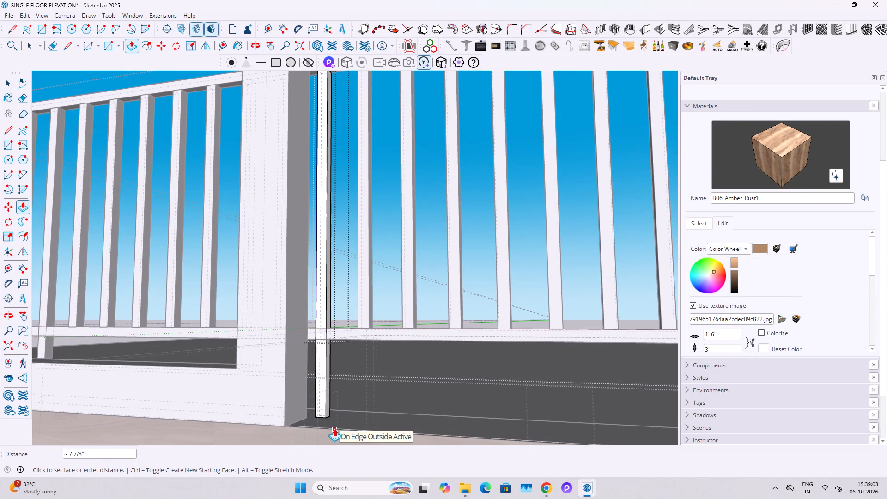
click(285, 423)
key(space)
scroll(320, 397, down, 5)
key(Escape)
middle_drag(277, 382, 362, 419)
key(Escape)
key(Escape)
Extend the left bay's lengthened fifth baluster further down to the balcony floor with Push/Pull.
middle_drag(130, 400, 527, 356)
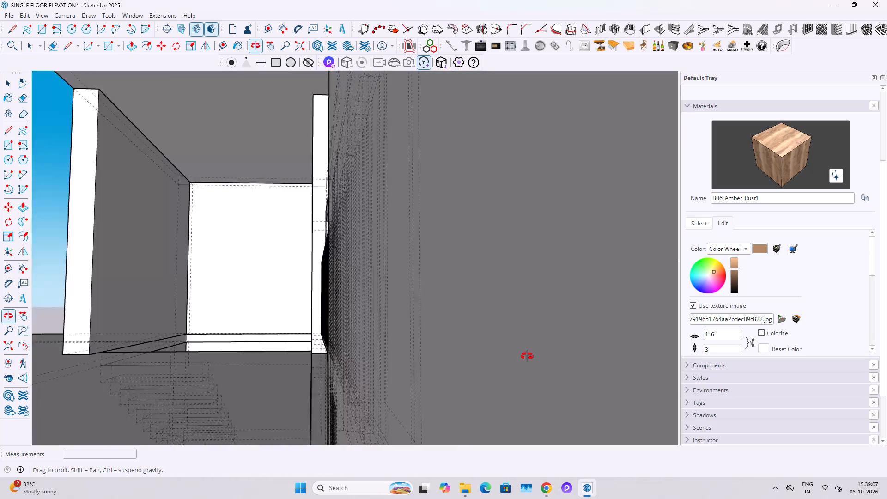
middle_drag(527, 356, 556, 311)
middle_drag(466, 373, 447, 430)
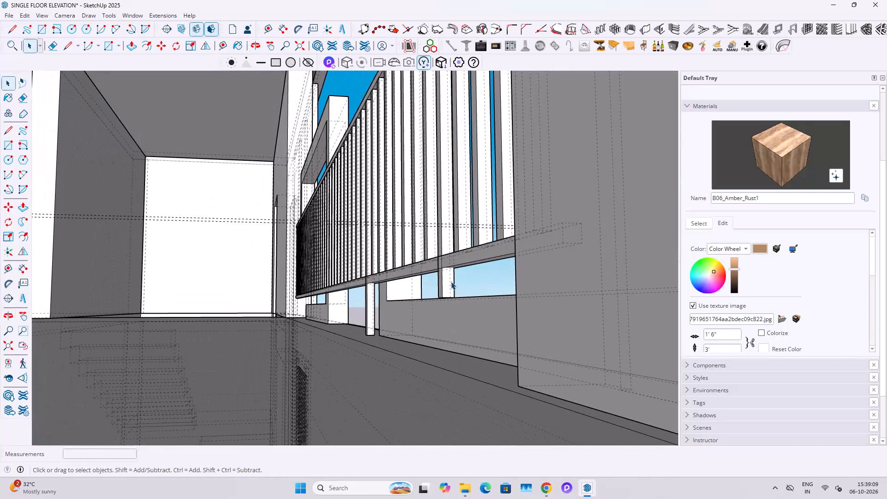
double_click(451, 281)
scroll(442, 292, up, 8)
double_click(446, 290)
click(446, 290)
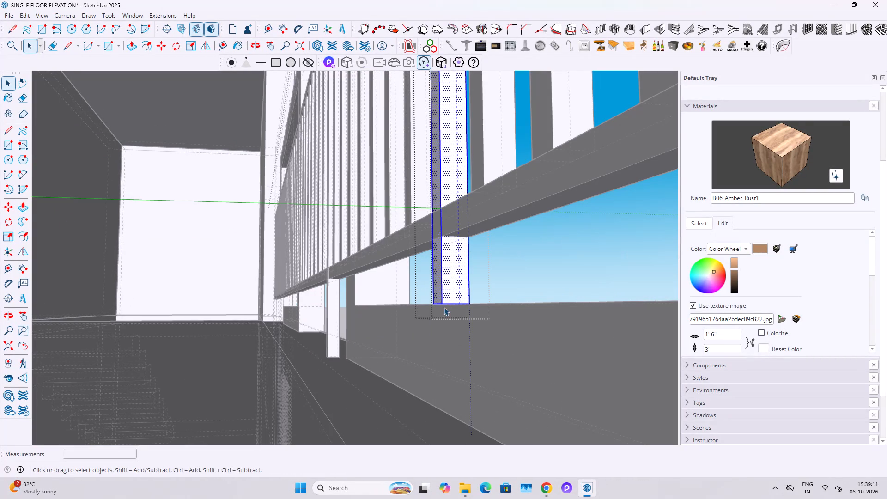
key(p)
click(445, 306)
middle_drag(455, 322, 456, 283)
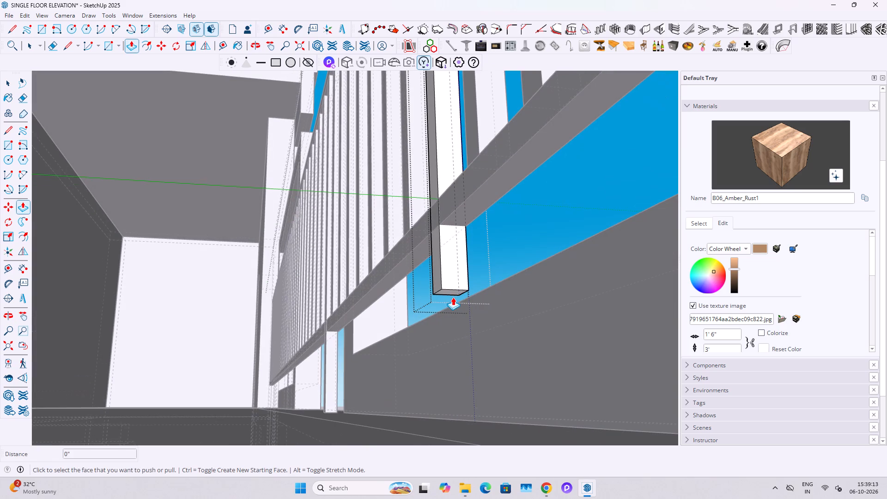
click(452, 291)
click(485, 419)
key(space)
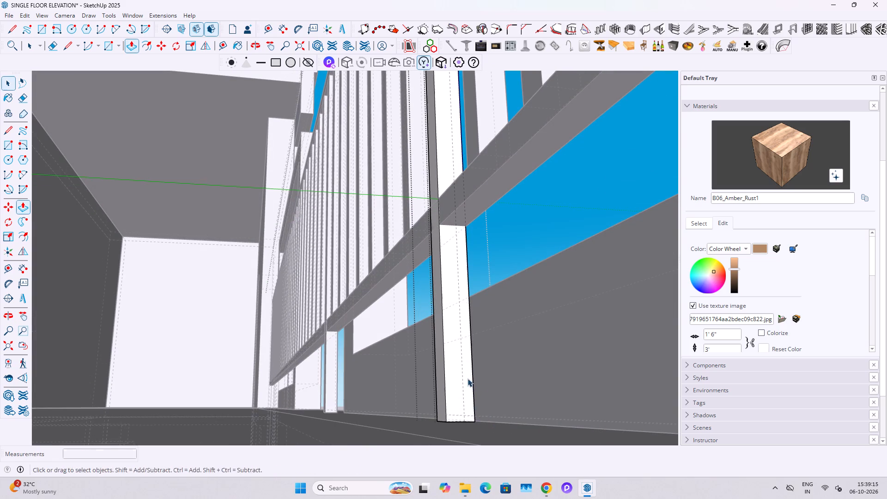
key(Escape)
middle_drag(448, 339, 209, 403)
key(Escape)
key(Escape)
scroll(212, 392, down, 13)
key(Escape)
key(k)
Push/Pull the bottom face of the middle bay's fourth-from-last baluster down to the balcony floor to form a leg.
middle_drag(384, 330, 291, 378)
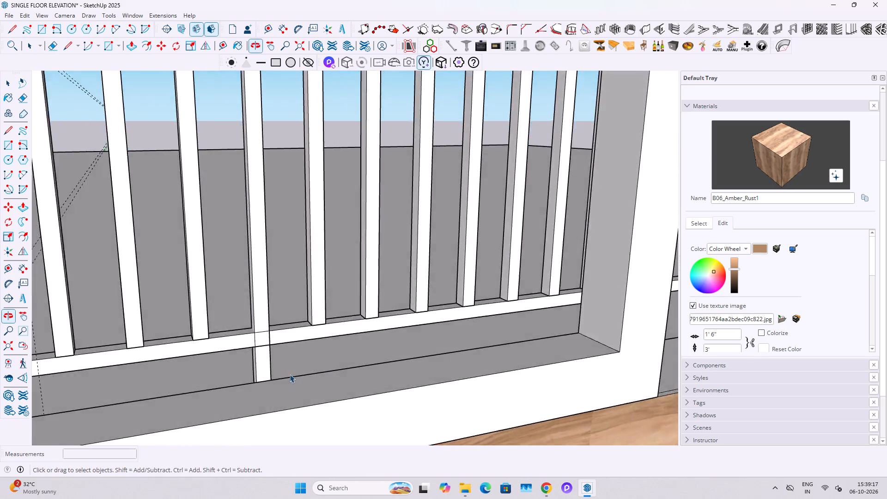
scroll(290, 374, down, 13)
middle_drag(401, 343, 275, 377)
scroll(303, 370, up, 2)
middle_drag(337, 377, 272, 362)
scroll(376, 341, up, 3)
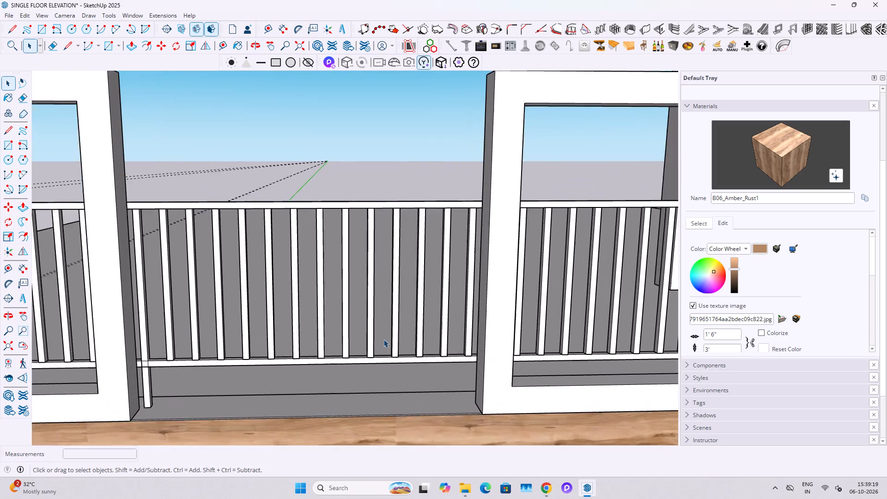
scroll(383, 339, up, 1)
triple_click(396, 351)
click(396, 351)
middle_drag(395, 352, 387, 272)
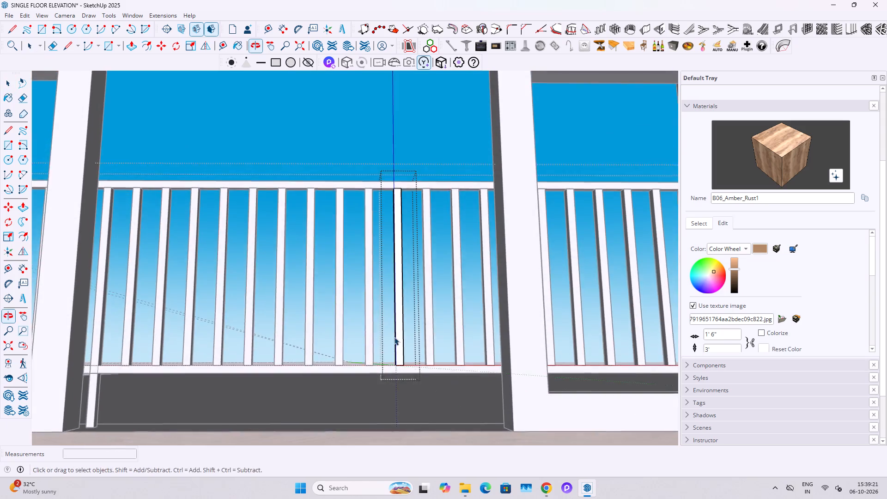
middle_drag(394, 337, 398, 286)
scroll(386, 387, up, 4)
click(406, 377)
key(p)
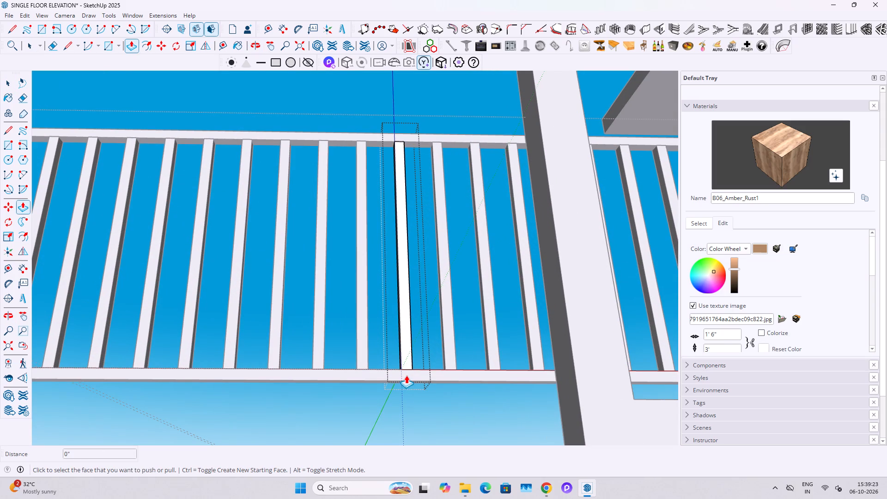
click(406, 374)
click(406, 370)
key(space)
middle_drag(407, 374, 404, 335)
scroll(407, 373, up, 1)
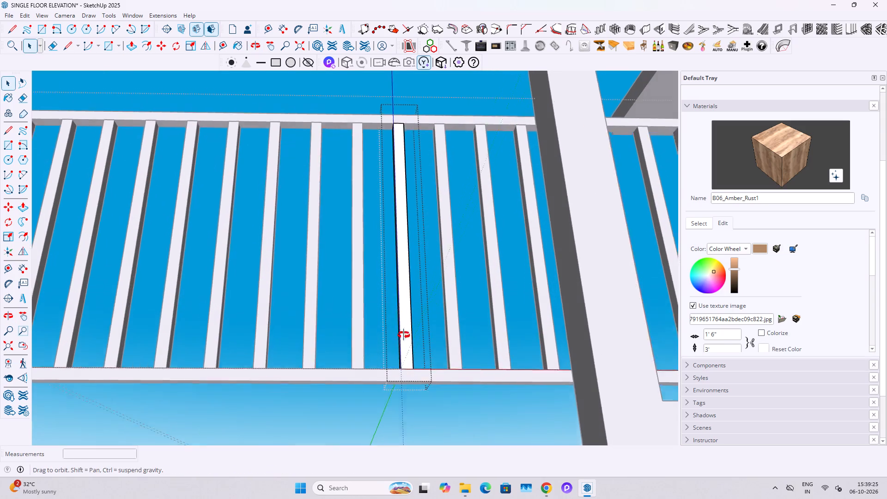
middle_drag(404, 335, 407, 302)
click(402, 380)
key(p)
click(403, 379)
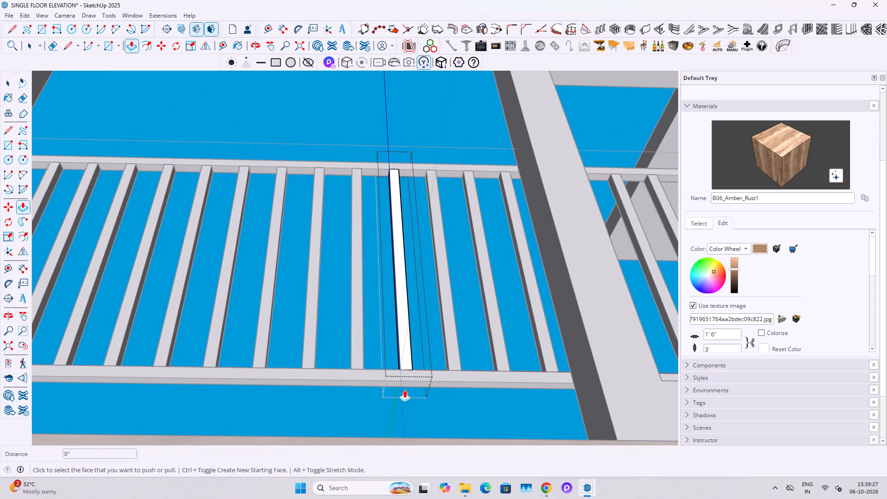
middle_drag(406, 381, 437, 339)
key(k)
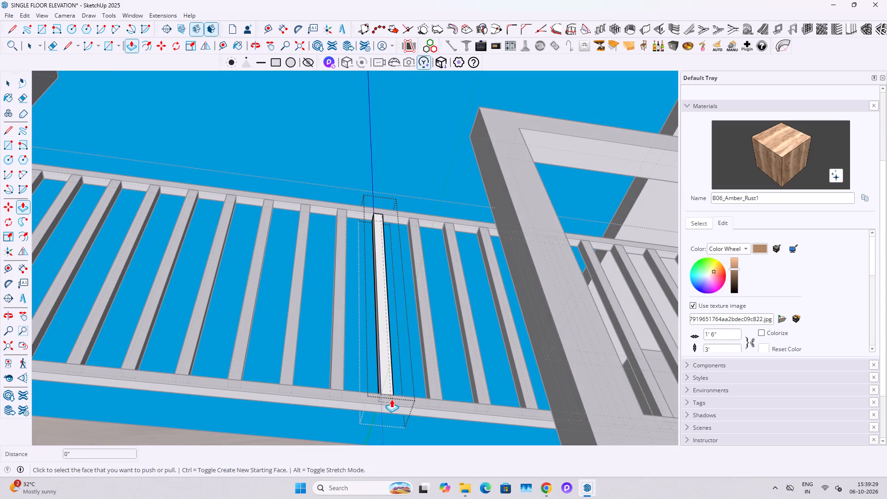
click(384, 398)
scroll(381, 425, down, 5)
middle_drag(398, 395, 383, 476)
scroll(380, 420, down, 3)
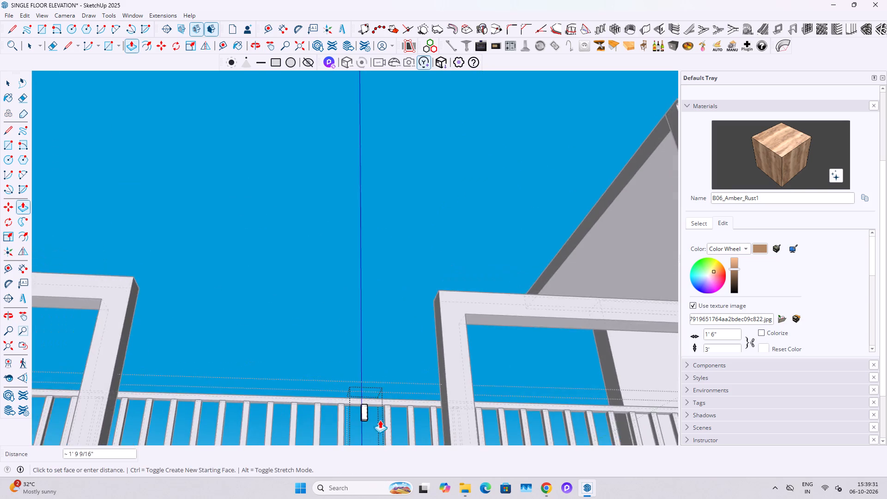
scroll(380, 420, down, 1)
shift+middle_drag(380, 421, 372, 250)
scroll(388, 366, up, 1)
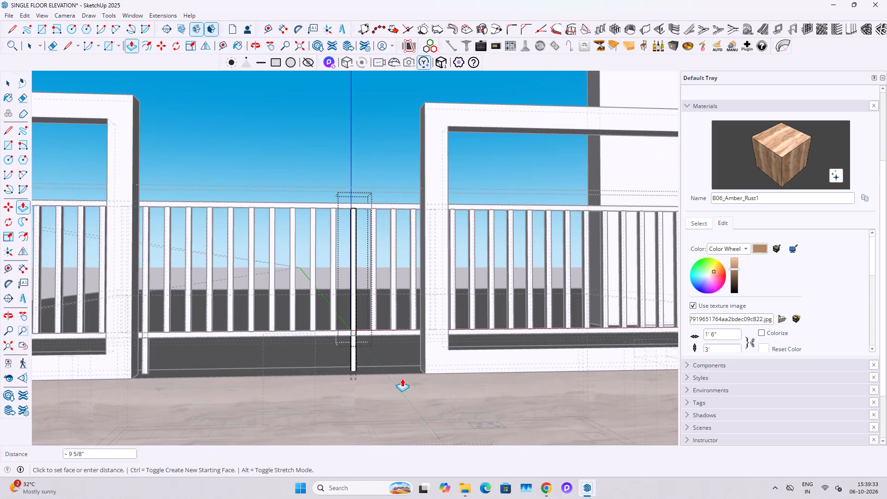
click(410, 373)
key(space)
key(k)
middle_drag(402, 366, 378, 402)
scroll(401, 367, down, 1)
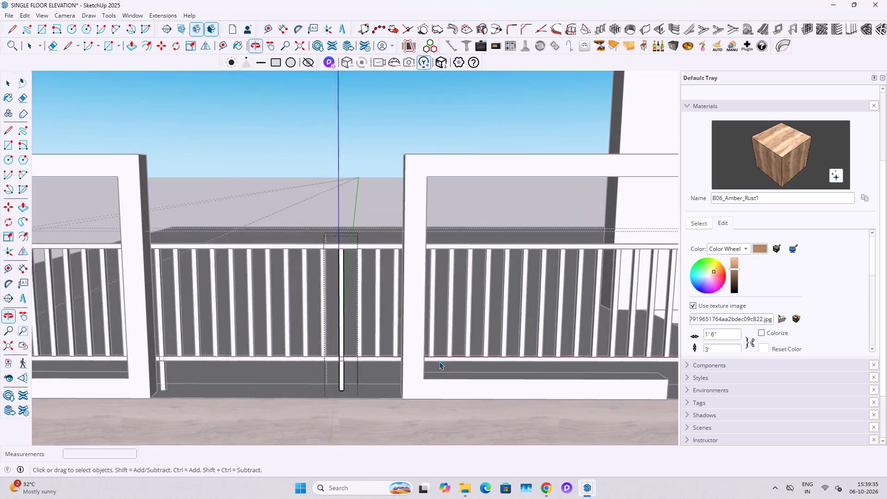
key(Escape)
Extend the right bay's seventh baluster down past the bottom bar with Push/Pull to form a leg.
middle_drag(465, 364, 301, 362)
scroll(356, 354, up, 2)
click(328, 342)
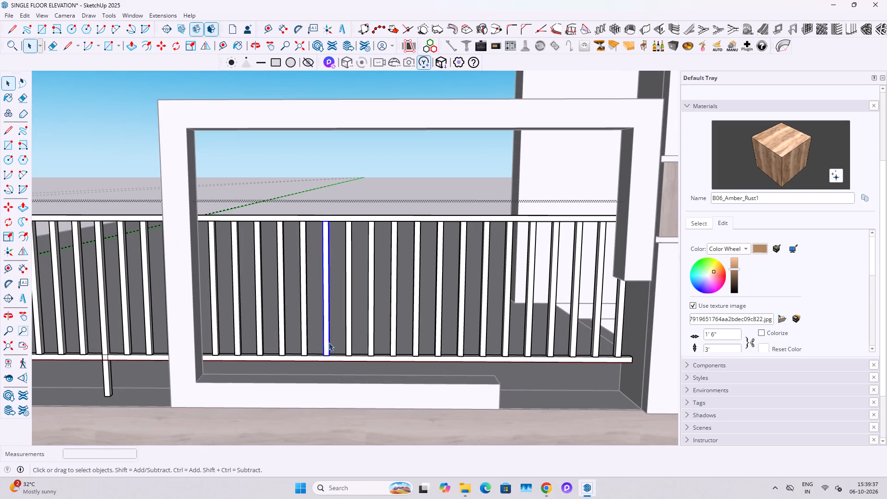
triple_click(350, 343)
scroll(350, 351, up, 17)
middle_drag(354, 370, 346, 335)
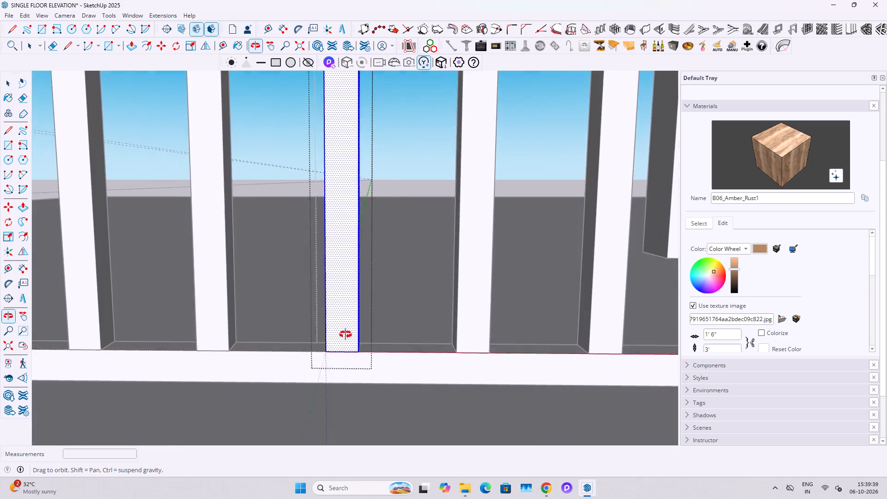
middle_drag(346, 335, 347, 243)
click(346, 383)
key(p)
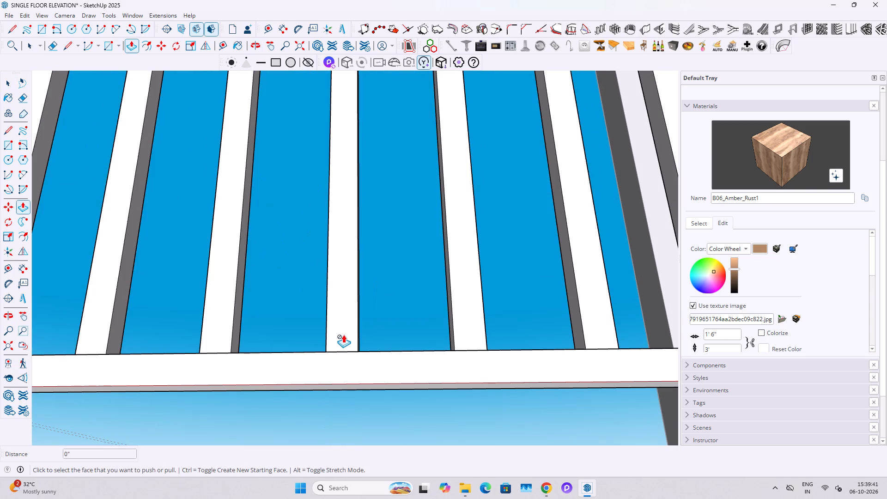
double_click(343, 334)
key(p)
double_click(344, 331)
key(space)
double_click(344, 331)
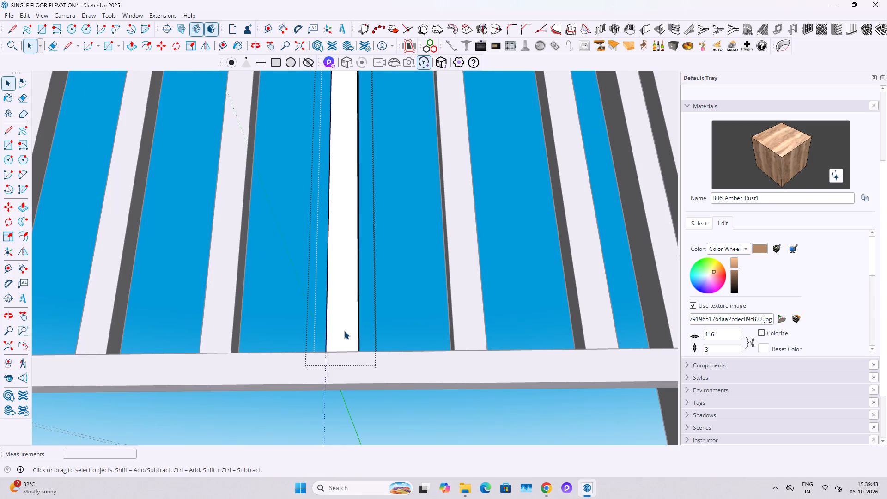
key(p)
click(340, 356)
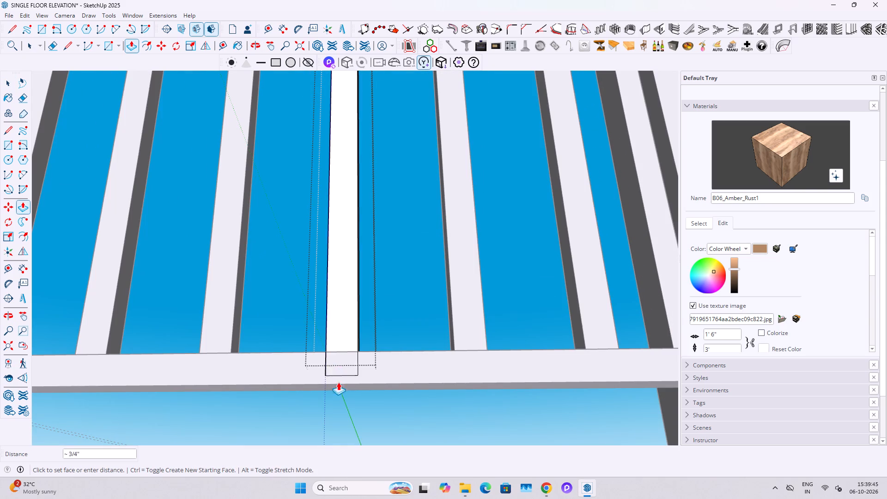
scroll(335, 414, down, 11)
middle_drag(341, 413, 354, 404)
shift+scroll(341, 351, down, 1)
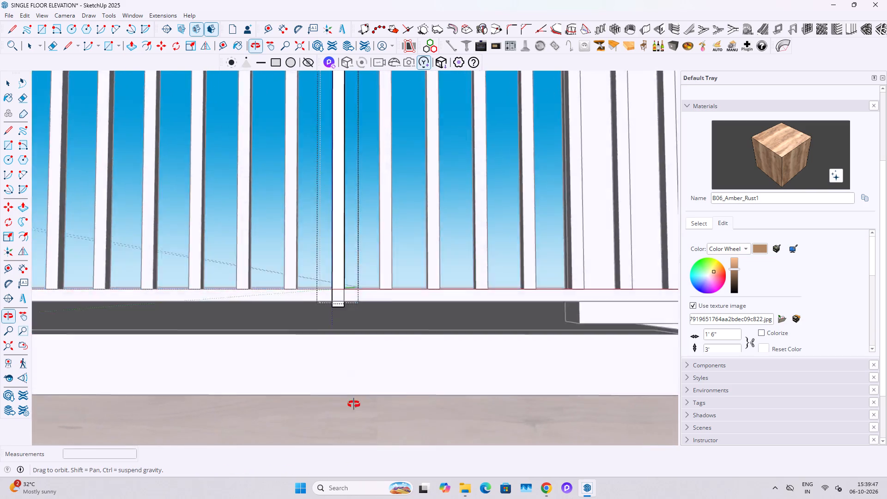
middle_drag(354, 404, 357, 445)
click(371, 350)
key(space)
key(Escape)
Push/Pull the bottom face of the right bay's sixth-from-last baluster down about 7 7/8" to the balcony floor.
scroll(368, 355, down, 4)
middle_drag(522, 325, 286, 352)
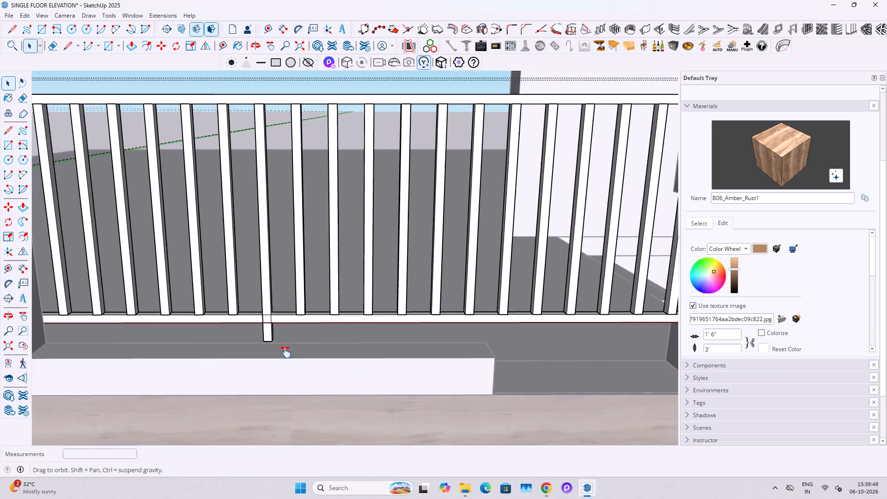
middle_drag(286, 352, 284, 352)
double_click(284, 315)
scroll(285, 319, up, 4)
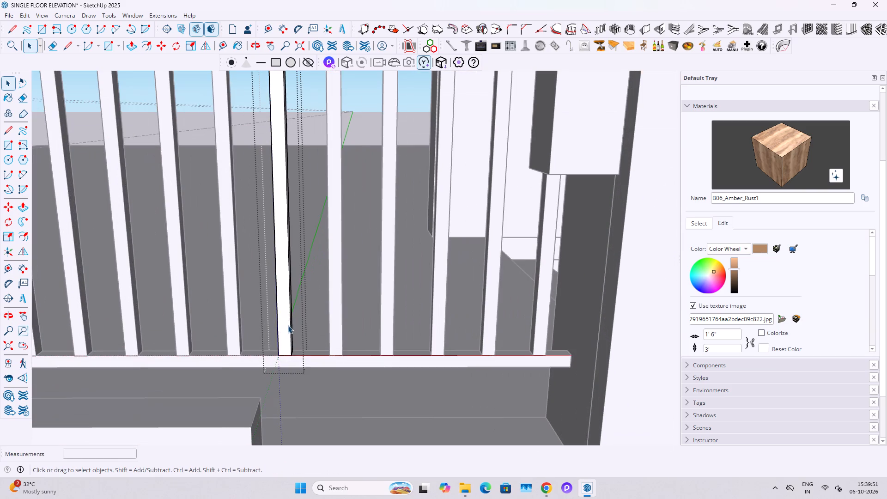
double_click(288, 333)
scroll(287, 349, up, 3)
middle_drag(291, 364, 274, 229)
scroll(280, 297, up, 3)
click(270, 305)
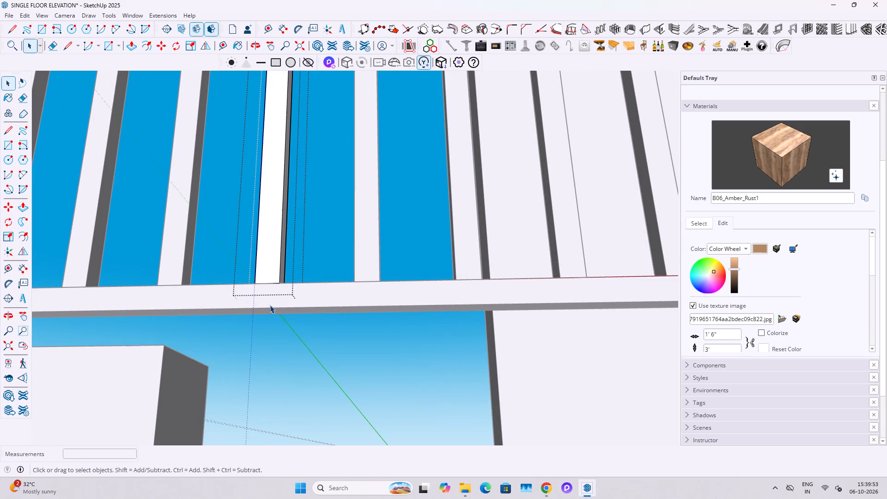
key(p)
click(268, 285)
scroll(260, 374, down, 10)
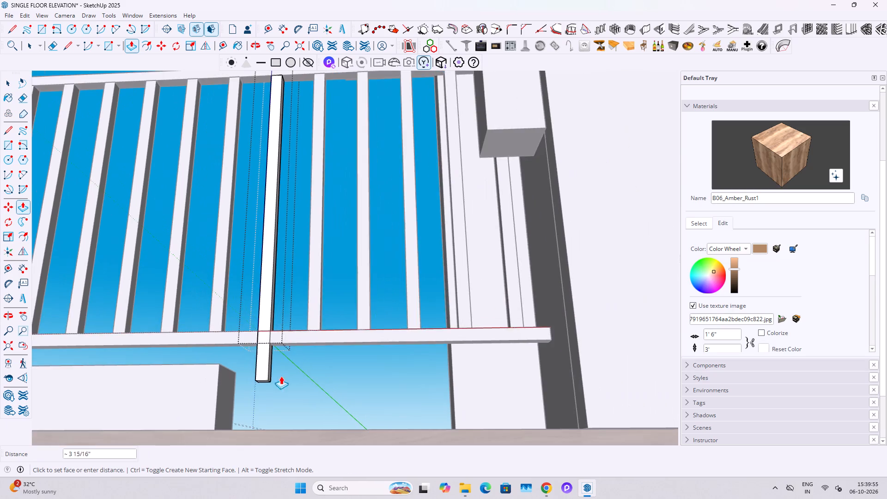
middle_drag(282, 367, 287, 343)
click(295, 397)
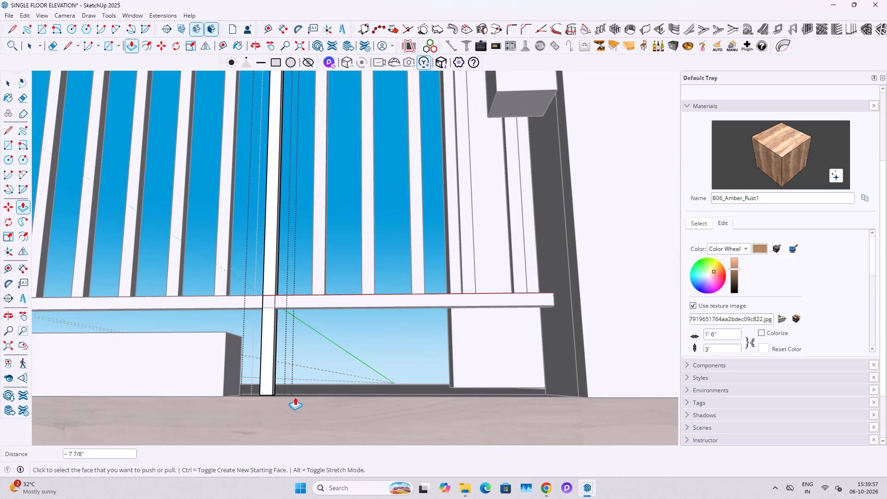
key(space)
key(Escape)
key(Escape)
key(Escape)
scroll(303, 377, down, 16)
key(Escape)
Delete all construction guides from the model.
middle_drag(287, 347, 302, 399)
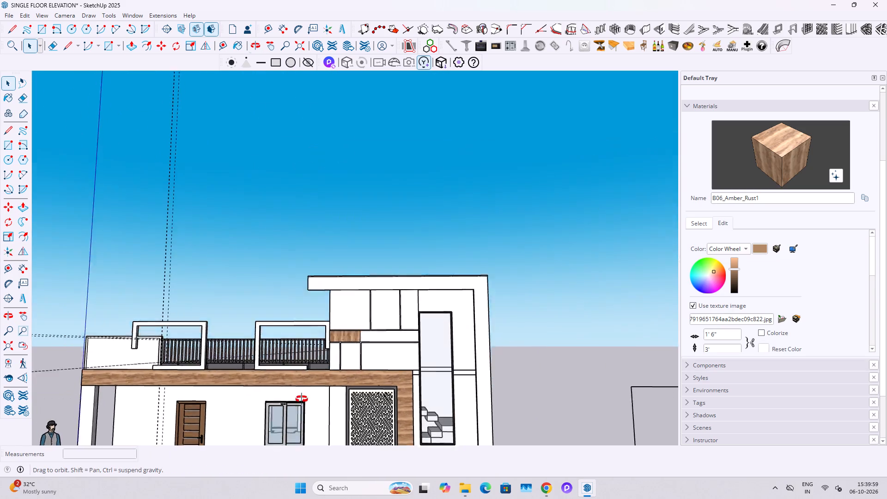
middle_drag(302, 399, 386, 336)
click(27, 14)
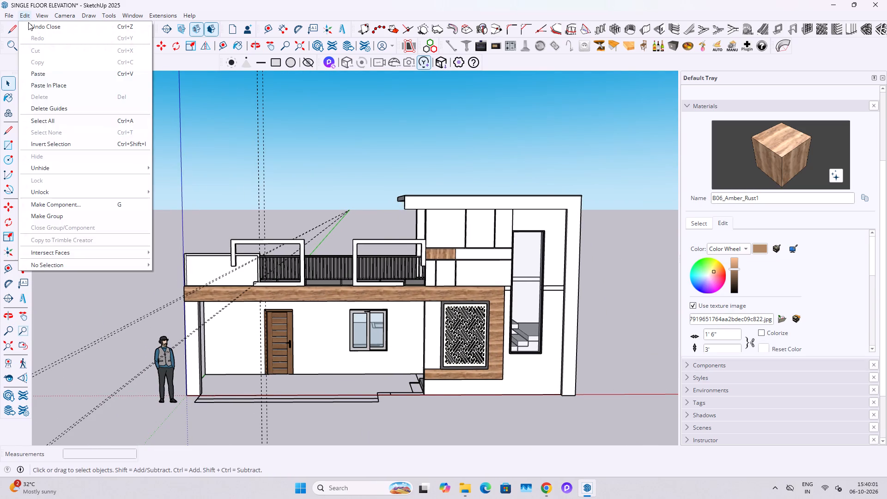
click(67, 108)
Paint the front panel of the solid parapet wall beside the railing with the B06_Amber_Rust1 wood material.
scroll(355, 301, up, 10)
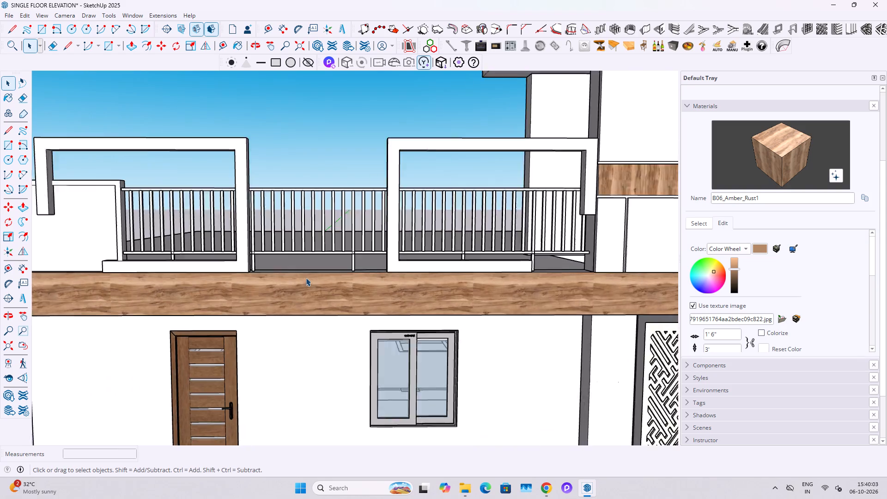
scroll(306, 278, up, 1)
scroll(308, 272, down, 4)
shift+middle_drag(168, 254, 195, 253)
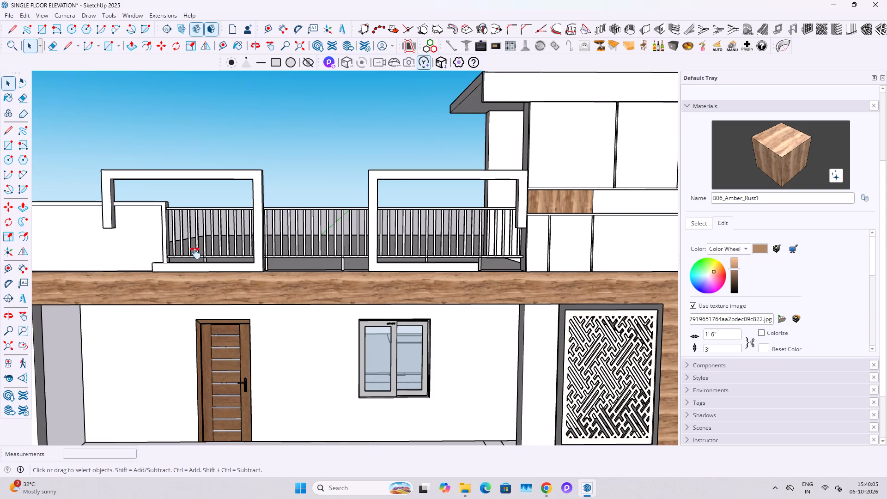
shift+middle_drag(195, 253, 339, 253)
double_click(262, 247)
click(253, 235)
shift+middle_drag(346, 231, 194, 252)
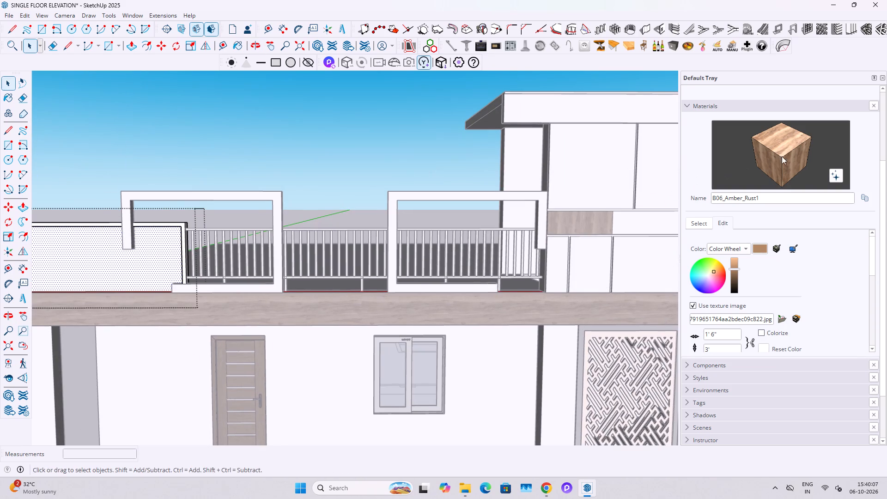
click(782, 156)
click(173, 247)
key(space)
key(Escape)
key(Escape)
key(space)
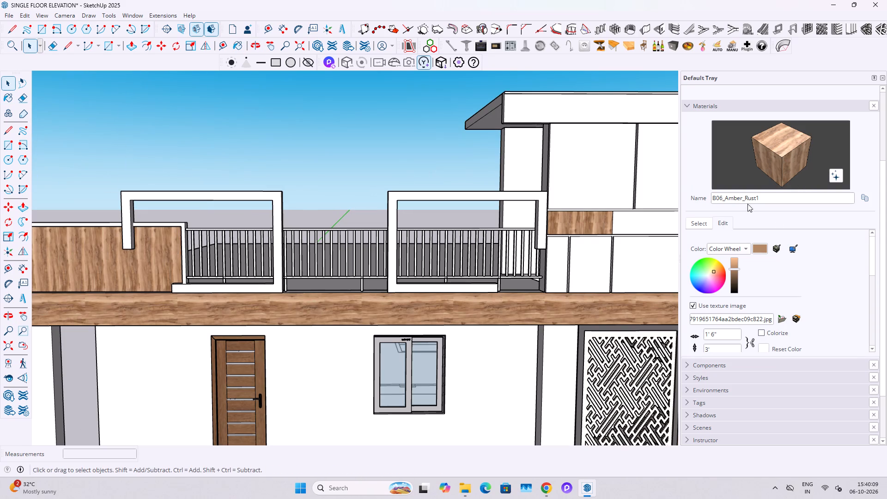
Paint the front border around the parapet's wood panel with M06_Steel_Smoke from the Solid Colors collection.
click(733, 222)
click(723, 220)
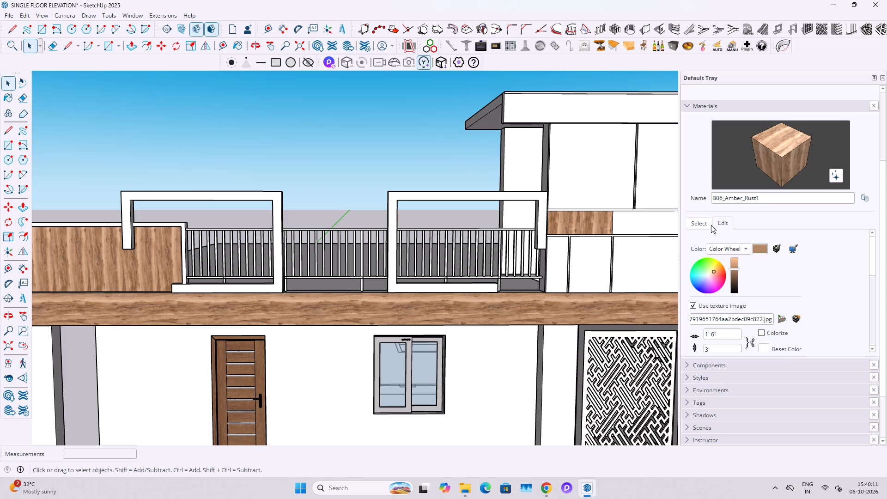
click(704, 225)
click(795, 232)
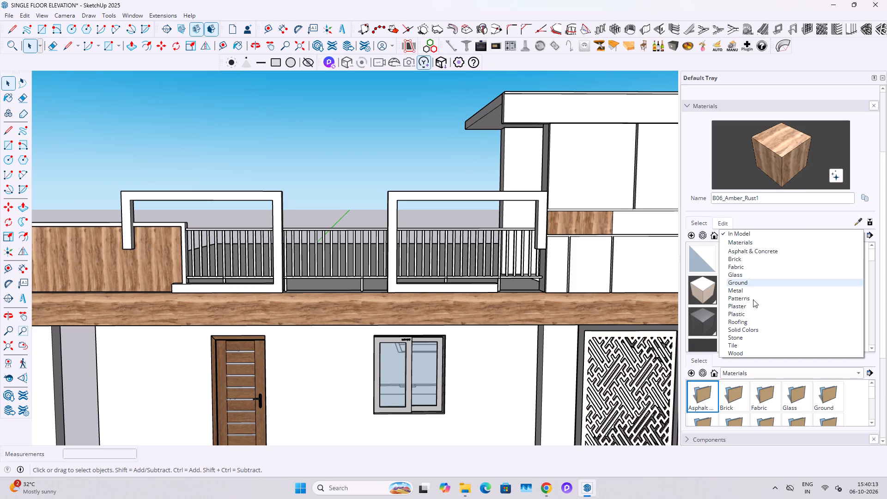
click(748, 328)
scroll(749, 306, down, 1)
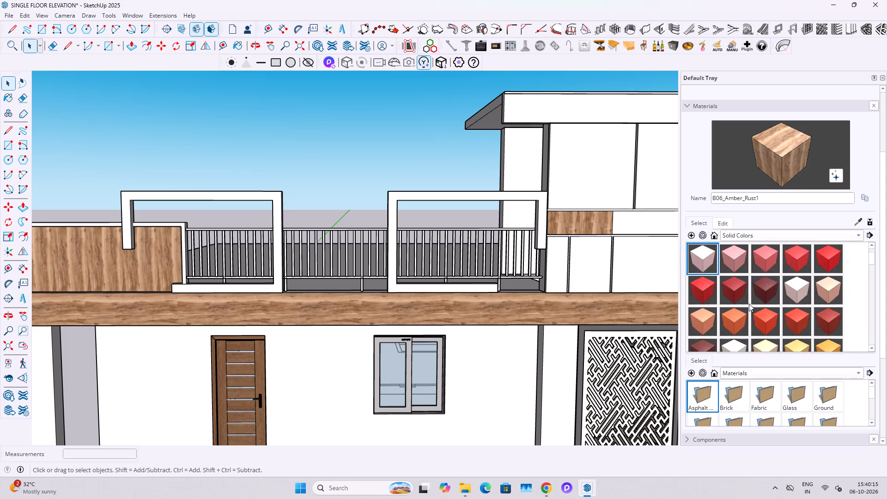
scroll(749, 304, down, 20)
scroll(749, 304, down, 2)
scroll(729, 304, up, 3)
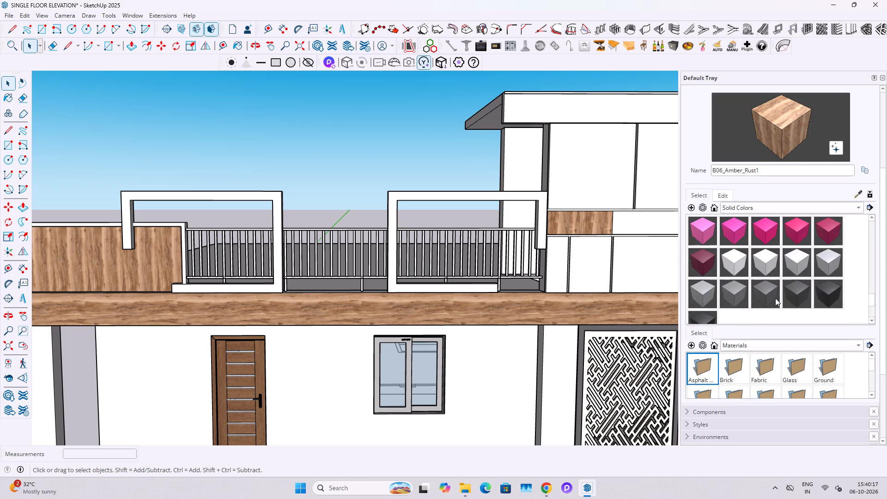
click(774, 298)
scroll(200, 191, up, 5)
key(space)
double_click(180, 234)
scroll(180, 234, up, 5)
click(180, 234)
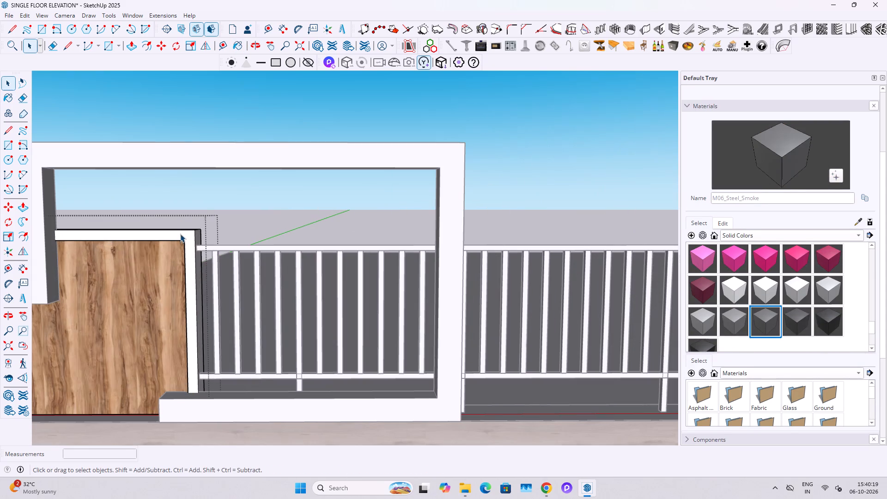
click(174, 235)
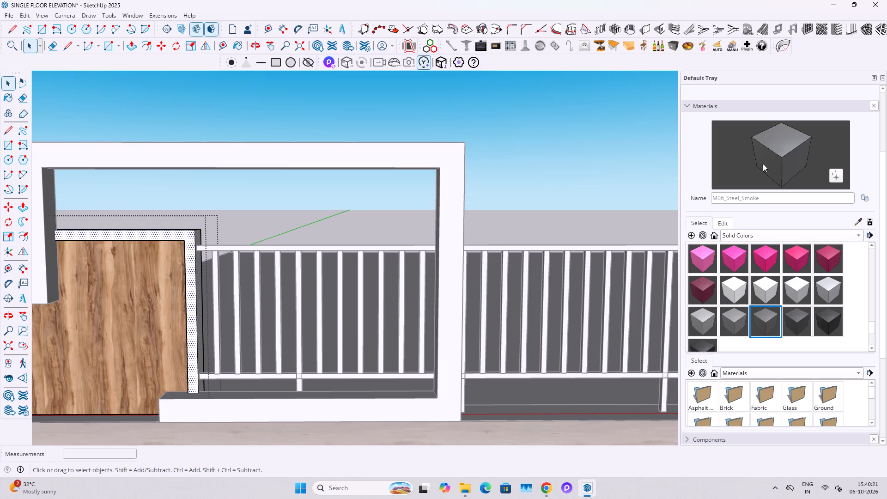
click(767, 160)
click(181, 238)
Apply M06_Steel_Smoke to the parapet border's top face and its end face next to the railing.
middle_drag(191, 236, 213, 297)
scroll(206, 273, up, 2)
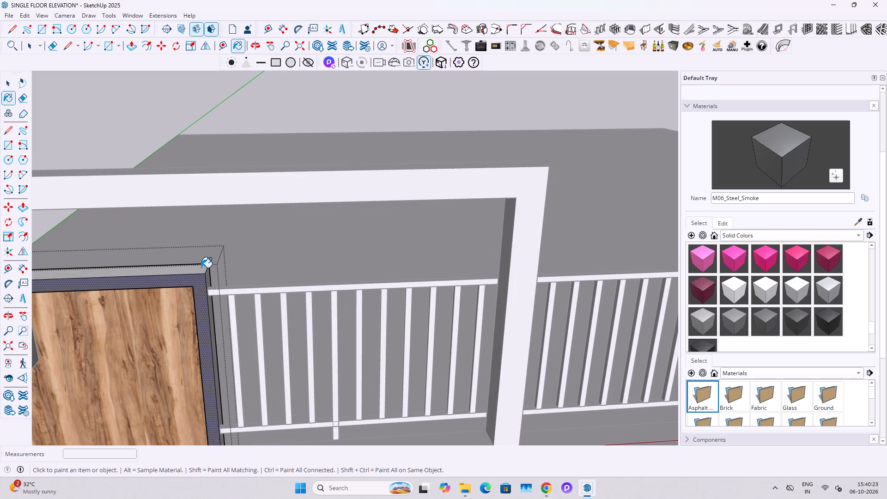
click(201, 268)
click(208, 281)
scroll(210, 278, down, 7)
key(Escape)
key(space)
key(Escape)
scroll(216, 276, down, 10)
key(Escape)
middle_drag(247, 336, 240, 295)
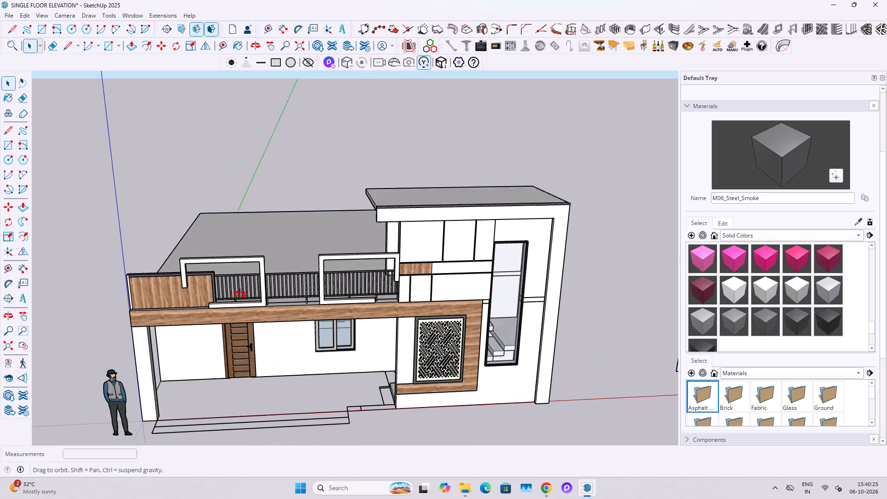
Paint the parapet border's outer vertical front strip and its outer end face with M06_Steel_Smoke.
middle_drag(240, 295, 239, 292)
scroll(242, 289, up, 4)
shift+middle_drag(192, 295, 319, 283)
scroll(166, 266, up, 8)
middle_drag(286, 259, 322, 259)
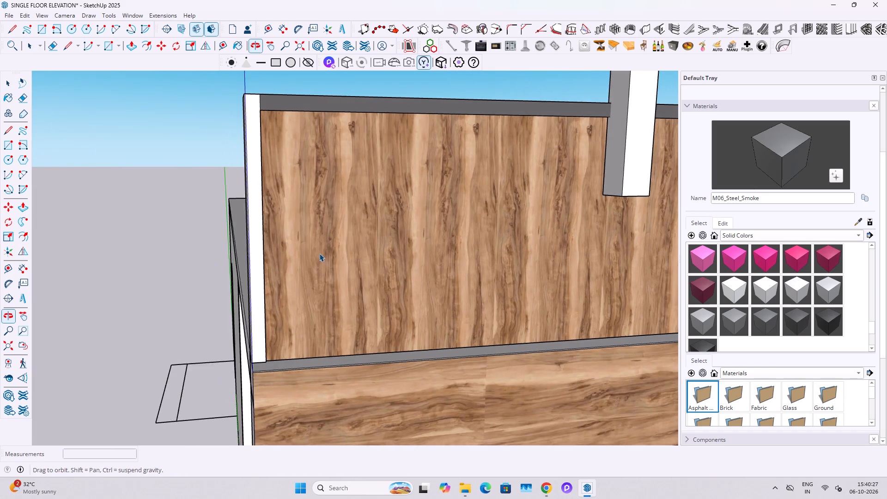
click(318, 250)
drag(318, 250, 316, 246)
click(259, 105)
click(255, 103)
drag(777, 165, 744, 158)
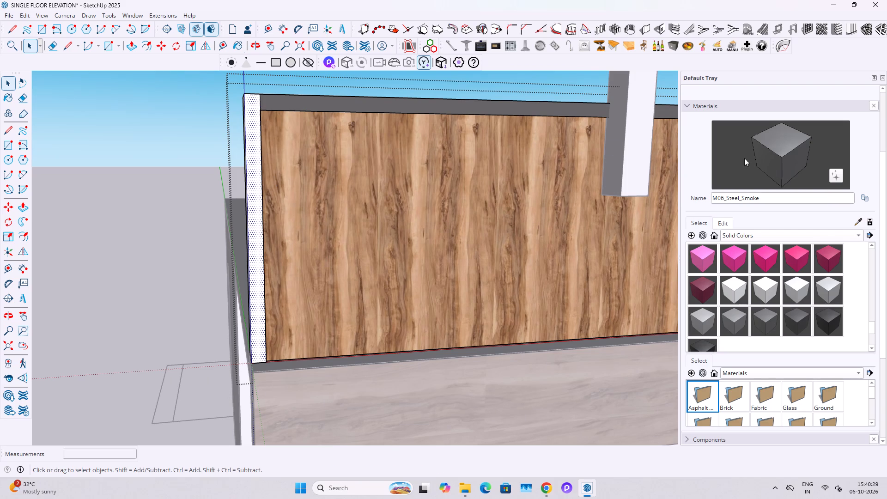
drag(744, 158, 772, 162)
click(259, 104)
scroll(267, 121, up, 1)
middle_drag(293, 134, 373, 154)
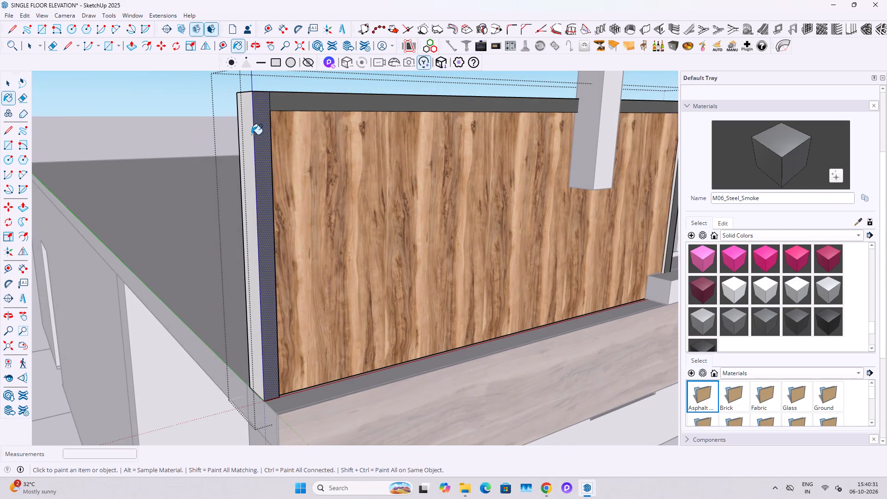
click(250, 132)
scroll(231, 183, down, 10)
key(space)
key(Escape)
key(Escape)
Save the single floor elevation model.
middle_drag(432, 278, 247, 286)
middle_drag(422, 278, 437, 251)
scroll(346, 262, down, 2)
shift+middle_drag(391, 265, 355, 252)
shift+middle_drag(356, 251, 364, 268)
key(ctrl+s)
scroll(293, 296, up, 1)
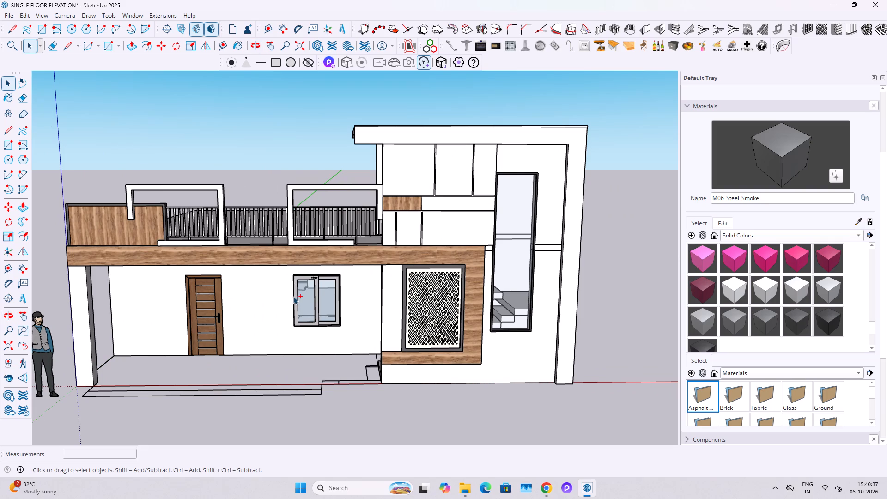
scroll(293, 296, up, 2)
shift+middle_drag(235, 358, 292, 357)
shift+middle_drag(128, 361, 157, 357)
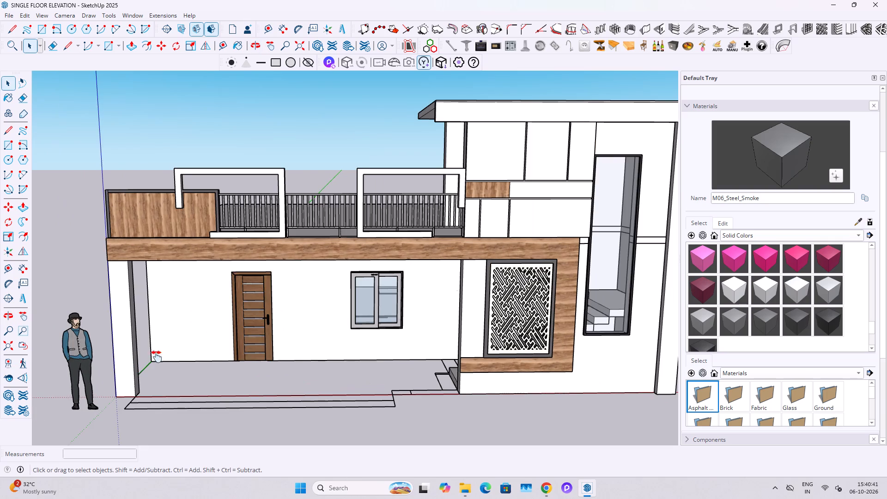
shift+middle_drag(157, 357, 173, 353)
scroll(156, 373, up, 7)
scroll(183, 369, down, 7)
key(ctrl+s)
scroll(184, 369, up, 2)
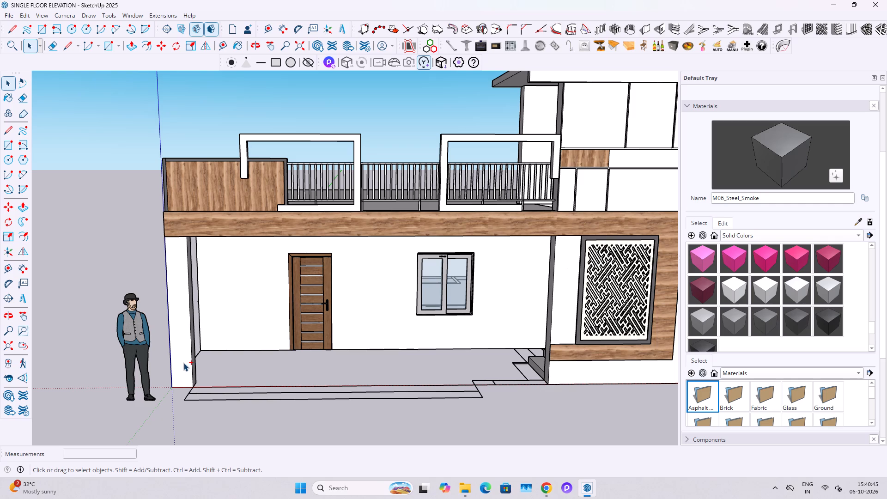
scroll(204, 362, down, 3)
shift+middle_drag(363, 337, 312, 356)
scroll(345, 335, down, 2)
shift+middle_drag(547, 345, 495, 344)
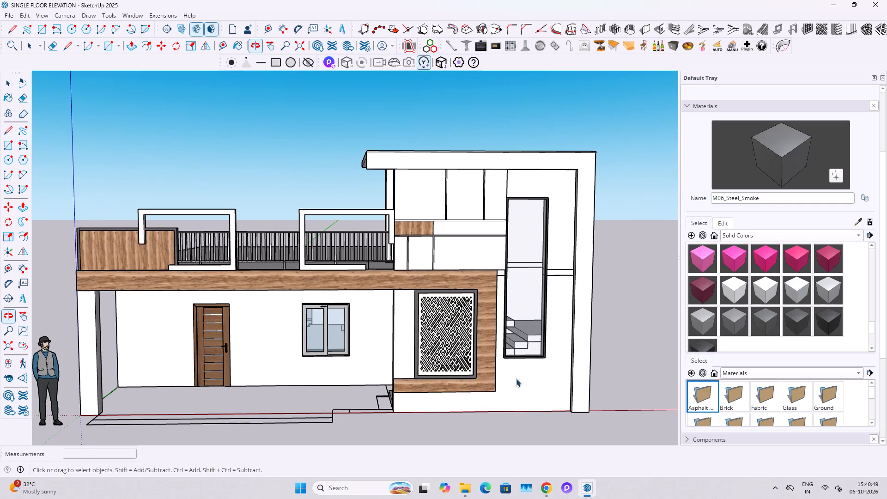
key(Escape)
Open the SketchUp model final 3d 183 sqy from the 183 SQY VILLA project folder.
click(471, 488)
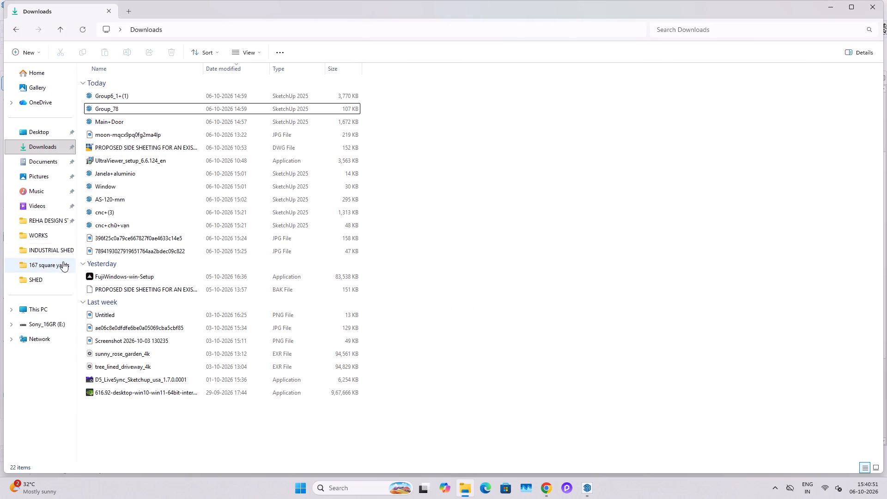
click(46, 220)
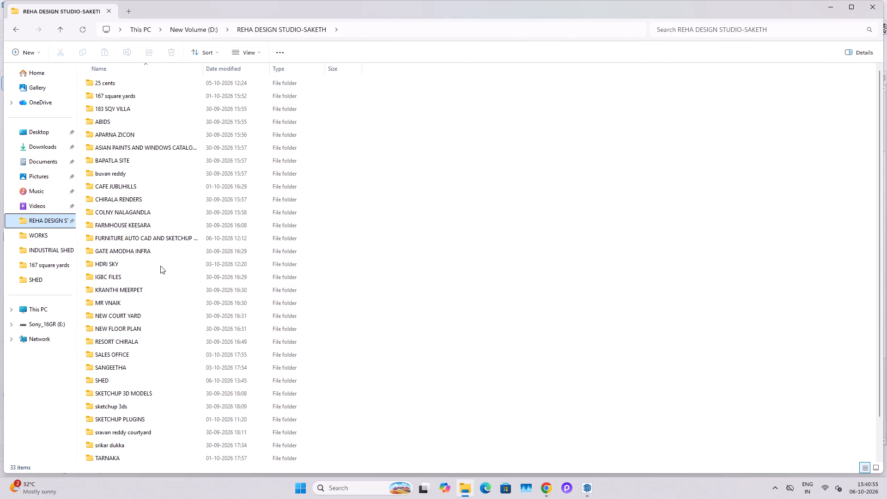
click(122, 108)
double_click(122, 108)
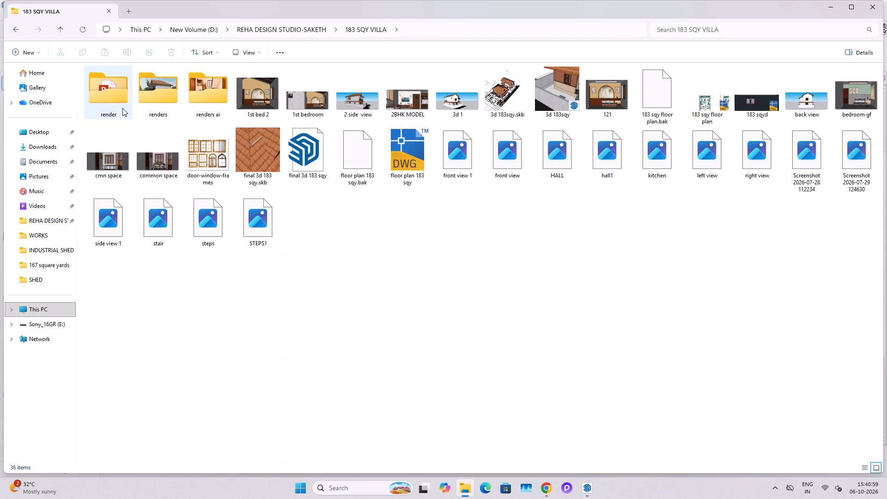
click(122, 108)
click(302, 160)
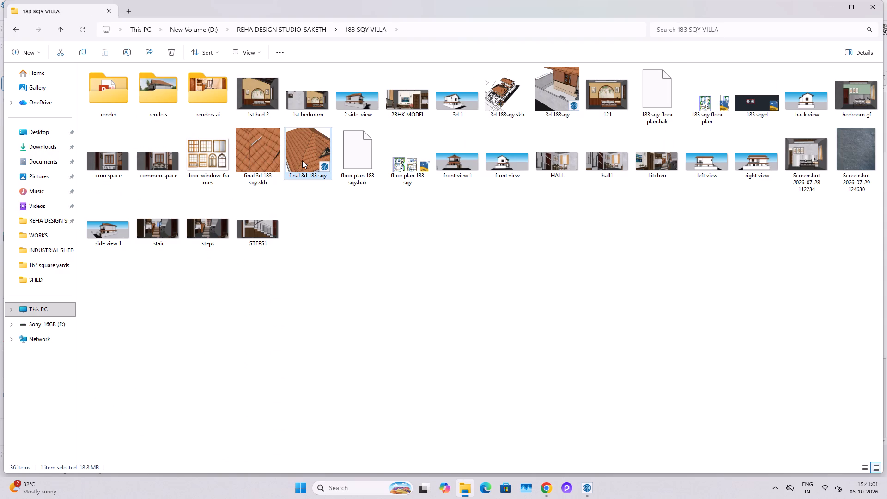
right_click(302, 160)
click(327, 195)
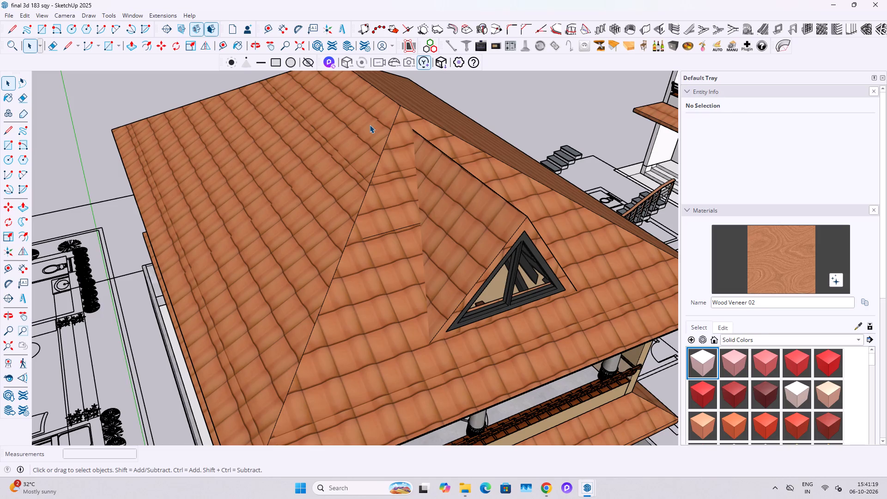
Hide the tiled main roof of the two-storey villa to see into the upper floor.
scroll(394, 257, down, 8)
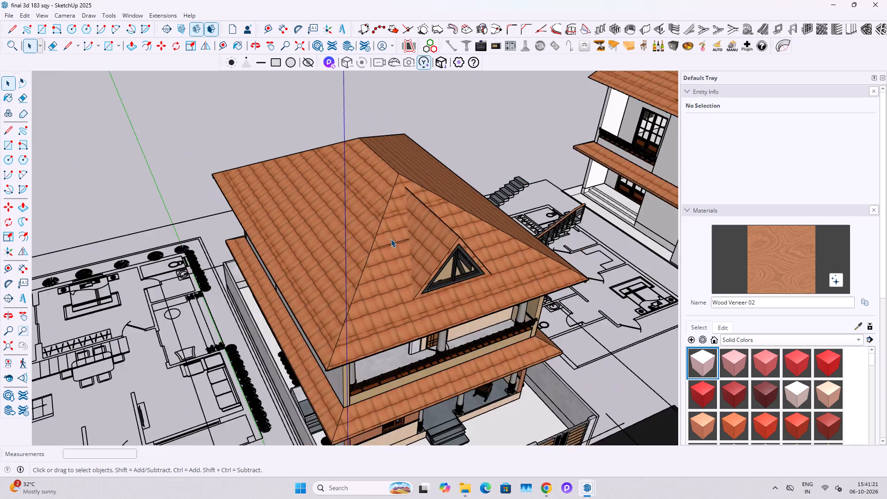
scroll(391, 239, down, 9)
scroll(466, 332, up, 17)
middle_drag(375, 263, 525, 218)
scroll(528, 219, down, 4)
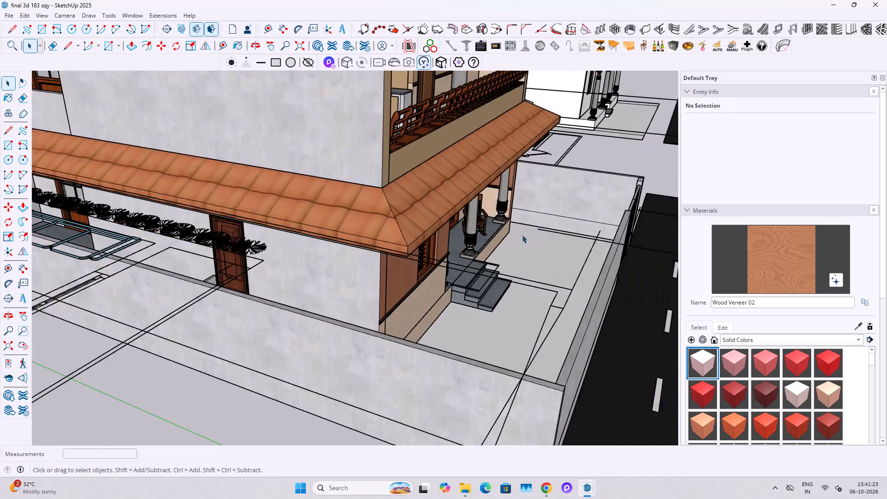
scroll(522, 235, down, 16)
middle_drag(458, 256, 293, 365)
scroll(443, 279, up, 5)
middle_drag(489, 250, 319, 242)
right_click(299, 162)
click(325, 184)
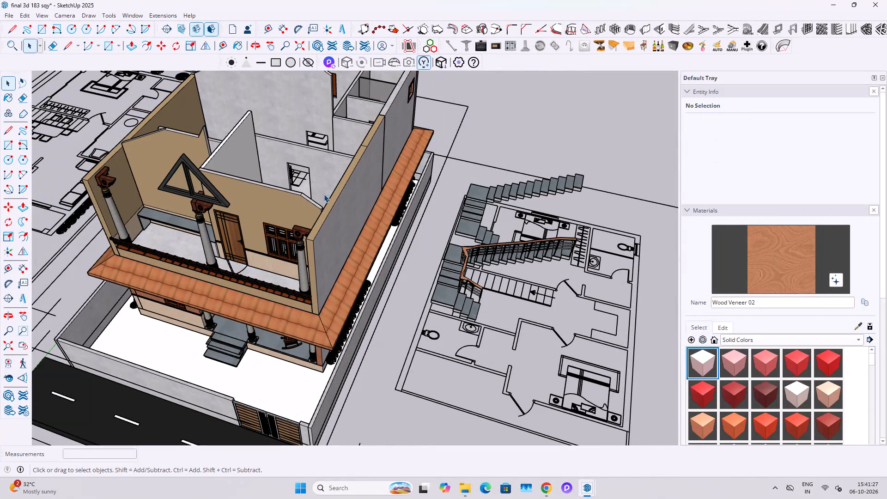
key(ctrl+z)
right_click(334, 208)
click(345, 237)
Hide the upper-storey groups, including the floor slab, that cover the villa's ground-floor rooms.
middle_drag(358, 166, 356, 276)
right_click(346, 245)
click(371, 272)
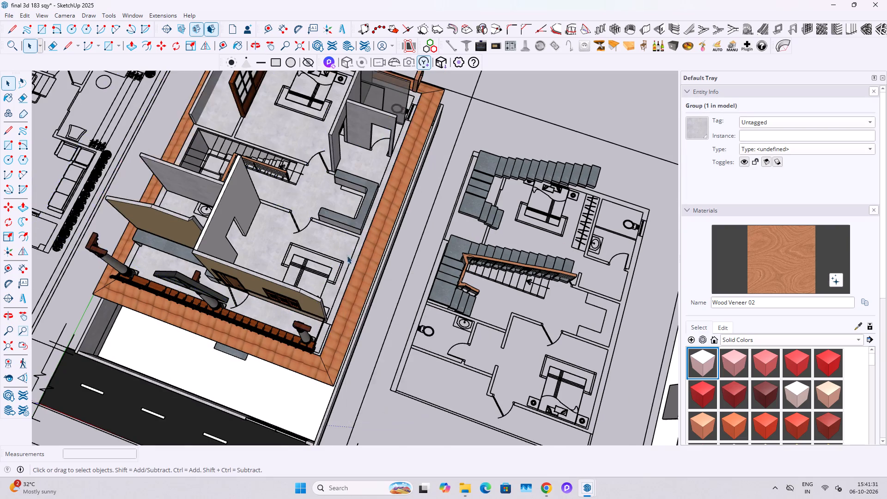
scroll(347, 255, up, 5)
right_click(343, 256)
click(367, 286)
Examine the villa's ground-floor rooms, staircase, doors and windows from several angles.
middle_drag(278, 227, 459, 376)
shift+scroll(406, 305, up, 1)
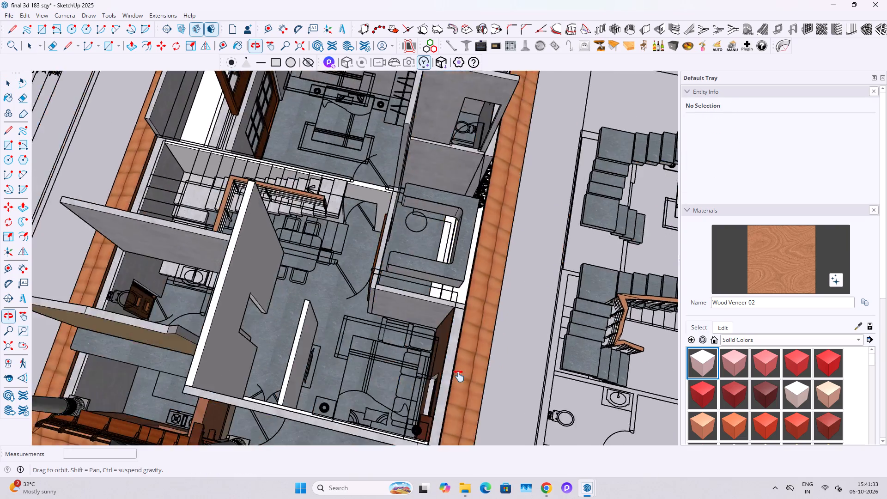
middle_drag(459, 376, 476, 395)
scroll(357, 190, up, 5)
middle_drag(454, 219, 226, 184)
scroll(255, 192, down, 4)
middle_drag(521, 246, 307, 227)
scroll(308, 220, down, 8)
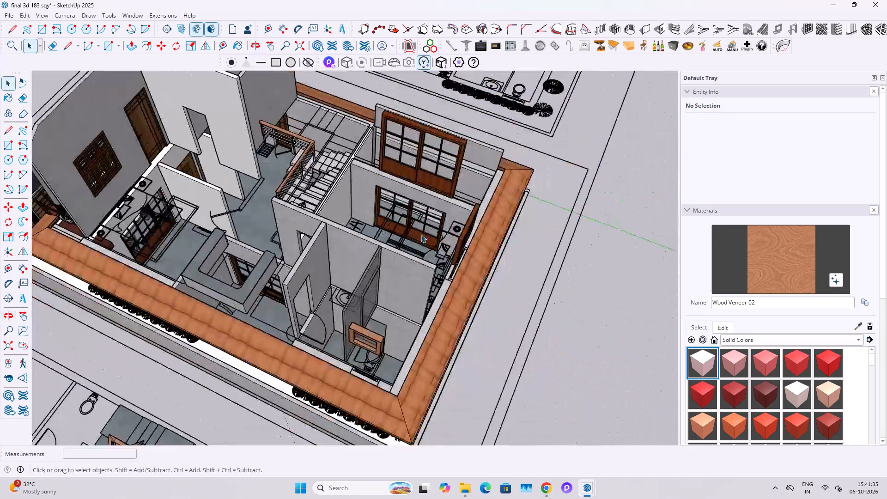
scroll(421, 234, down, 4)
middle_drag(462, 277, 146, 228)
shift+middle_drag(194, 226, 563, 300)
scroll(327, 206, up, 3)
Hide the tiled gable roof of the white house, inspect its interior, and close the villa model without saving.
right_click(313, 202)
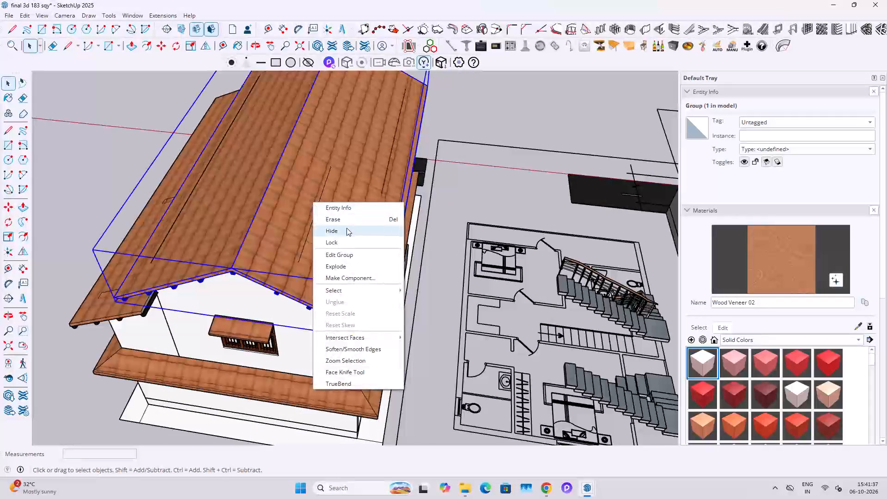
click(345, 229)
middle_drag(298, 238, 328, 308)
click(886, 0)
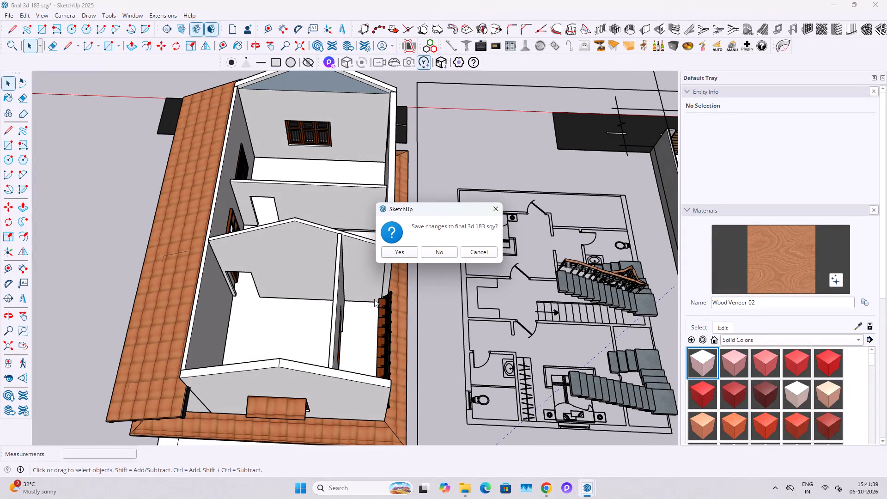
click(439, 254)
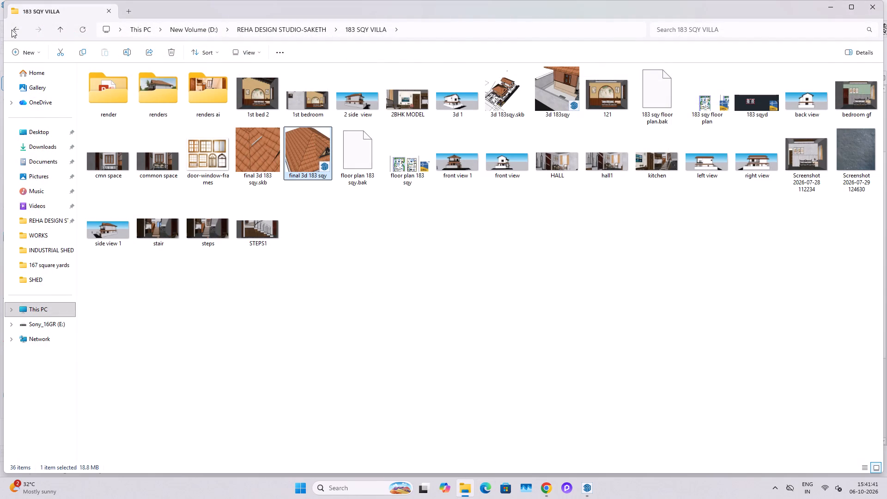
Open the SketchUp model villa 364 3d final from the VILLA 364 project folder.
click(12, 33)
scroll(199, 318, down, 13)
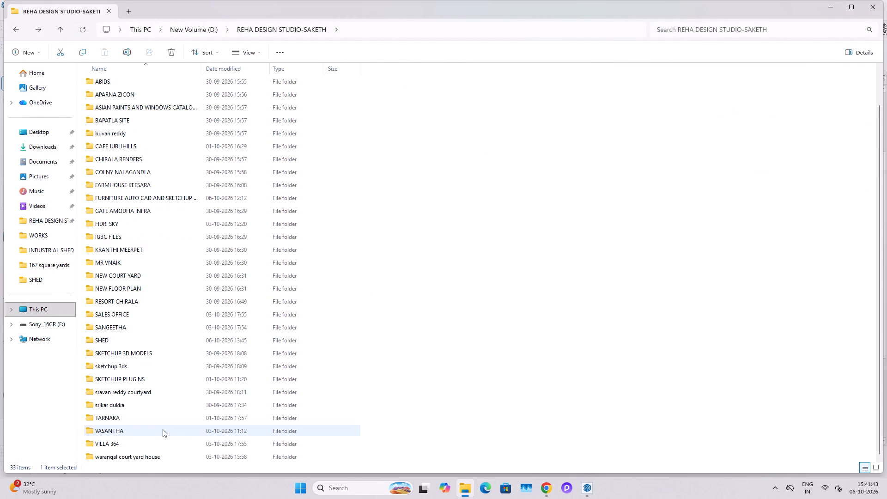
double_click(162, 445)
scroll(189, 266, down, 7)
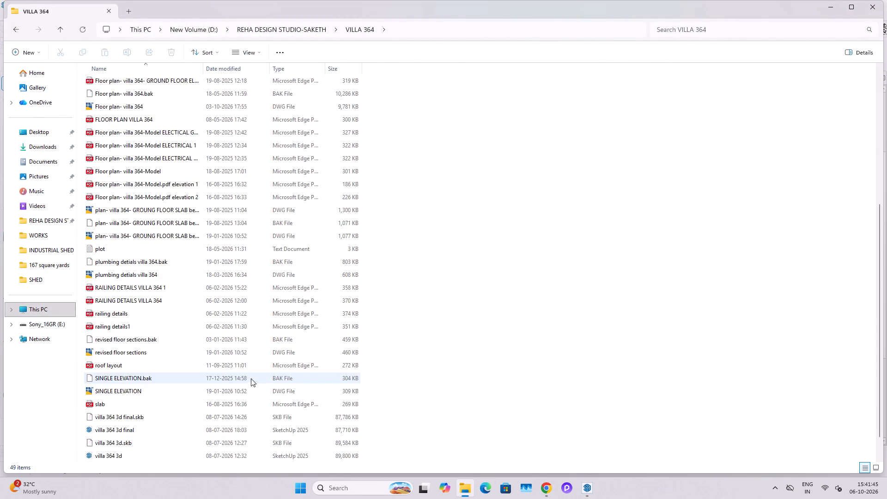
scroll(251, 378, down, 4)
click(133, 403)
right_click(133, 403)
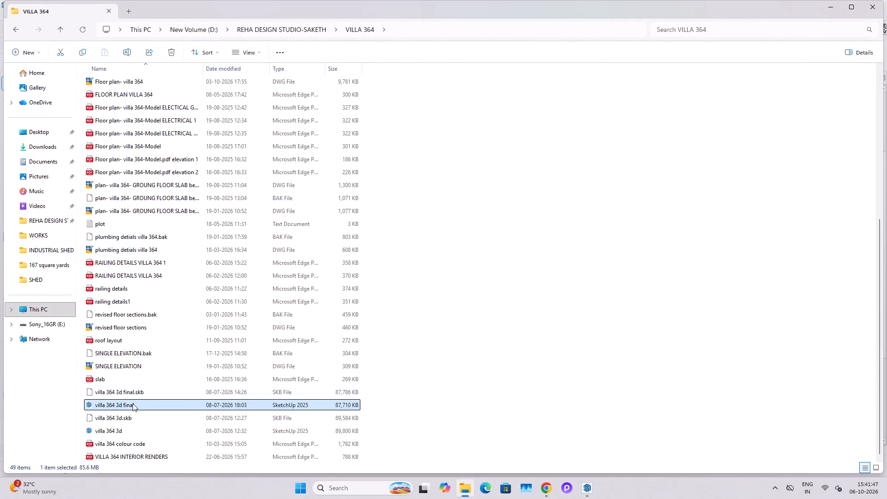
click(159, 241)
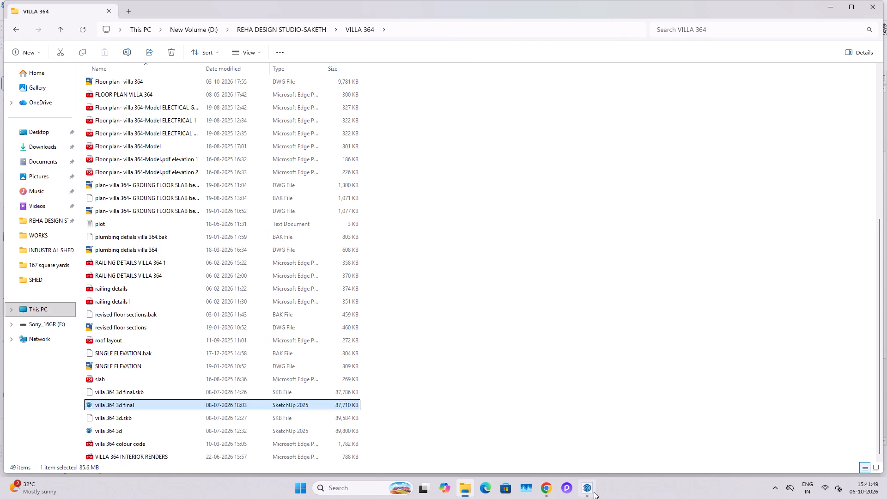
Return to the single floor elevation model and check it against the Pinterest house elevation reference in Chrome.
click(587, 498)
scroll(571, 359, up, 4)
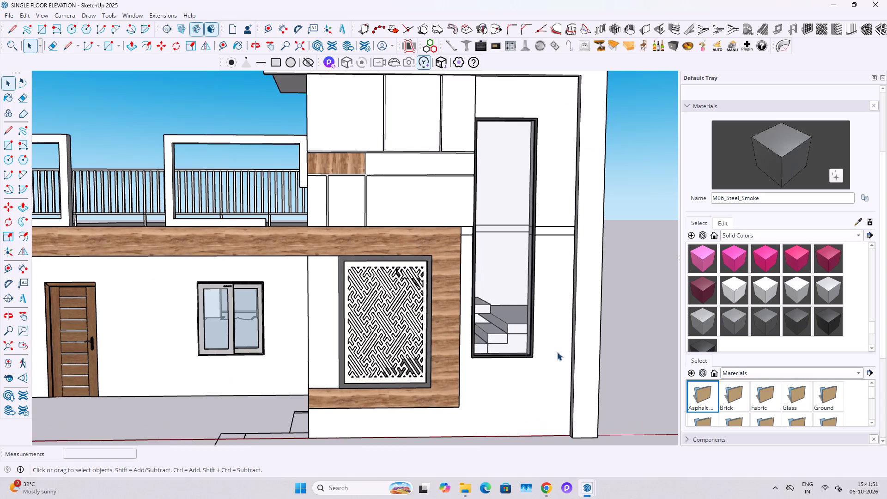
scroll(557, 352, down, 3)
click(540, 487)
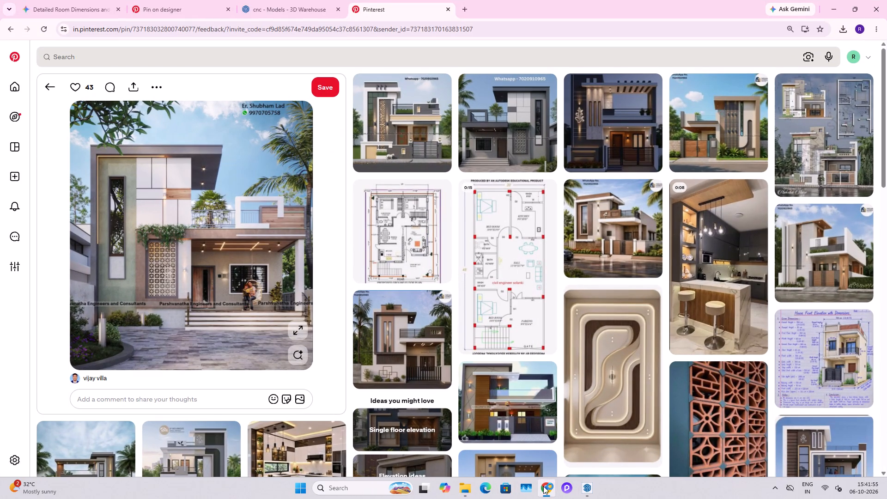
click(833, 4)
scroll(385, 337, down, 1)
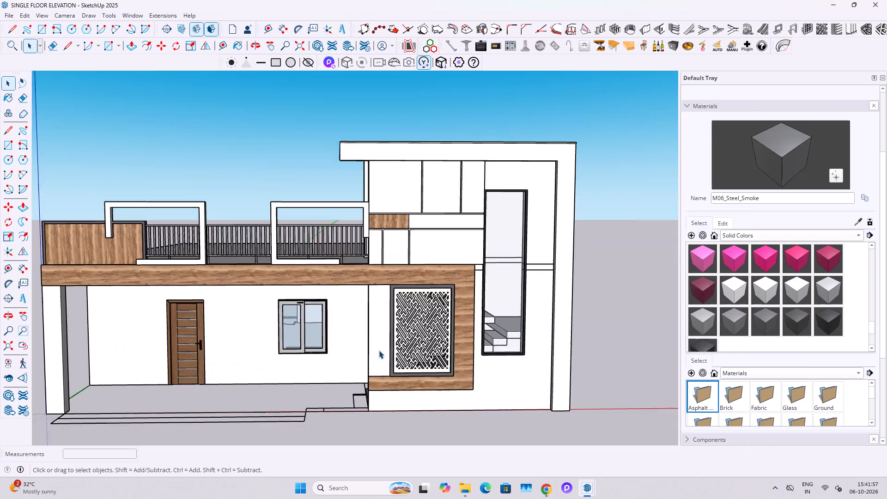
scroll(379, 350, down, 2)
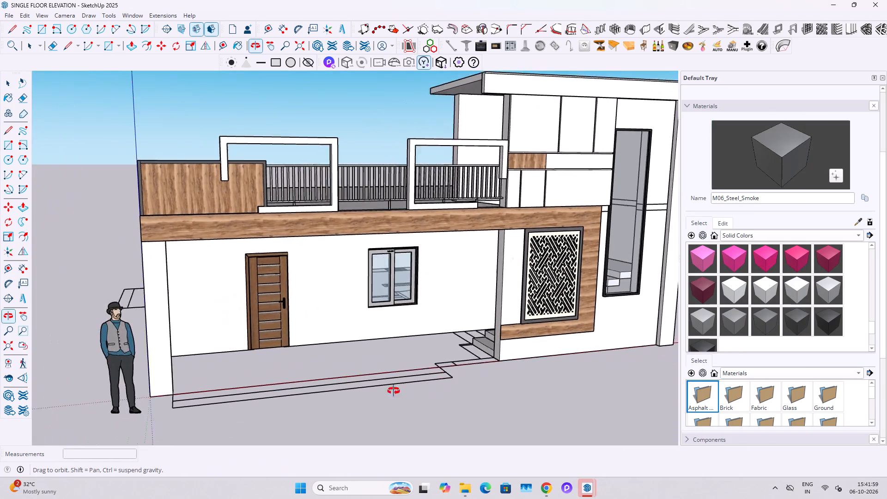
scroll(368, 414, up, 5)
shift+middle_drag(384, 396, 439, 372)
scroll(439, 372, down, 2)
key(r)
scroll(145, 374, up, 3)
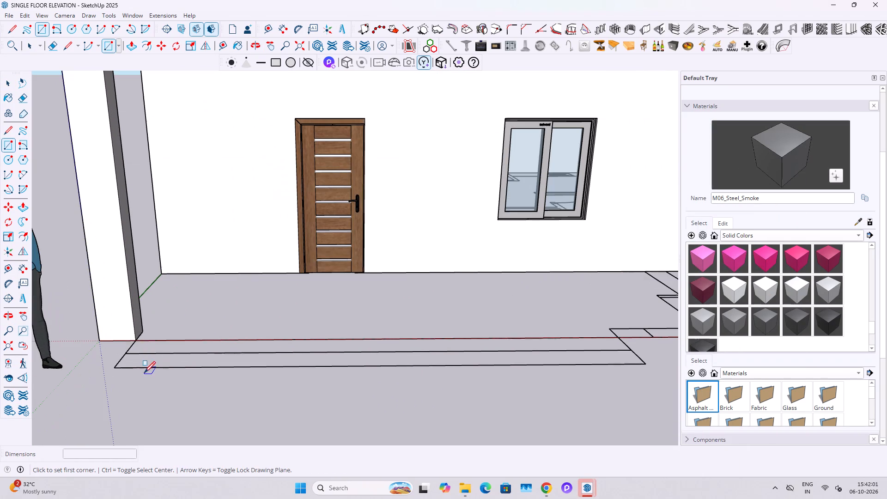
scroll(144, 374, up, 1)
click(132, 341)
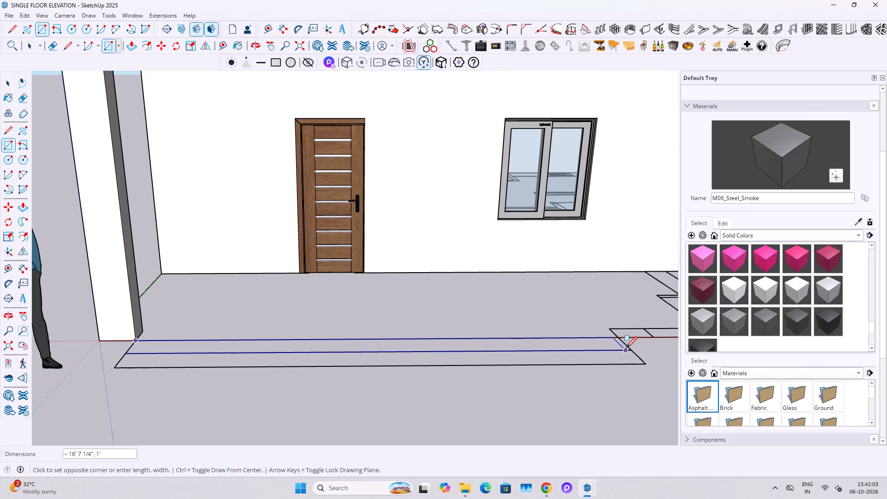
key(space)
Draw a rectangle over the building's full footprint on its underside and extrude it 1'6" downward as the base.
middle_drag(322, 325, 471, 261)
middle_drag(287, 283, 401, 215)
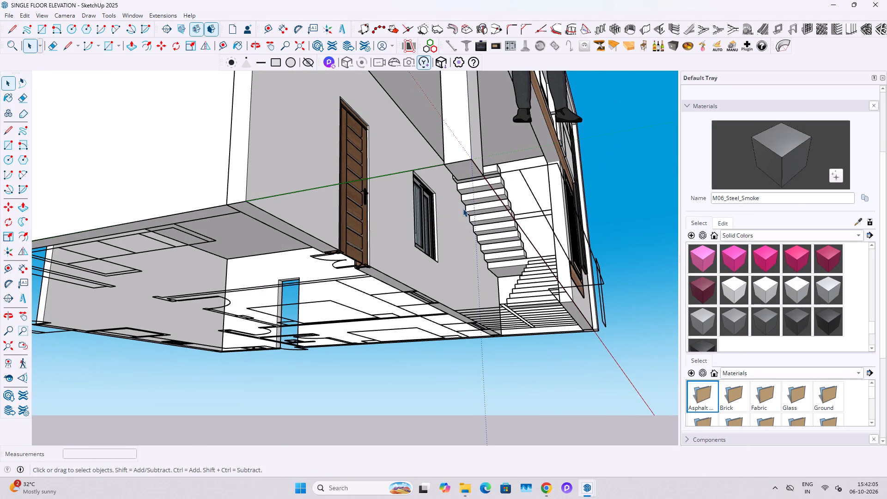
key(r)
click(468, 161)
scroll(344, 326, down, 4)
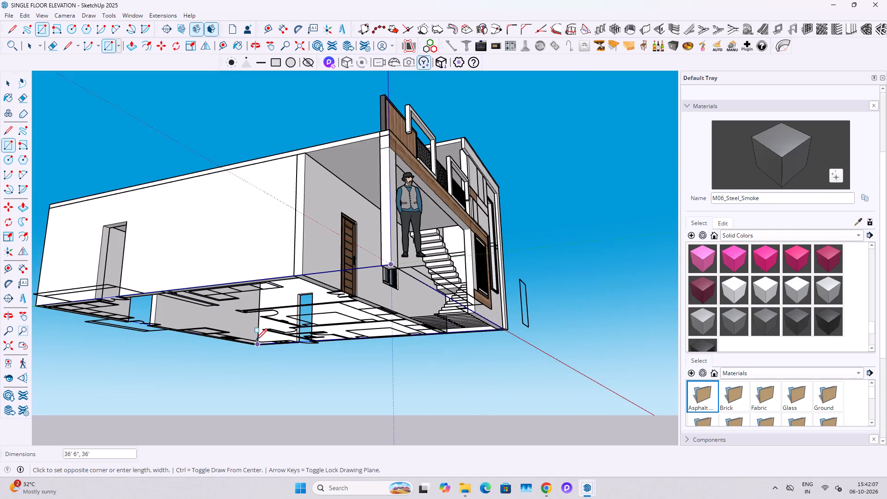
middle_drag(256, 341, 644, 245)
scroll(348, 374, up, 7)
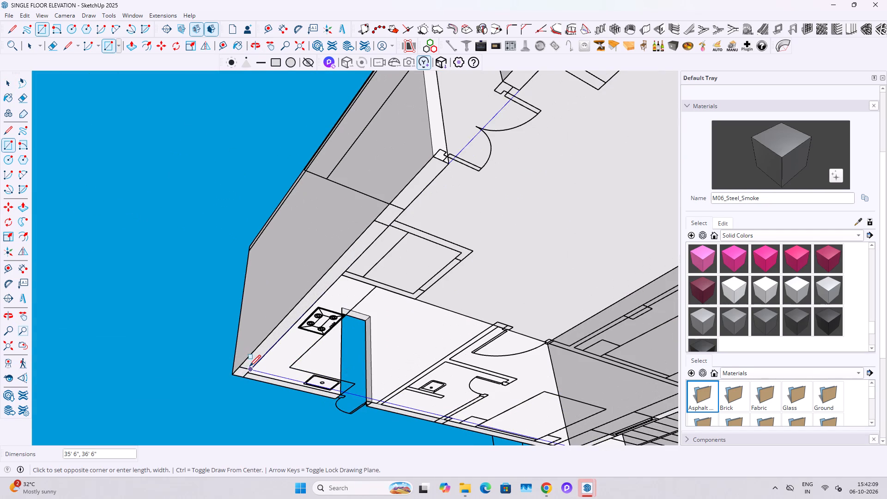
click(234, 373)
key(space)
click(348, 347)
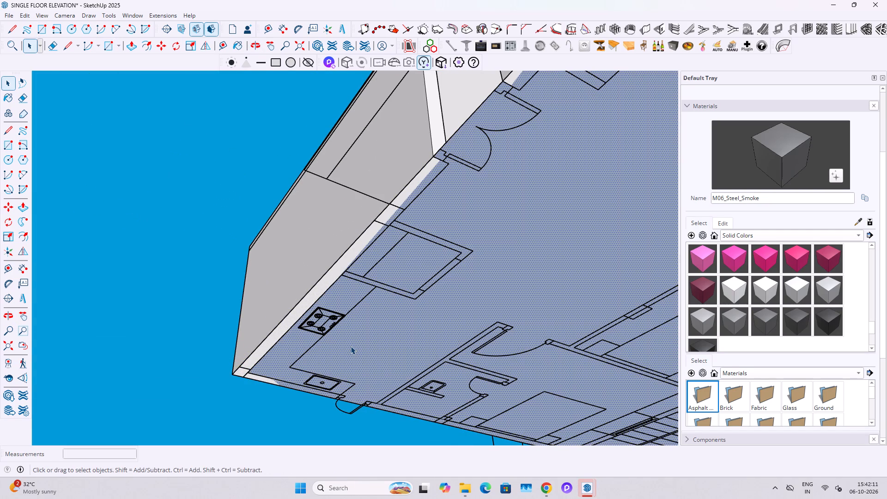
key(p)
click(352, 345)
scroll(350, 352, down, 2)
text(1'6")
key(Return)
key(space)
Select all of the extruded base beneath the porch and make it a group.
middle_drag(400, 316, 307, 432)
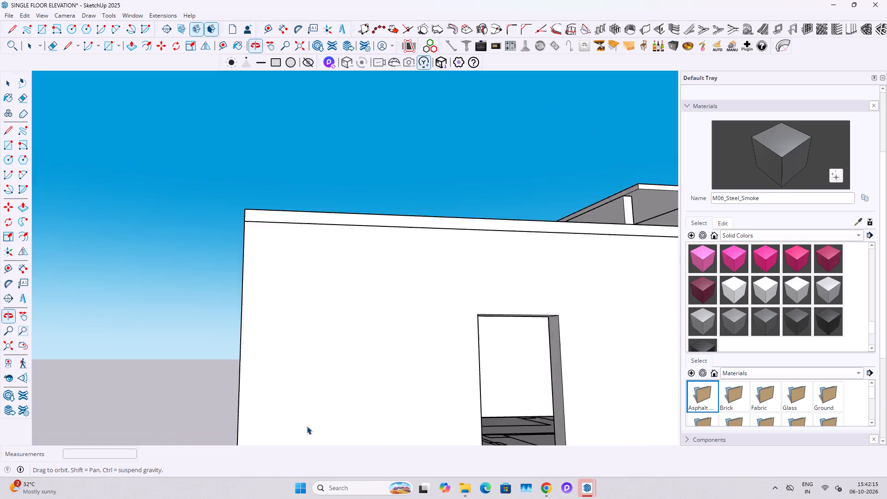
scroll(286, 396, down, 9)
middle_drag(446, 399, 249, 437)
shift+middle_drag(403, 415, 369, 290)
middle_drag(493, 401, 320, 401)
scroll(318, 402, up, 4)
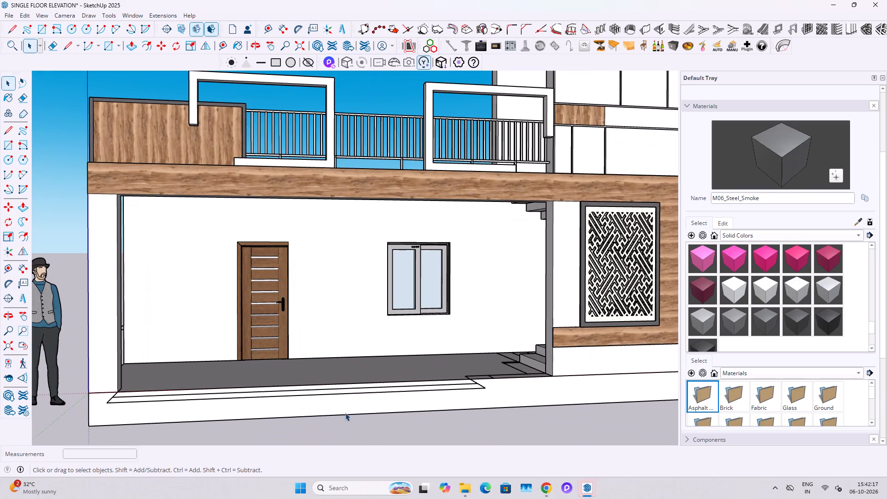
double_click(359, 414)
double_click(361, 409)
right_click(361, 409)
click(377, 336)
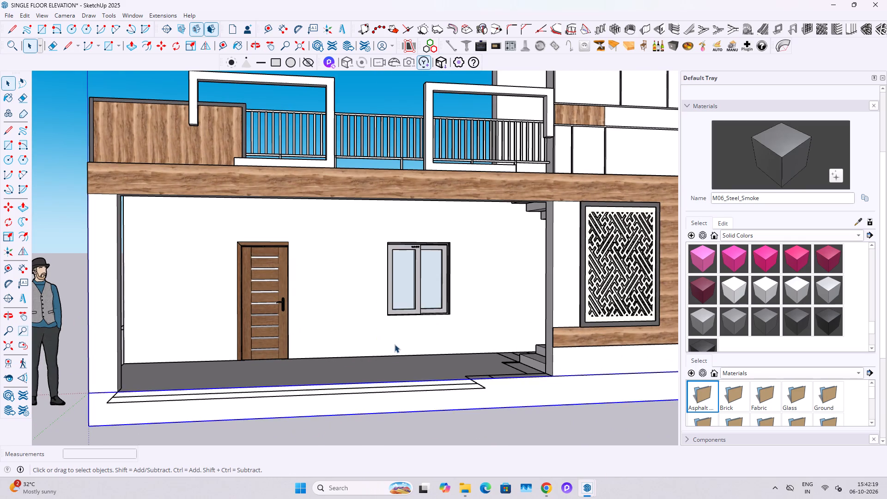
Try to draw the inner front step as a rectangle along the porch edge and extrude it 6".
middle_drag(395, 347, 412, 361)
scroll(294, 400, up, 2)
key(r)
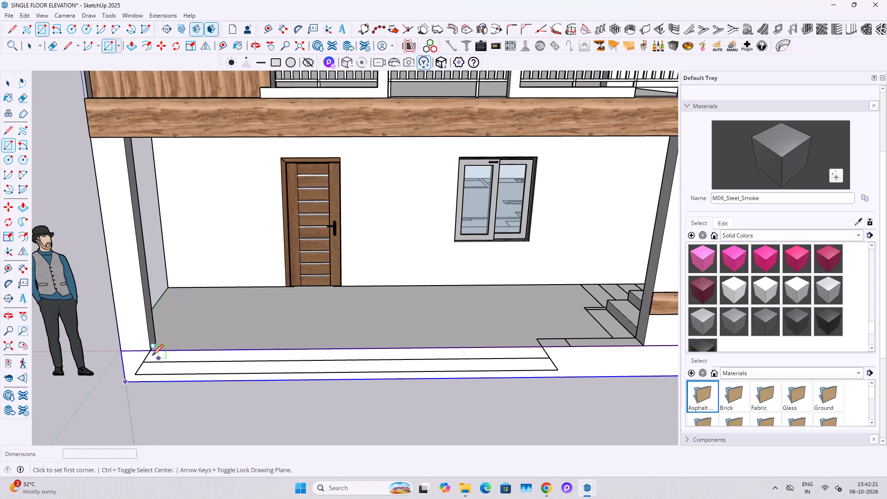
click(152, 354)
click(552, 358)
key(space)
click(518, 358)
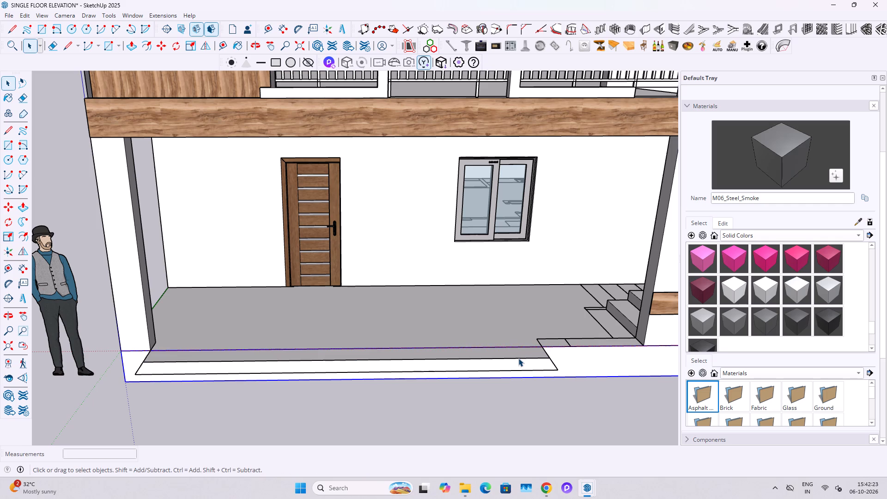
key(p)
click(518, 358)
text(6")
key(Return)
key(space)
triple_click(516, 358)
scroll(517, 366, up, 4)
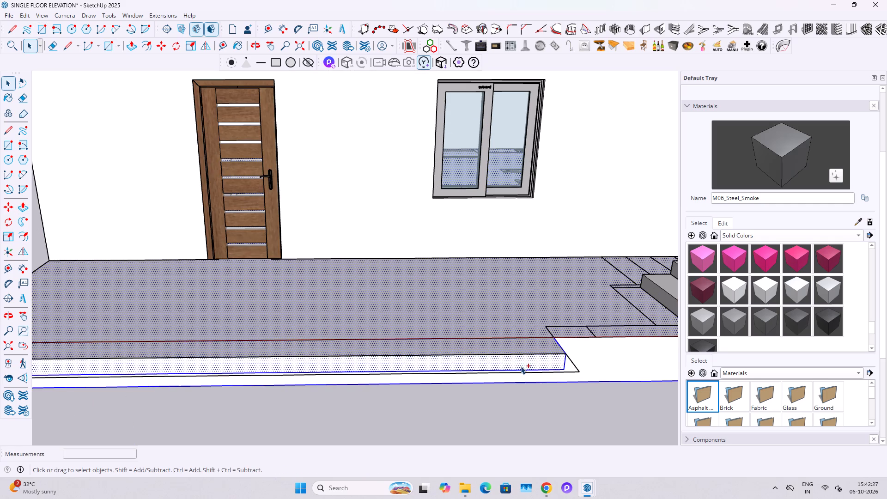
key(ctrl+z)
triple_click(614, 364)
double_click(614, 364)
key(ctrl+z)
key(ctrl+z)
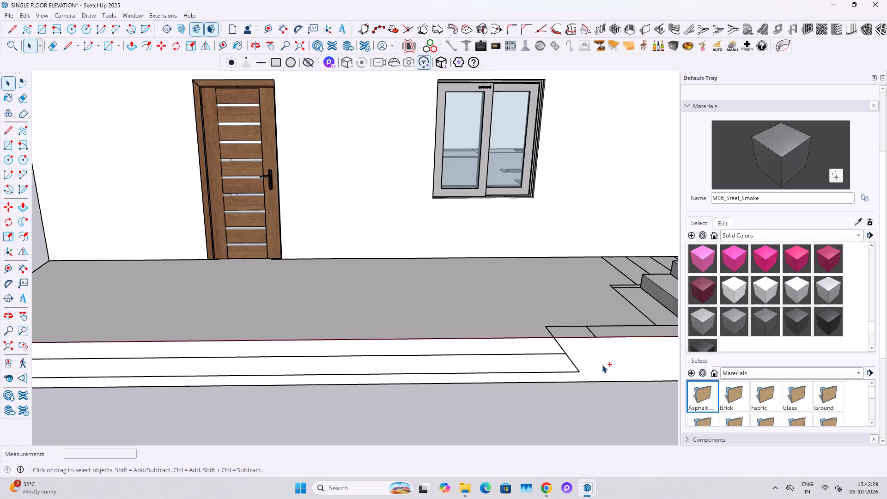
Explode the base group, then regroup all of the base's connected faces and edges.
triple_click(594, 357)
click(594, 357)
key(Escape)
key(Escape)
middle_drag(527, 358, 519, 397)
click(512, 355)
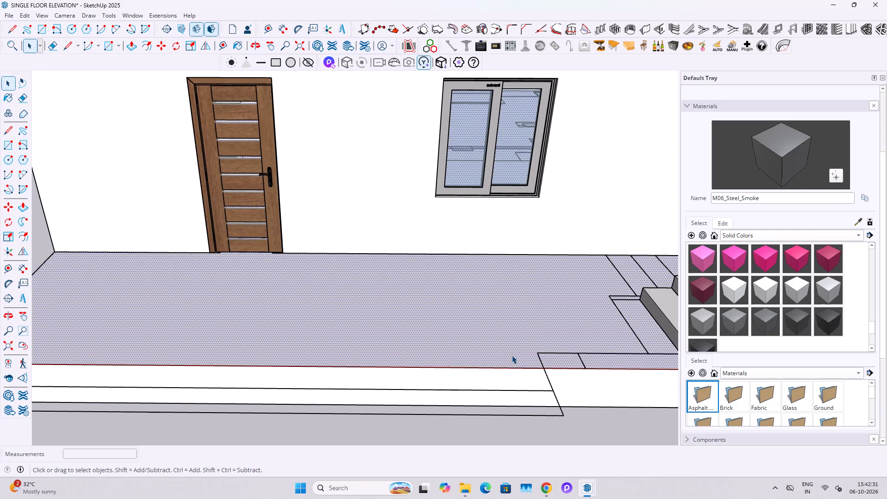
click(522, 339)
click(577, 380)
right_click(577, 381)
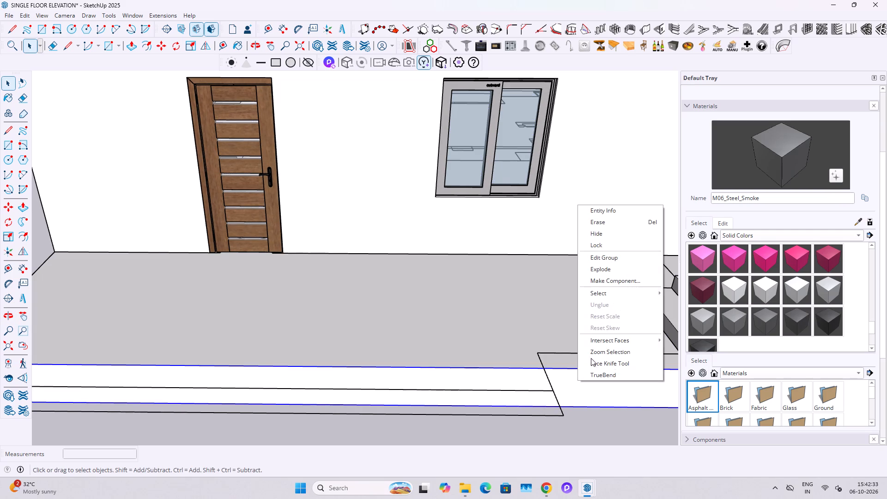
click(588, 273)
triple_click(451, 351)
click(451, 351)
right_click(451, 351)
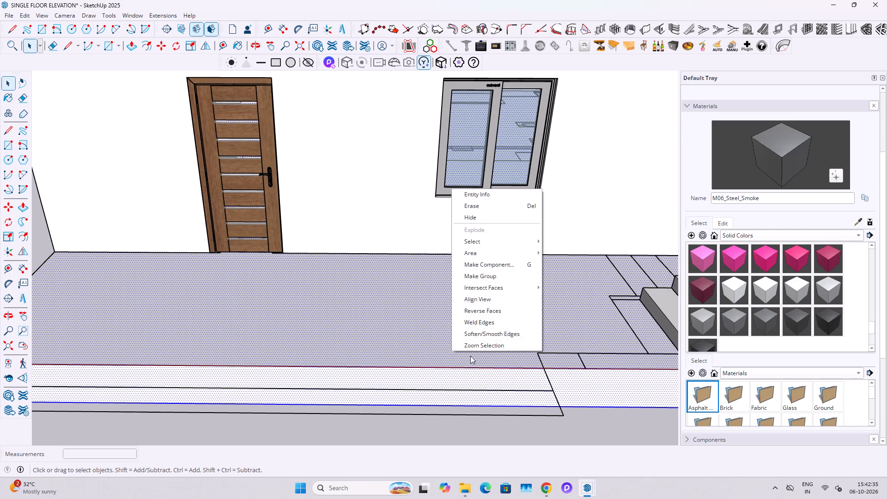
click(491, 278)
Draw a rectangle over the inner step strip along the porch's front edge and extrude it 6" downward.
middle_drag(504, 365, 489, 391)
scroll(494, 392, down, 3)
key(r)
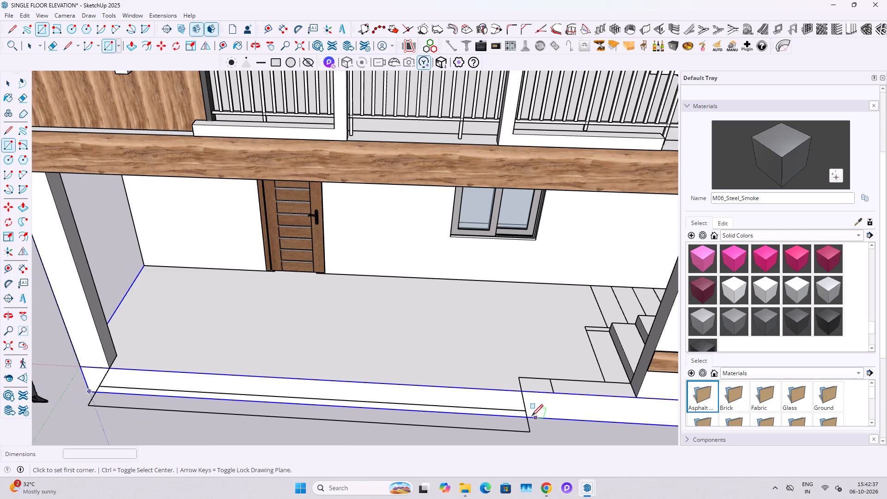
click(520, 389)
click(101, 386)
key(space)
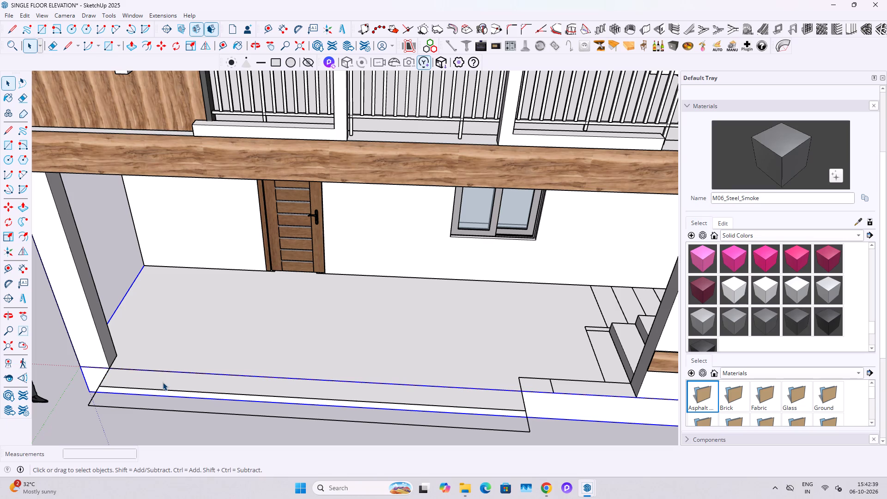
click(163, 382)
key(o)
click(163, 382)
key(space)
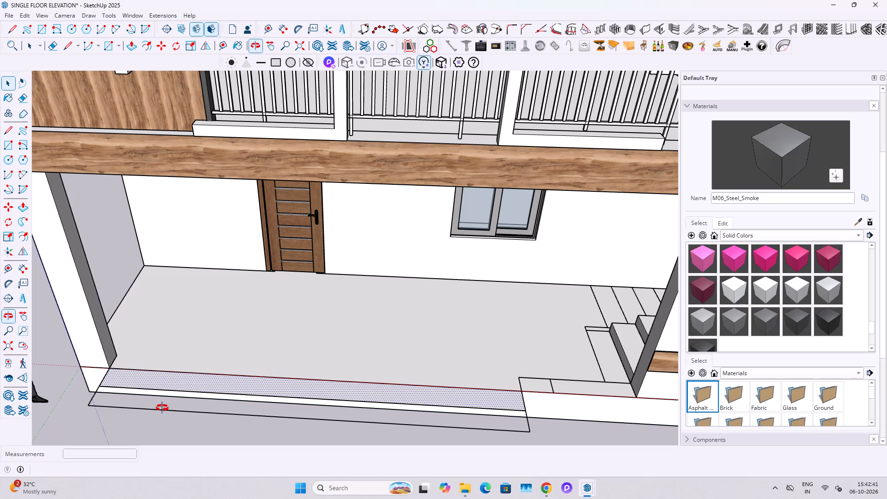
key(p)
click(166, 395)
text(6")
key(Return)
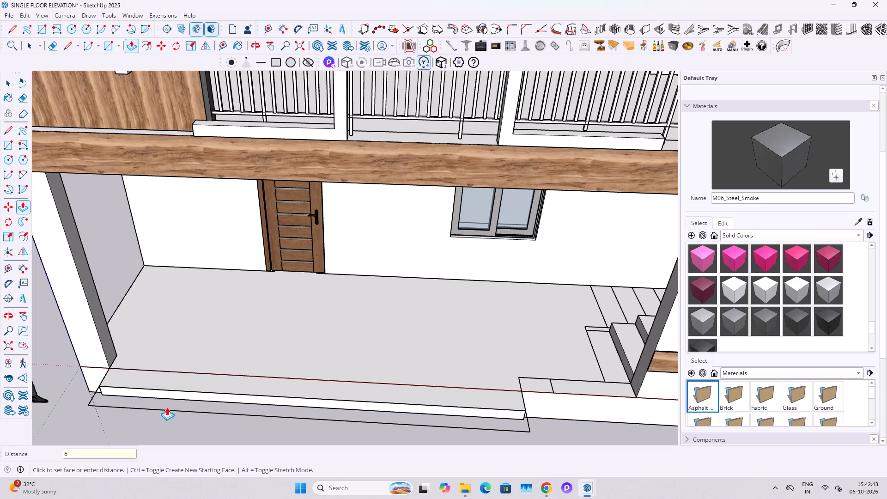
Select the whole extruded front step and make it a group.
key(space)
triple_click(151, 378)
right_click(151, 377)
click(183, 308)
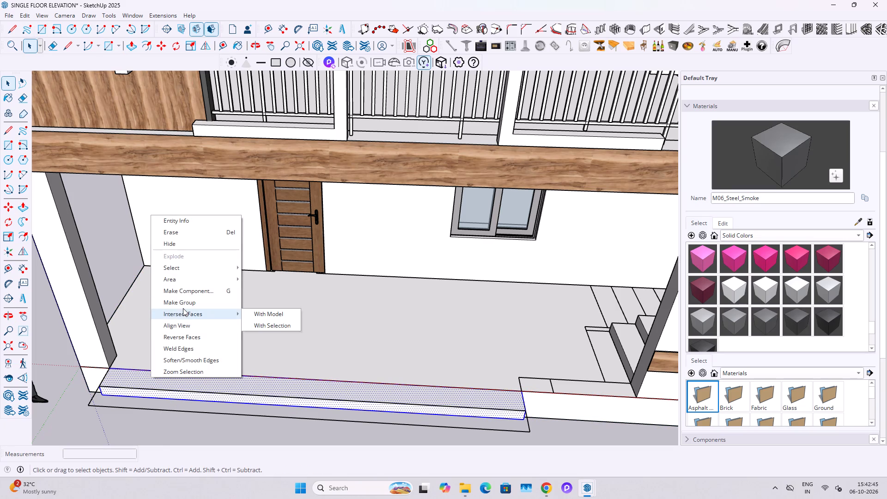
click(183, 303)
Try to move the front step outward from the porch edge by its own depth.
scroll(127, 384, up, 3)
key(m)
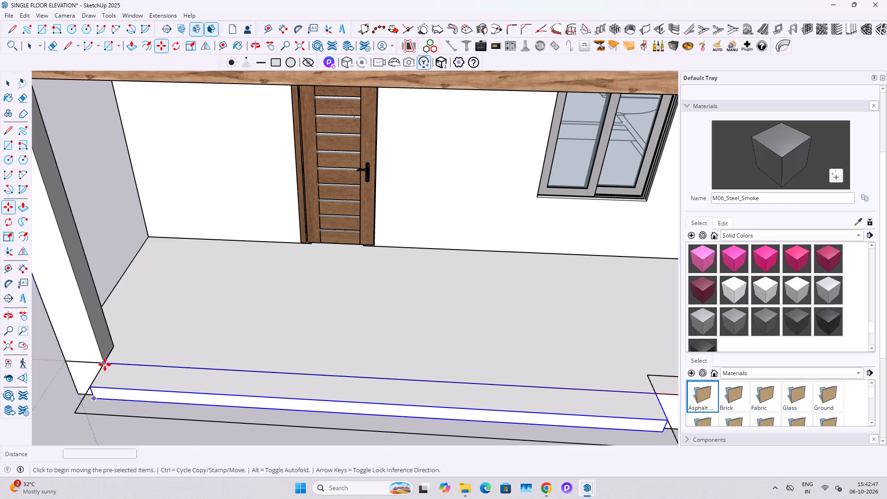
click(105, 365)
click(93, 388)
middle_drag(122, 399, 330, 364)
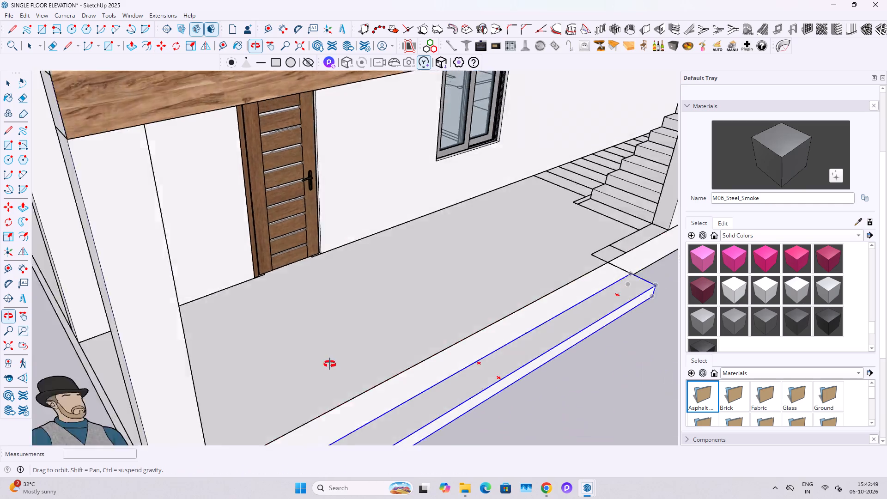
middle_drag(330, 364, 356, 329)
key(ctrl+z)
Move the front step group straight down 6" below the porch floor.
shift+middle_drag(343, 416, 317, 315)
scroll(244, 380, up, 3)
middle_drag(259, 371, 320, 335)
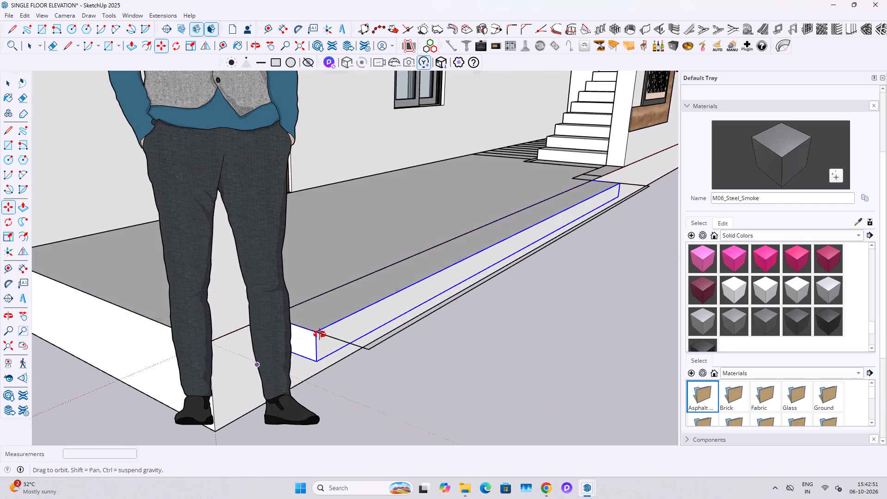
middle_drag(320, 335, 329, 330)
middle_drag(299, 340, 339, 328)
drag(255, 338, 254, 342)
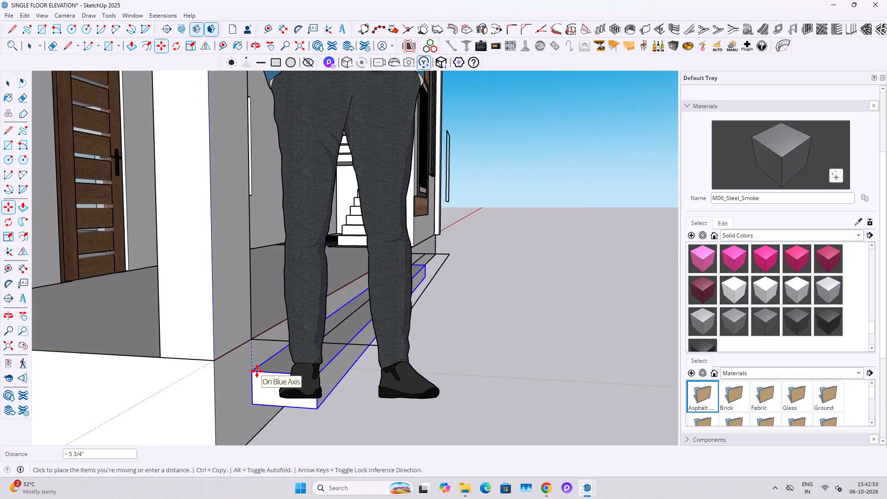
text(6")
key(Return)
Copy the front step outward and down by one tread and one riser to form a second, lower step.
click(251, 381)
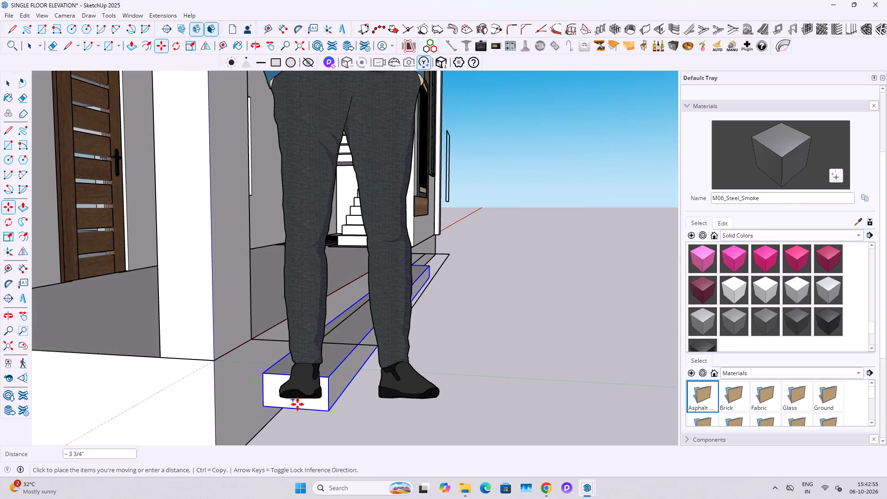
click(321, 413)
key(space)
Place a construction guide along the bottom edge of the lower step's end.
scroll(358, 402, down, 6)
key(t)
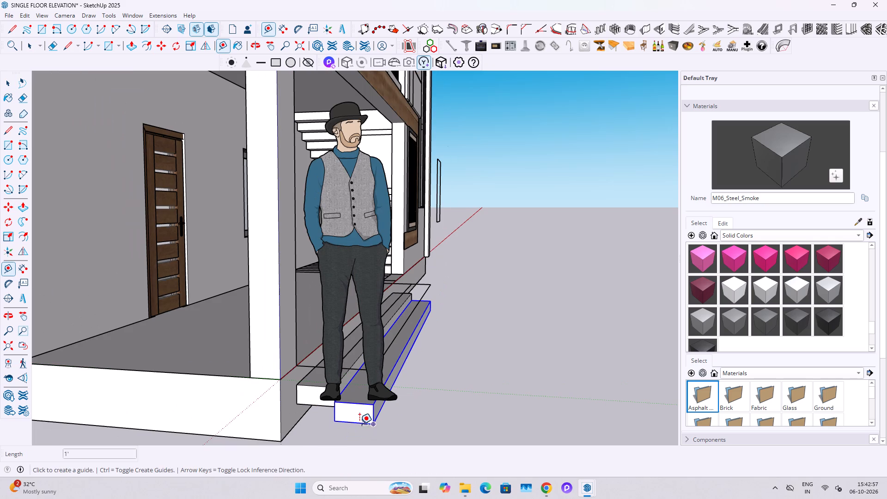
double_click(359, 424)
middle_drag(340, 420, 374, 362)
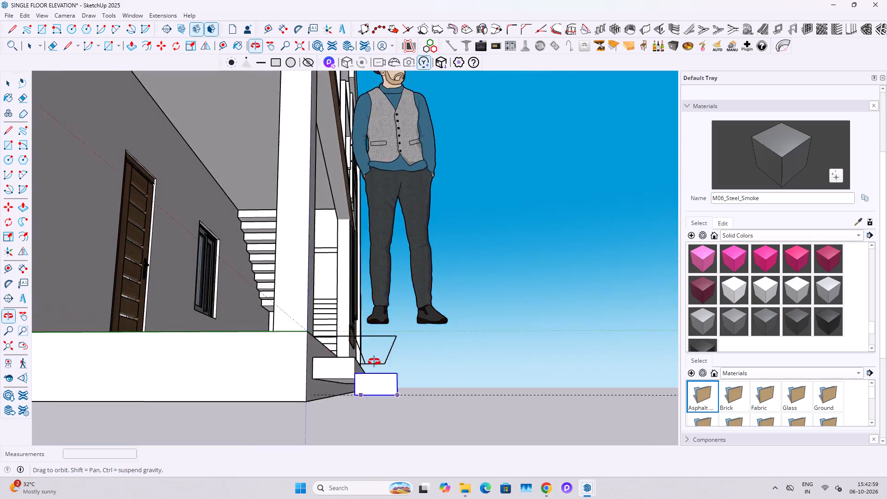
middle_drag(374, 362, 368, 388)
Measure the height of the building's base beside the front steps.
scroll(351, 403, up, 3)
scroll(297, 346, up, 3)
key(space)
key(t)
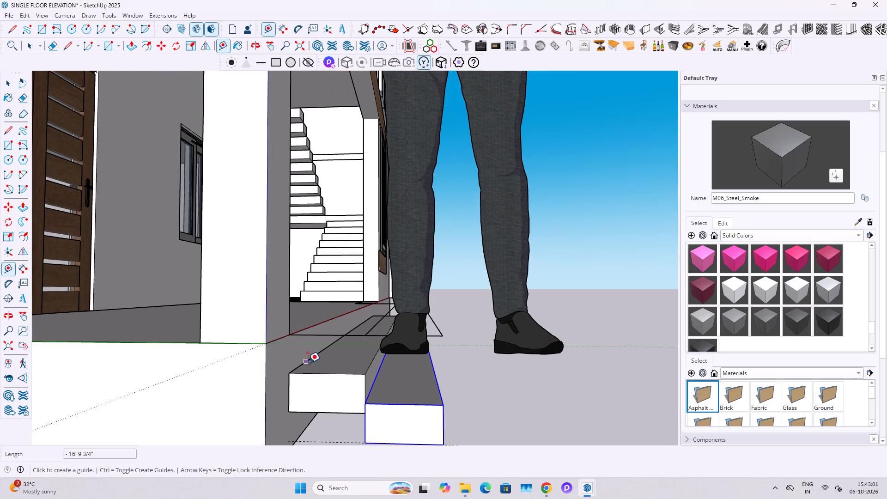
drag(308, 362, 307, 353)
key(space)
scroll(308, 325, down, 4)
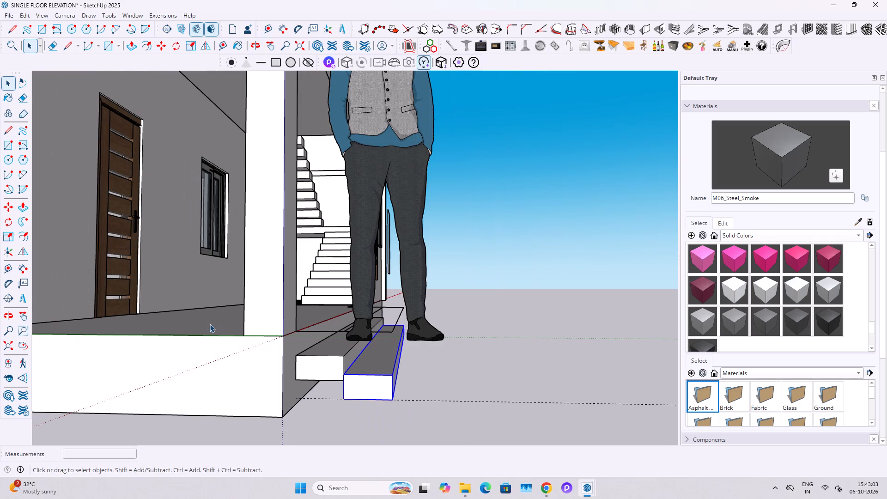
key(t)
click(210, 335)
key(space)
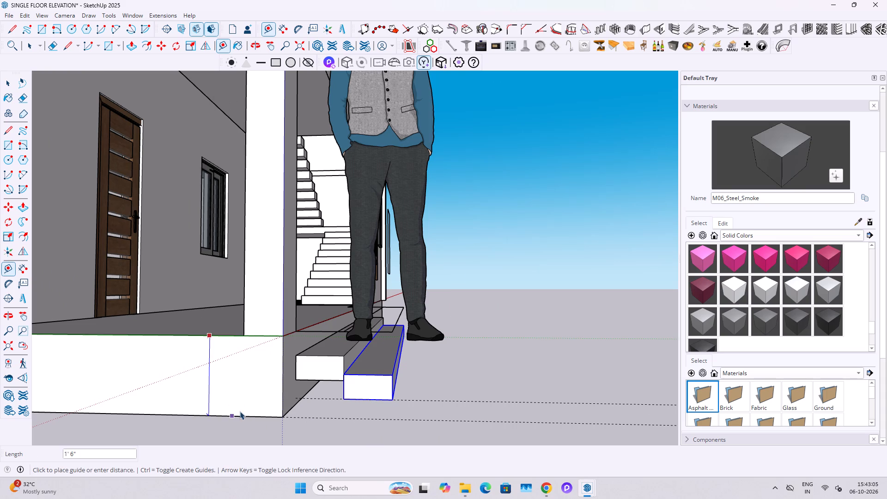
Examine the front steps from below, measure the lower step's height, and check it against the base's bottom edge.
middle_drag(296, 399, 305, 393)
middle_drag(334, 395, 327, 364)
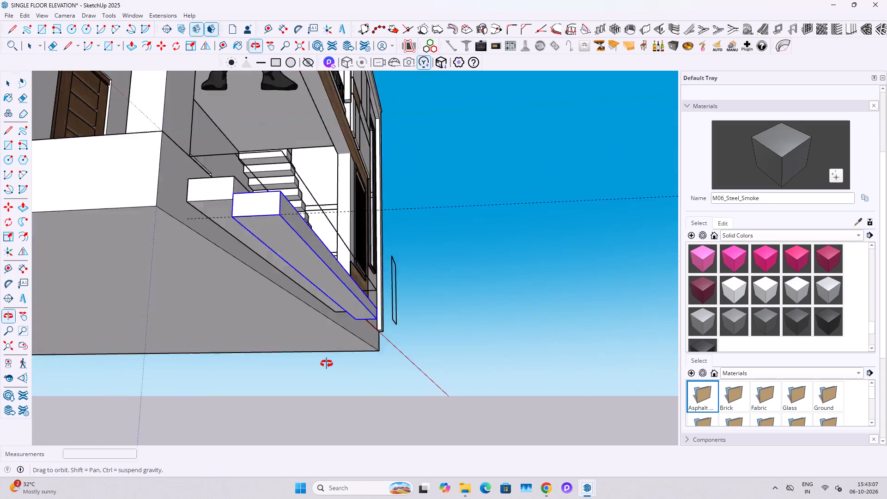
middle_drag(327, 364, 331, 364)
scroll(321, 273, up, 2)
click(251, 239)
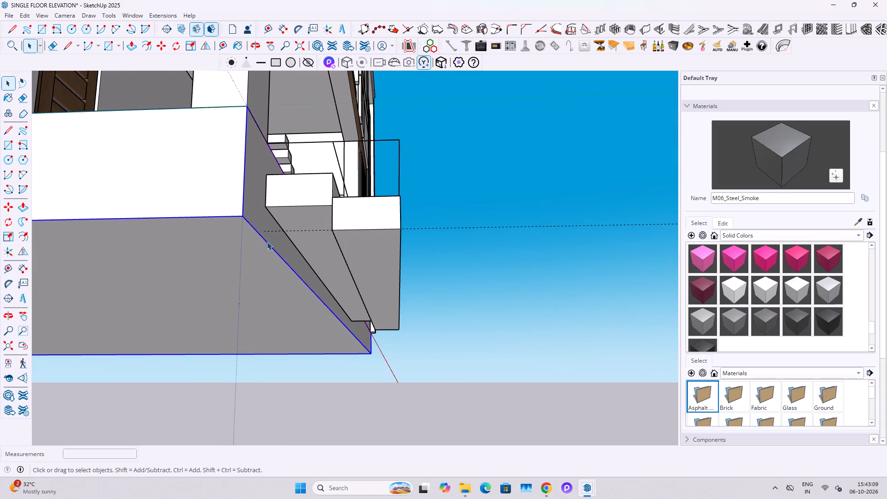
middle_drag(362, 227, 360, 322)
key(t)
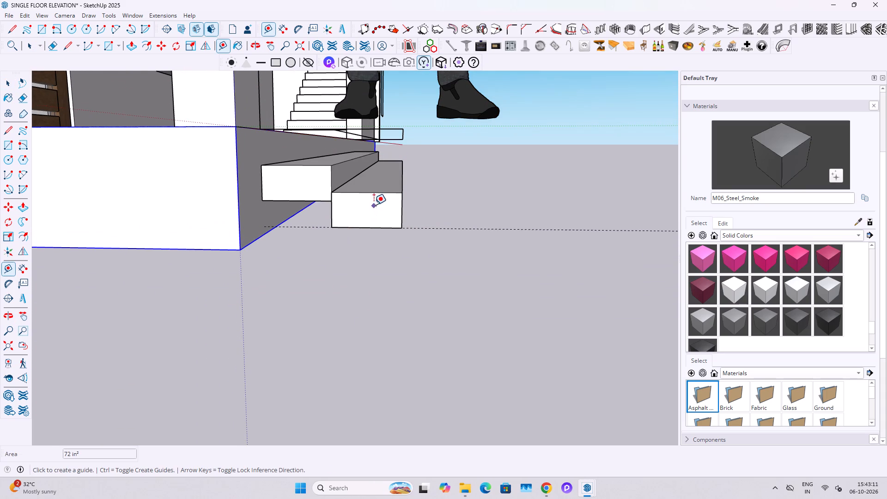
click(375, 195)
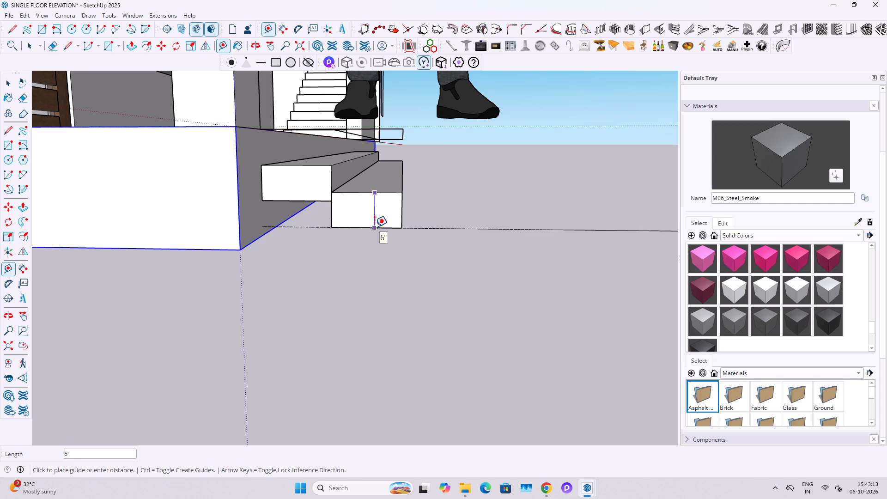
key(space)
middle_drag(327, 199, 327, 225)
key(t)
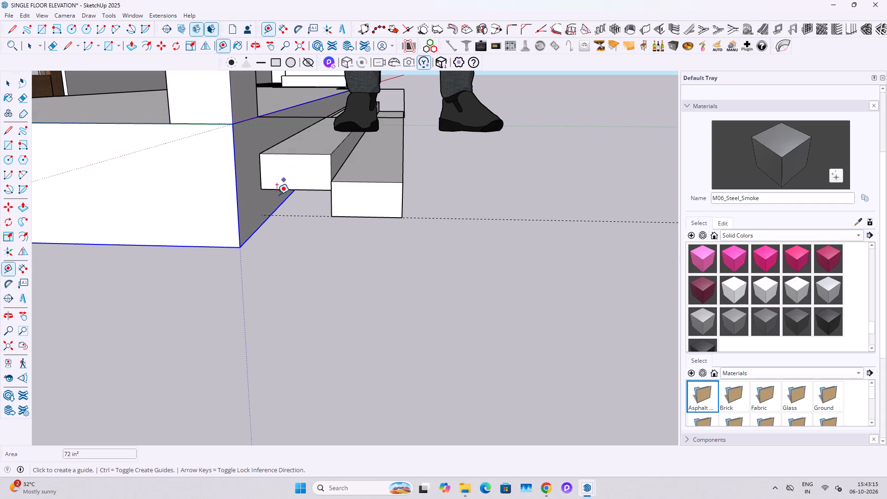
click(249, 237)
key(space)
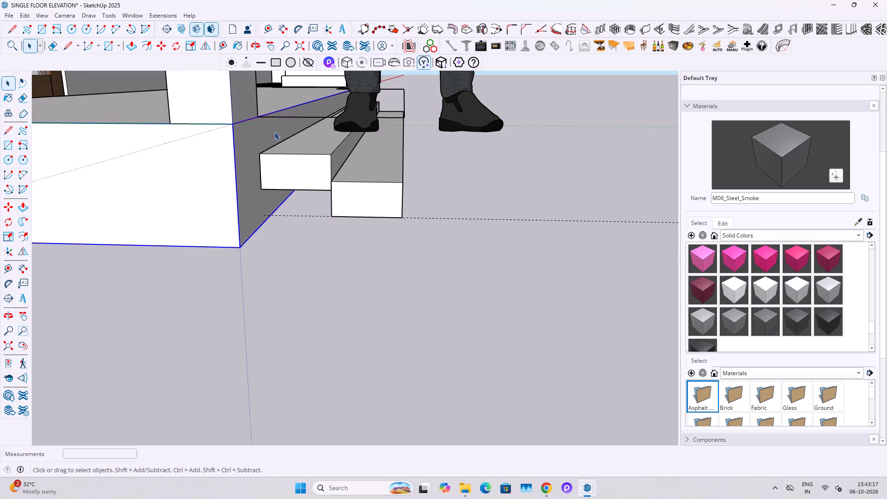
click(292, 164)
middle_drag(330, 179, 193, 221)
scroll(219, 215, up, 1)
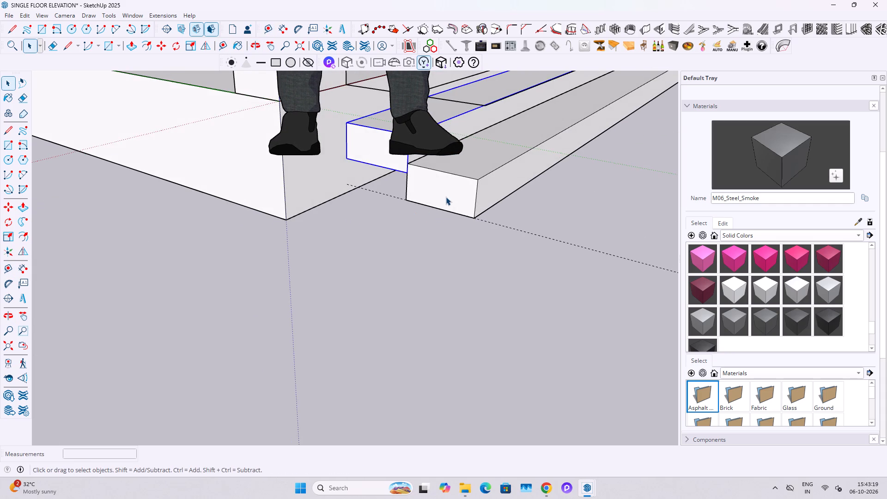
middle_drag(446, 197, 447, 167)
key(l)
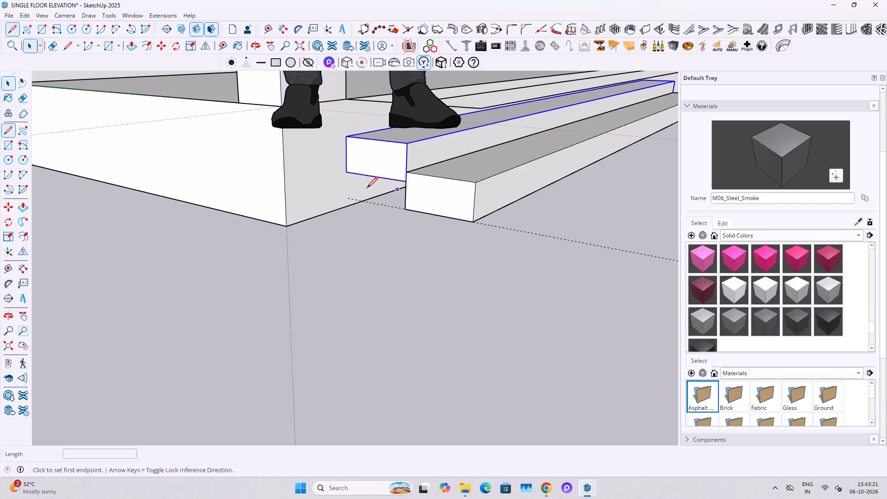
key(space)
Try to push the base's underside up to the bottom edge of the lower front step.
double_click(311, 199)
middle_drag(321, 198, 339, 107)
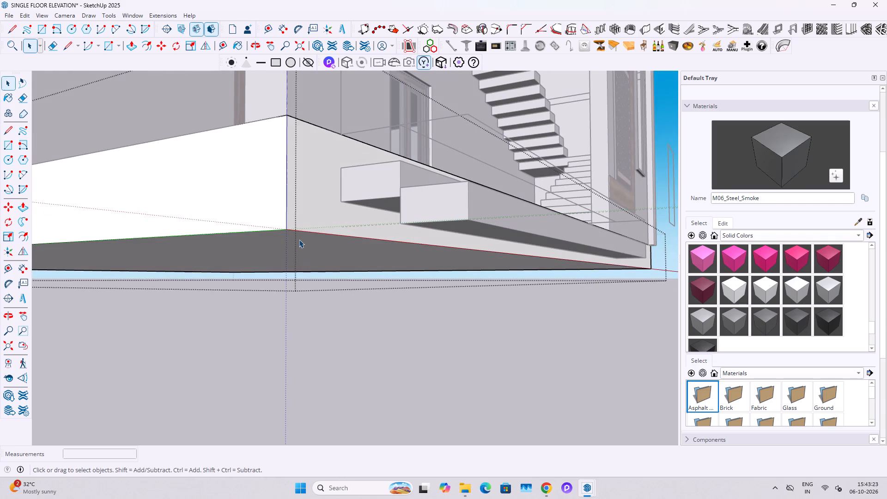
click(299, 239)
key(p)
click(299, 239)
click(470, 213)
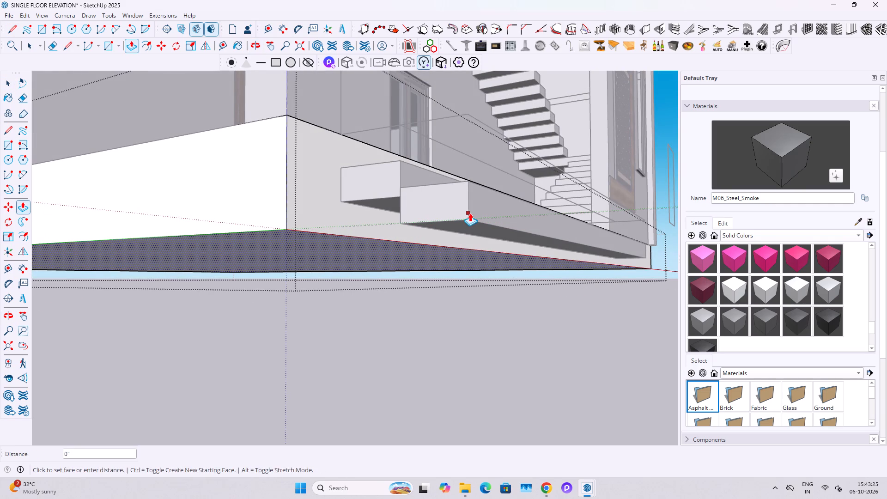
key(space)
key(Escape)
Push the base's bottom face up level with the bottom of the lower front step.
double_click(373, 237)
click(359, 247)
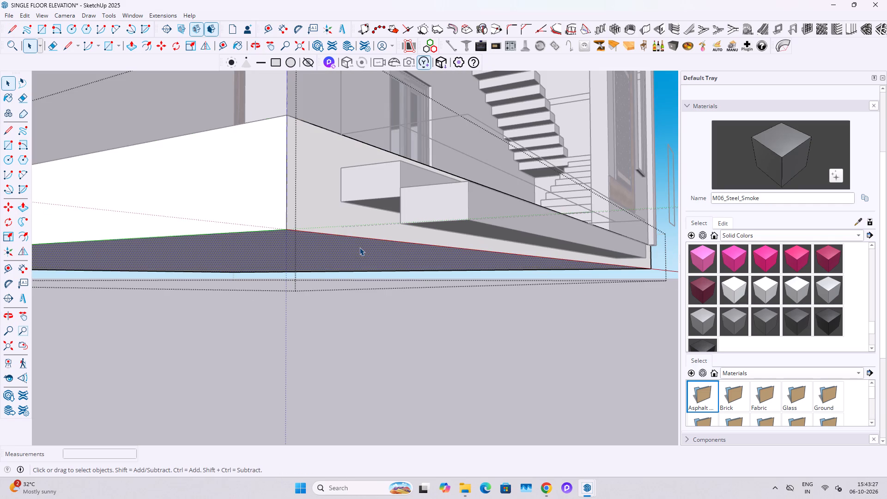
key(p)
click(359, 247)
click(468, 217)
key(space)
middle_drag(428, 215, 410, 261)
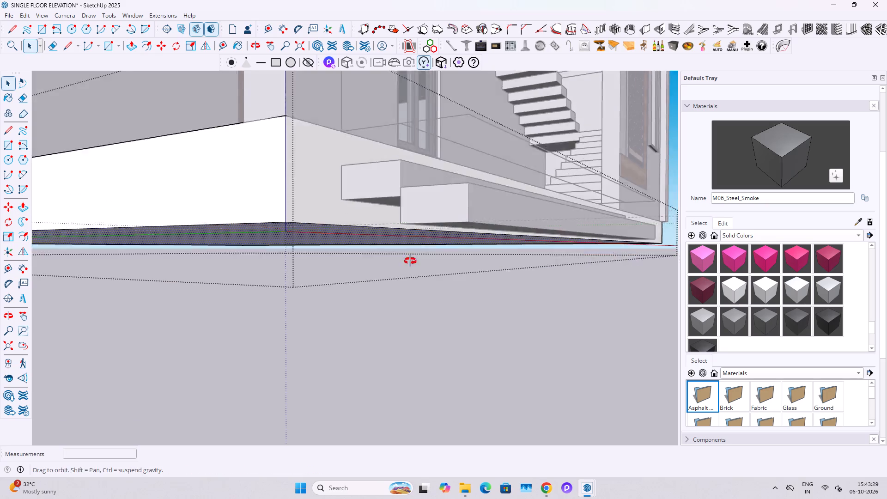
middle_drag(410, 261, 384, 286)
key(Escape)
key(Escape)
middle_drag(395, 214, 415, 222)
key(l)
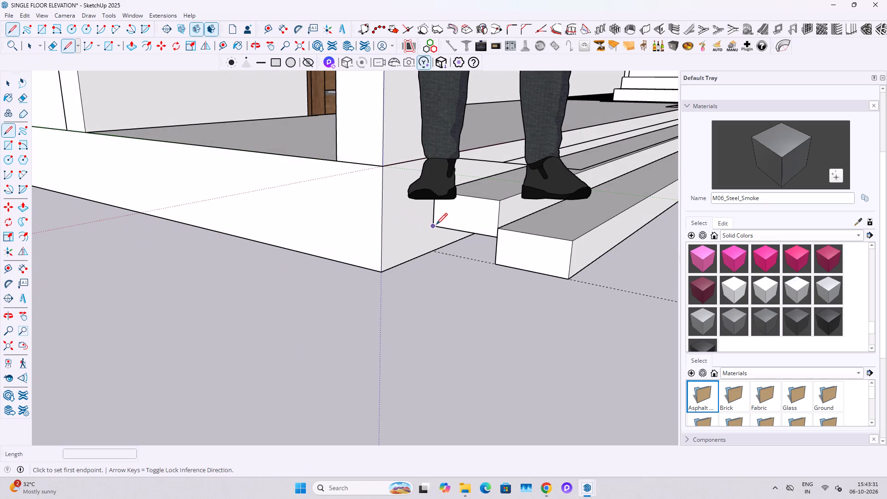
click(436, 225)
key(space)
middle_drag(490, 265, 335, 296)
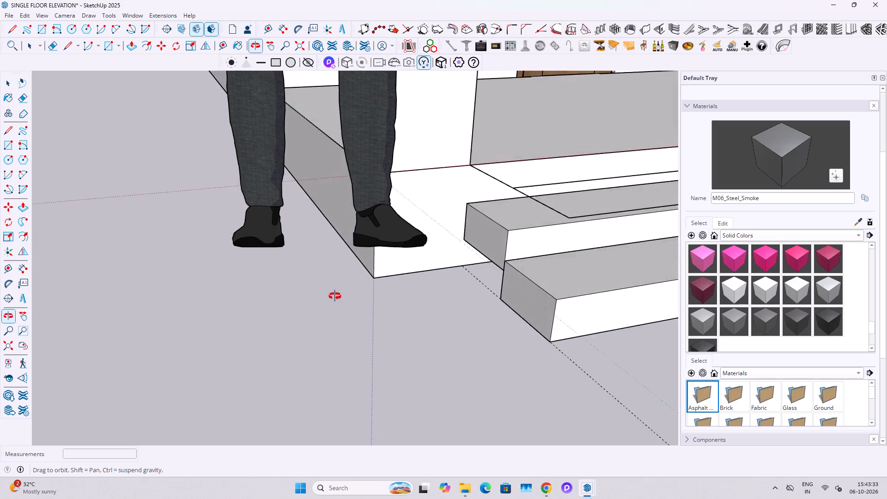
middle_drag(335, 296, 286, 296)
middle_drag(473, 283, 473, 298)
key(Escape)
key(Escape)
Build a block between the steps' end and the base's front corner, rising from the lower step's bottom to the porch floor level.
key(r)
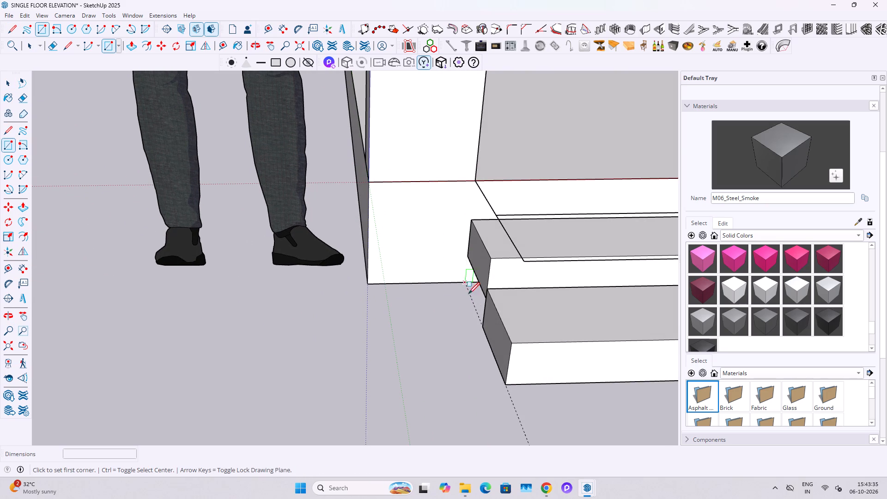
drag(509, 383, 504, 383)
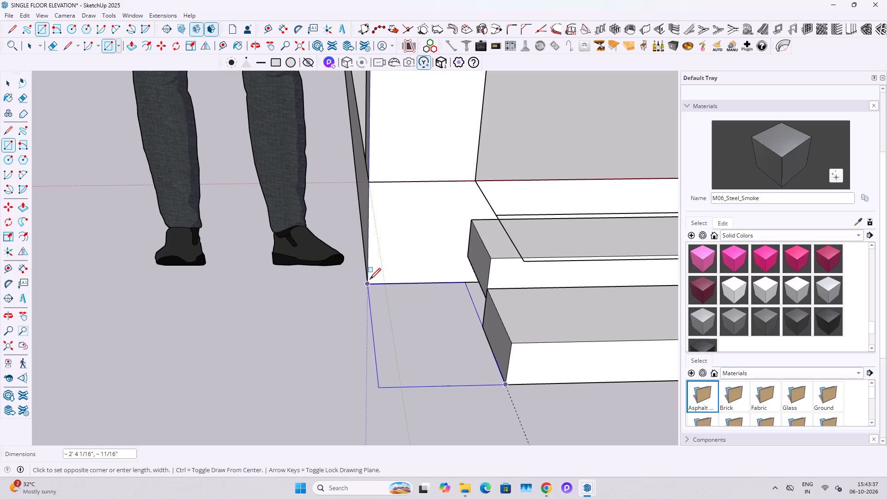
click(370, 280)
key(space)
click(415, 312)
key(p)
click(415, 312)
middle_drag(466, 219, 425, 224)
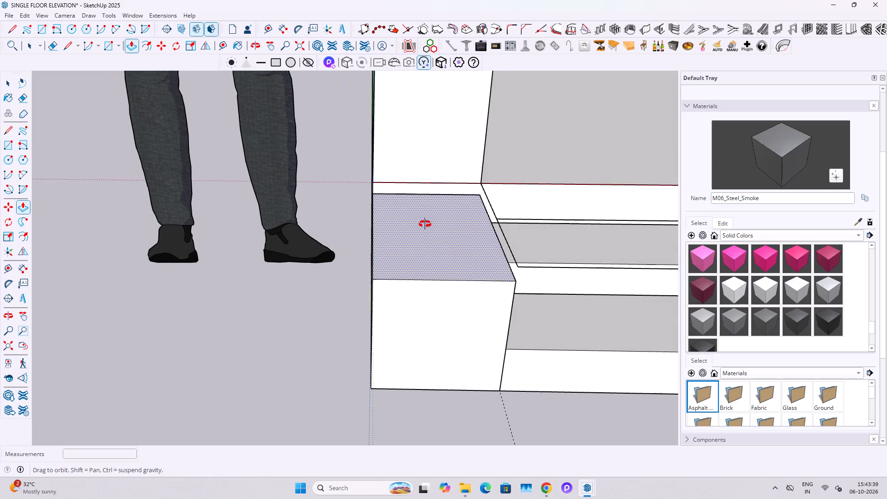
middle_drag(425, 224, 421, 225)
middle_drag(489, 197, 382, 192)
click(521, 213)
key(space)
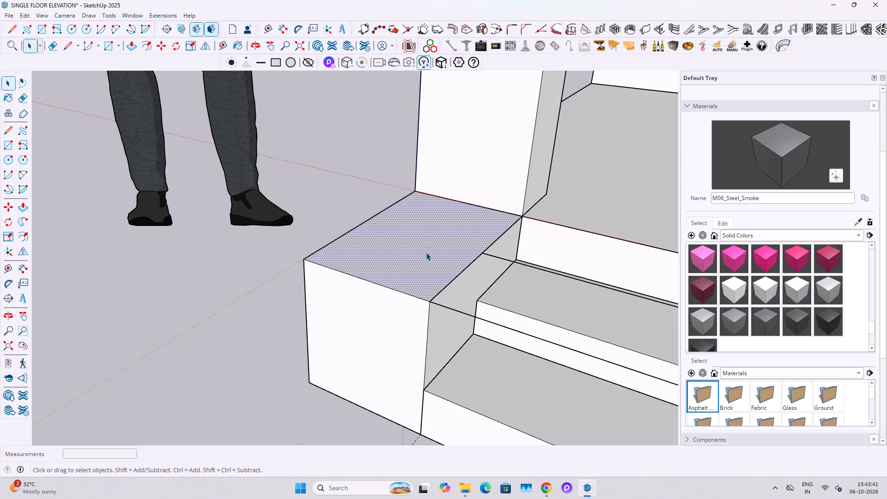
Make the whole corner block beside the steps a group.
key(Escape)
triple_click(426, 252)
click(426, 252)
right_click(425, 252)
click(449, 338)
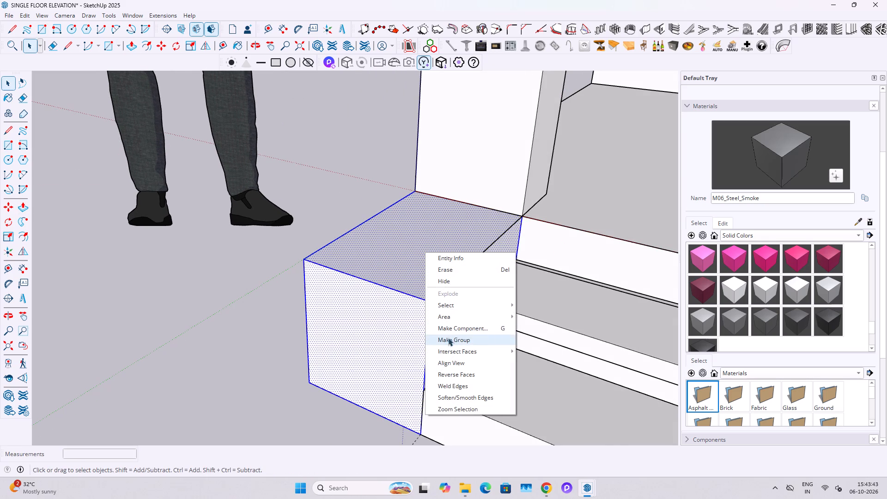
Copy the grouped block to the opposite end of the front steps, fitting it against the base and the steps' ends.
scroll(339, 308, down, 15)
middle_drag(433, 340, 385, 325)
key(m)
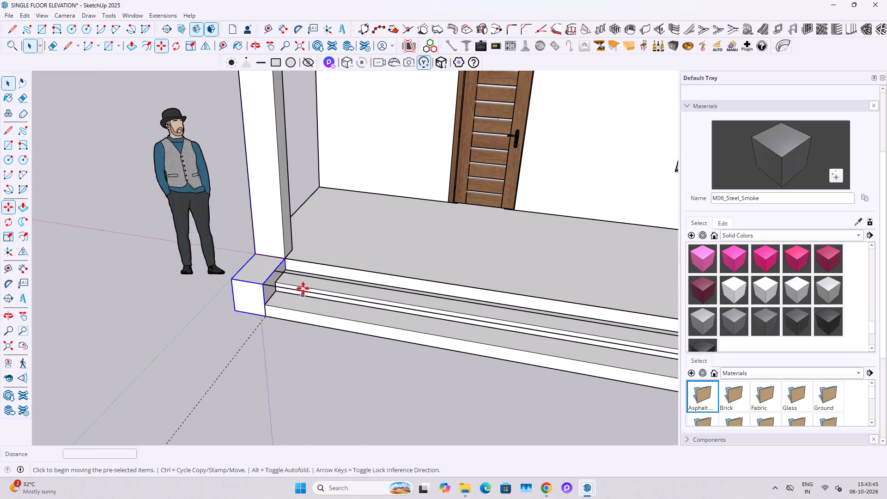
click(282, 257)
scroll(365, 294, down, 3)
shift+middle_drag(442, 304, 232, 298)
scroll(507, 348, up, 2)
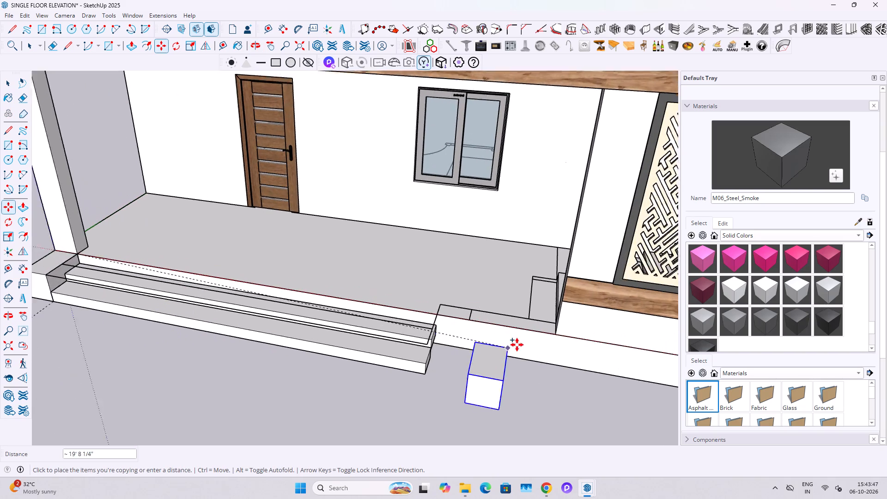
click(486, 342)
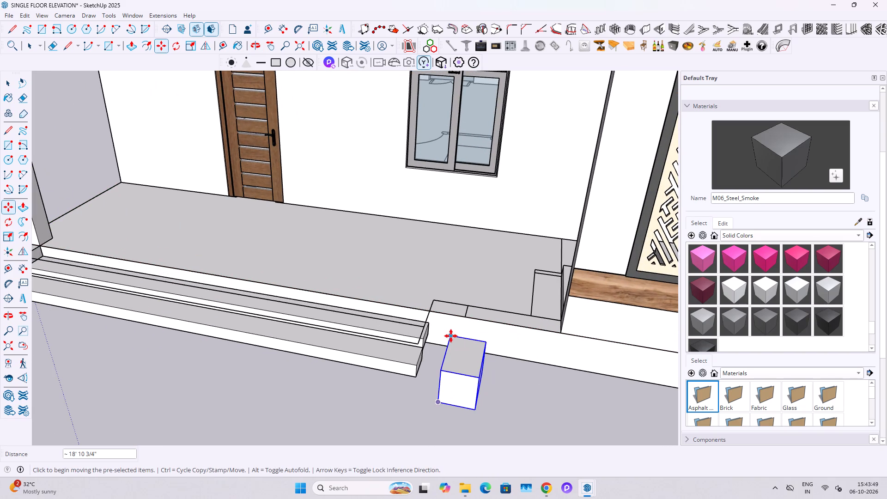
click(454, 337)
click(430, 311)
key(space)
Extend the copied block along the front wall to the building's far front corner with Push/Pull.
middle_drag(461, 349, 441, 337)
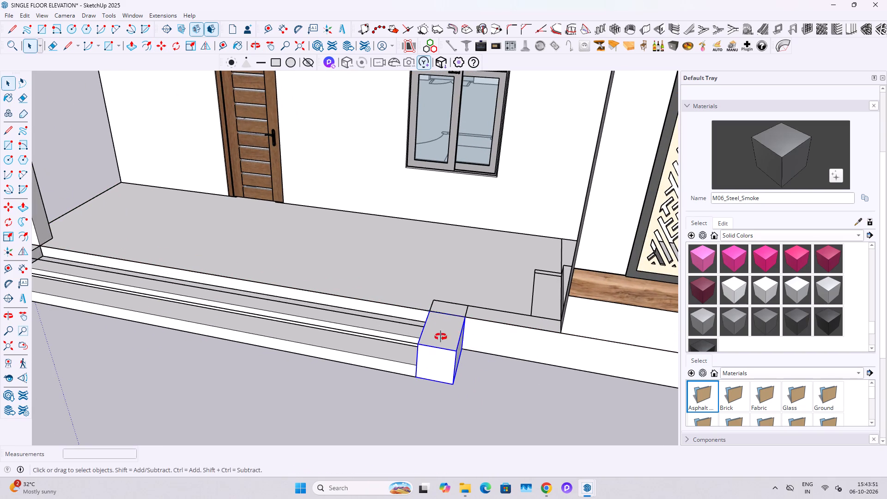
middle_drag(441, 337, 413, 319)
scroll(413, 319, up, 1)
double_click(435, 358)
click(436, 347)
key(p)
click(438, 351)
scroll(534, 389, down, 12)
middle_drag(600, 410, 303, 316)
scroll(298, 310, down, 4)
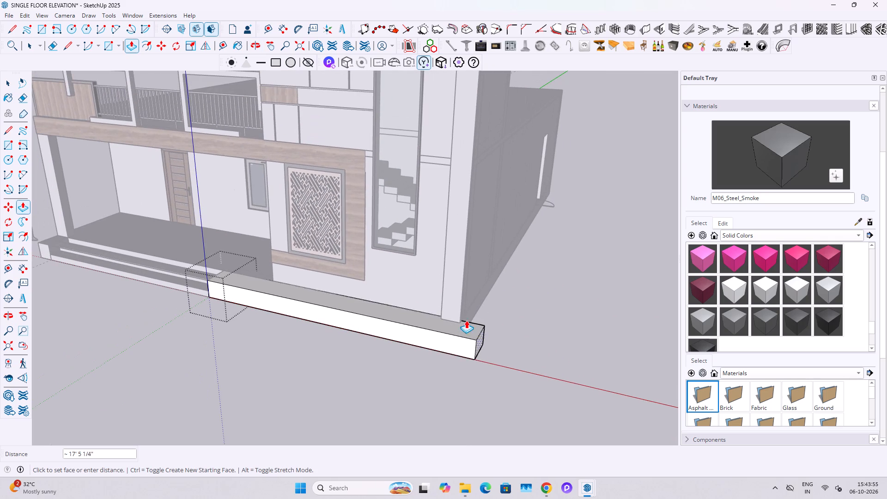
scroll(460, 332, up, 1)
middle_drag(453, 329, 382, 318)
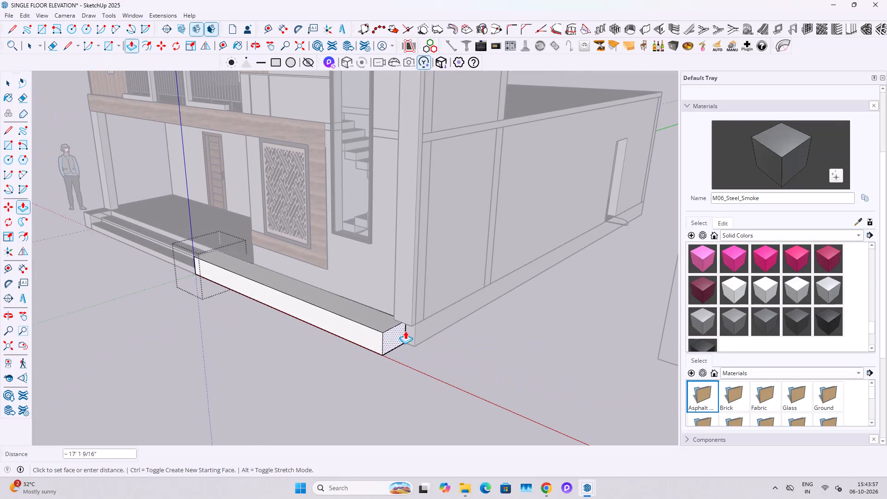
click(415, 316)
key(space)
key(Escape)
Examine the front steps, side block and extended plinth across the whole front elevation.
middle_drag(312, 318, 515, 326)
key(Escape)
scroll(441, 303, down, 4)
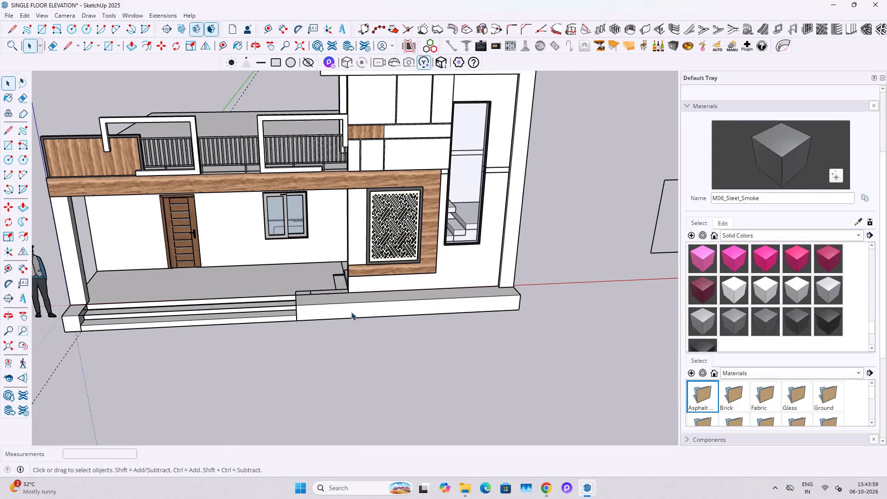
shift+middle_drag(387, 302, 493, 333)
scroll(354, 340, up, 4)
middle_drag(292, 336, 356, 362)
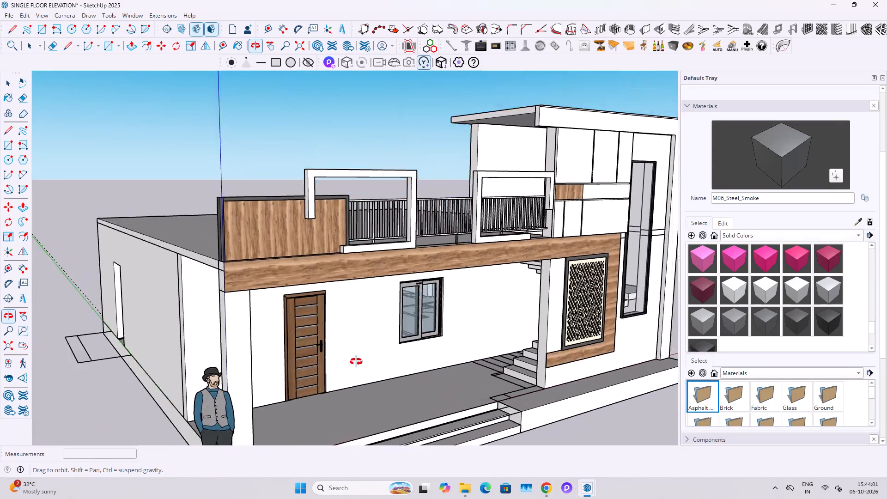
middle_drag(356, 362, 287, 333)
scroll(249, 308, down, 3)
middle_drag(343, 306, 315, 312)
Save the single floor elevation model.
key(ctrl+s)
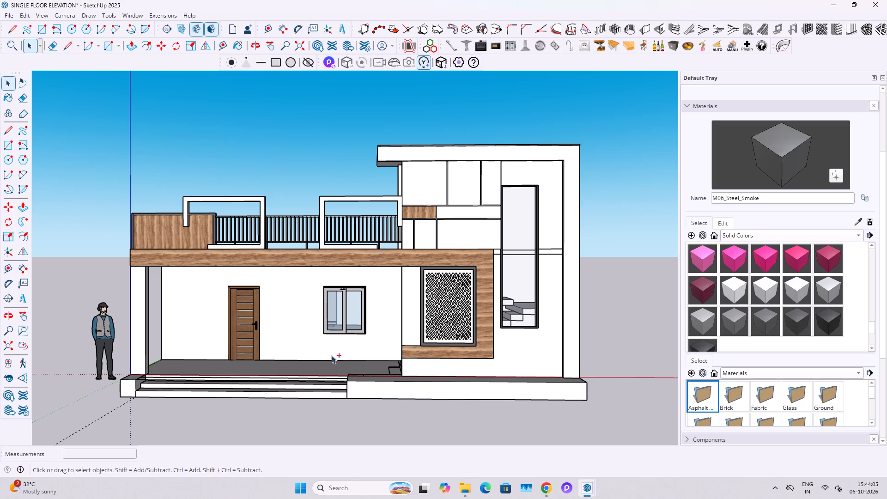
Switch to the open villa 364 3d final model.
click(595, 487)
click(622, 442)
Hide the large tiled roof slope above the villa's balcony side.
scroll(359, 300, up, 5)
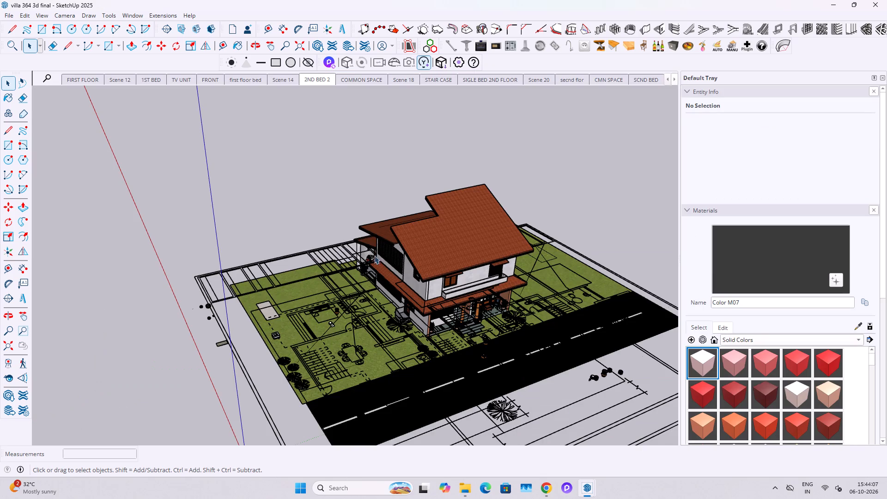
scroll(374, 256, up, 10)
middle_drag(434, 209, 157, 296)
scroll(167, 296, down, 4)
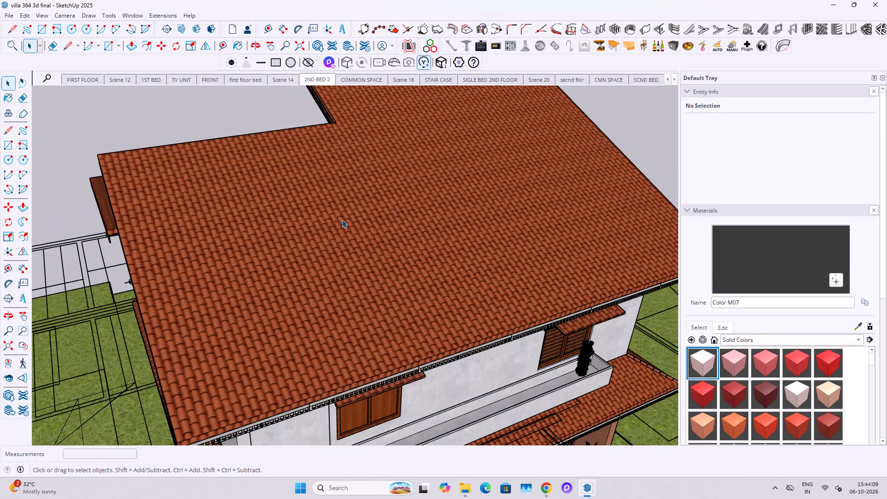
right_click(342, 219)
click(378, 249)
Draw a rectangle of about 1' by 1'9" on the bare grey floor area of the villa's upper storey.
middle_drag(380, 257, 373, 322)
middle_drag(467, 328, 403, 359)
scroll(443, 326, up, 13)
key(r)
click(422, 291)
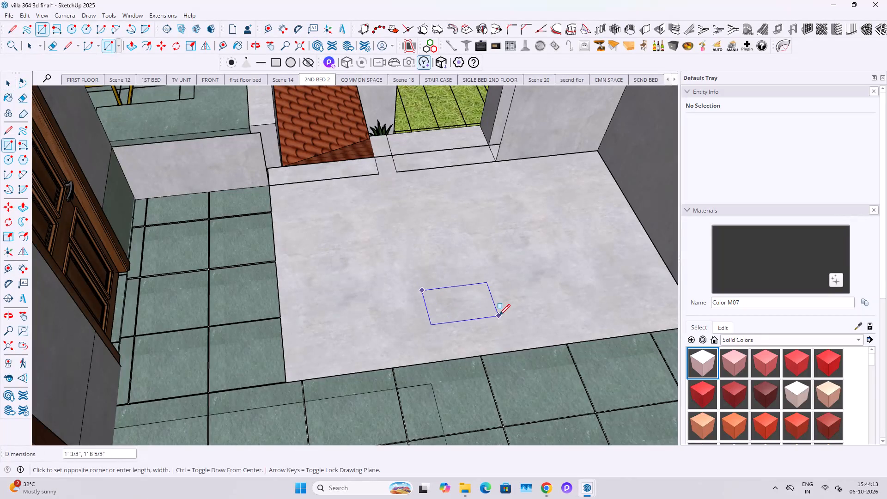
click(499, 316)
key(space)
Sample the 2_ stone material from the green floor tiles beside the bare grey area.
click(854, 326)
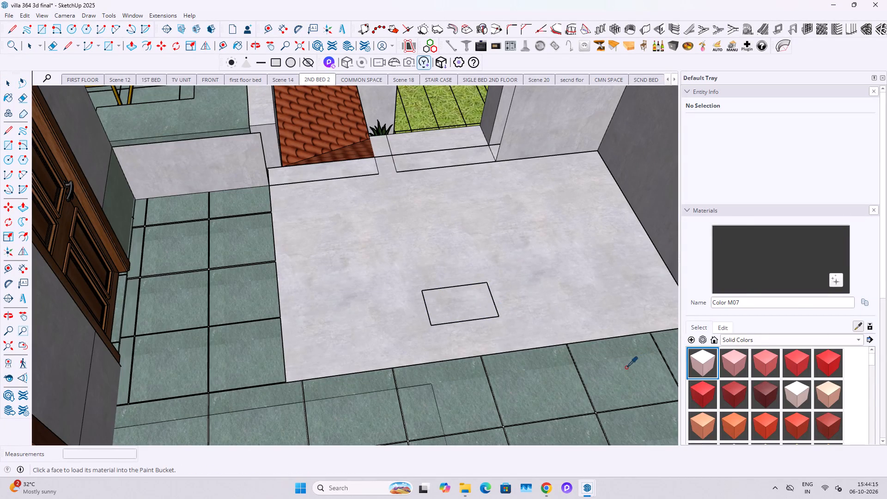
click(626, 368)
key(space)
scroll(459, 306, down, 10)
key(Escape)
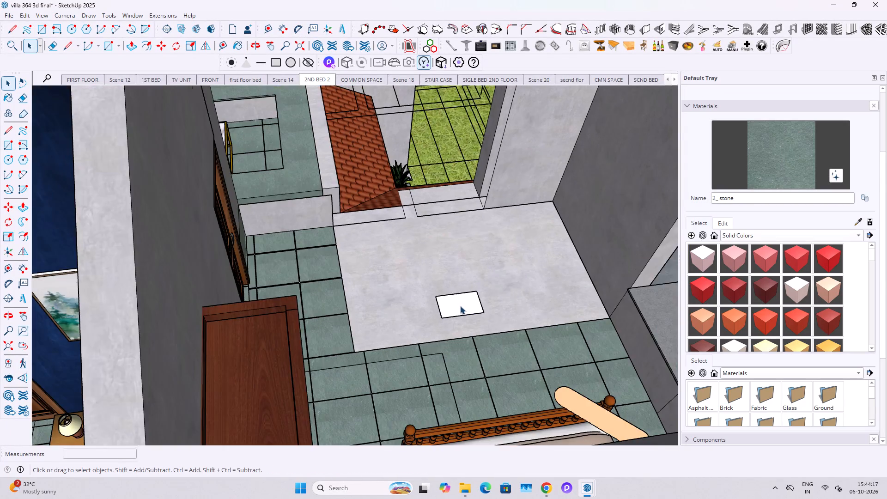
Hide the remaining upper tiled roof slope and the lower tiled roof over the adjoining bedroom wing.
scroll(460, 306, down, 4)
shift+middle_drag(360, 320, 254, 310)
right_click(346, 190)
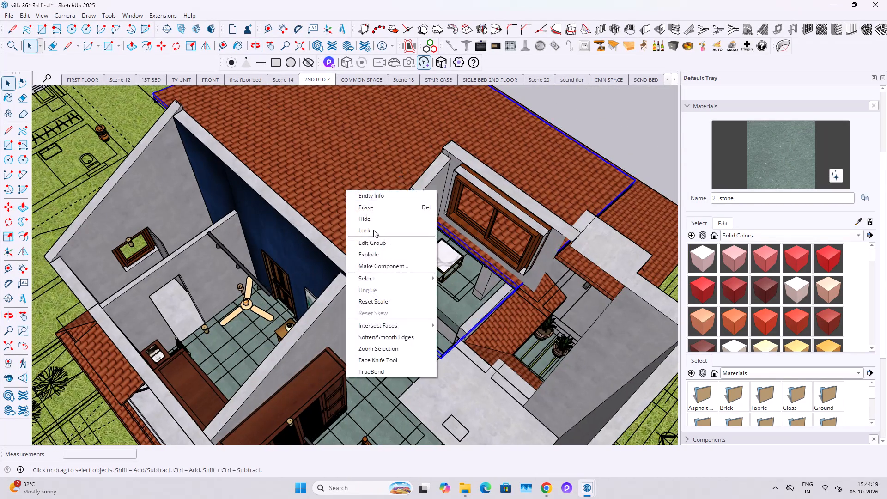
click(372, 218)
middle_drag(435, 225, 176, 265)
middle_drag(429, 277, 318, 187)
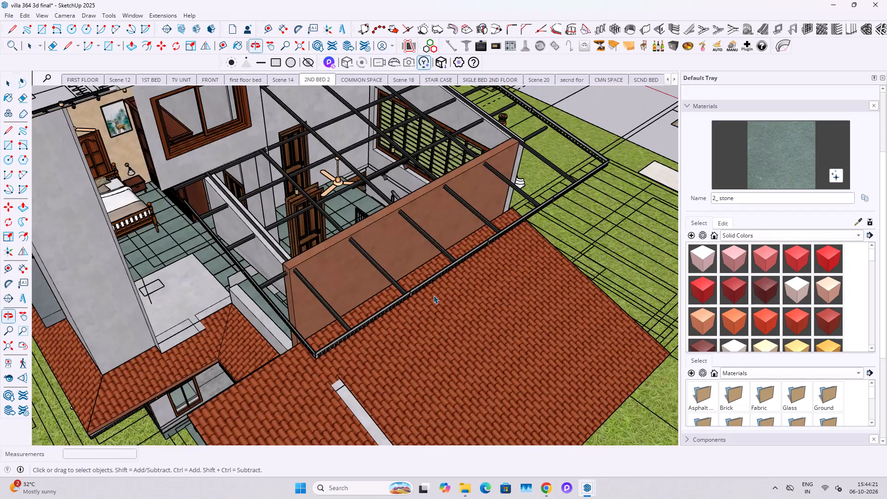
right_click(467, 363)
click(499, 206)
Examine the villa's bedroom wing, upper-storey floor and ground-floor living room for the green stone flooring.
shift+middle_drag(506, 328, 486, 234)
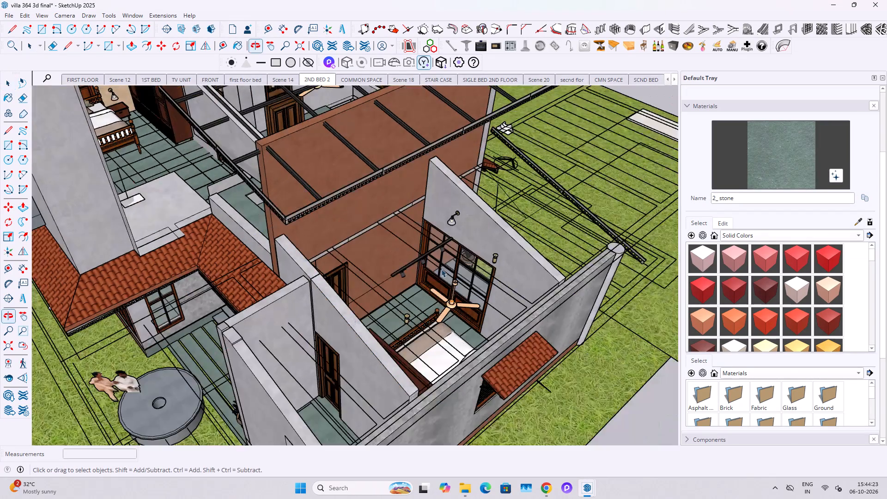
scroll(253, 337, up, 9)
middle_drag(147, 278, 223, 409)
scroll(314, 245, up, 10)
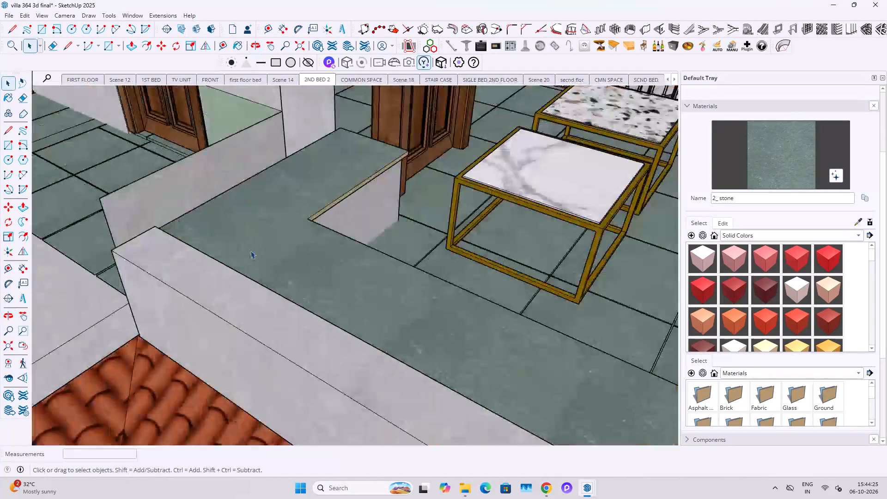
scroll(250, 250, up, 1)
scroll(250, 250, down, 14)
middle_drag(546, 341, 355, 285)
scroll(339, 280, down, 5)
middle_drag(337, 277, 468, 229)
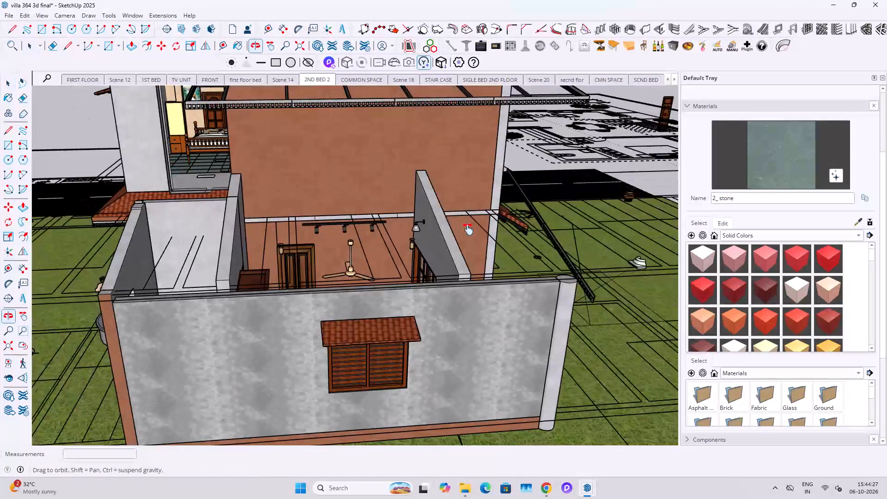
middle_drag(468, 229, 504, 315)
middle_drag(315, 194, 524, 148)
scroll(356, 218, up, 12)
middle_drag(341, 224, 377, 170)
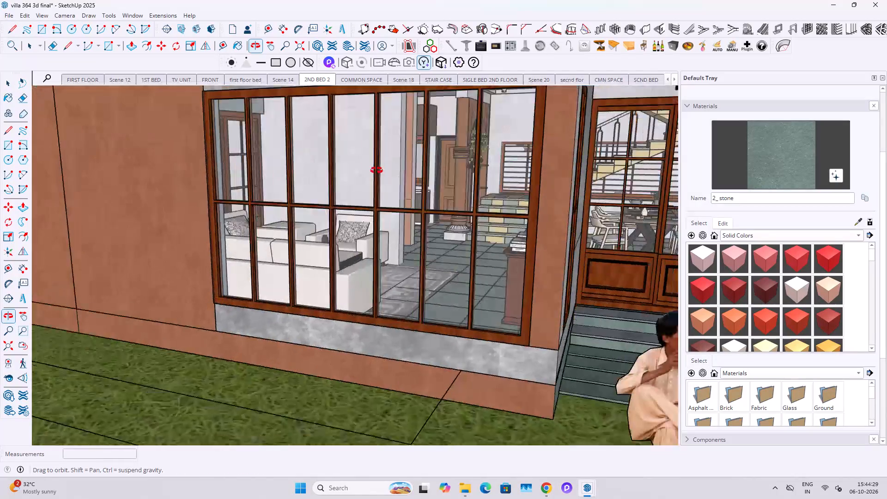
middle_drag(377, 170, 571, 171)
scroll(568, 184, down, 1)
scroll(344, 211, up, 13)
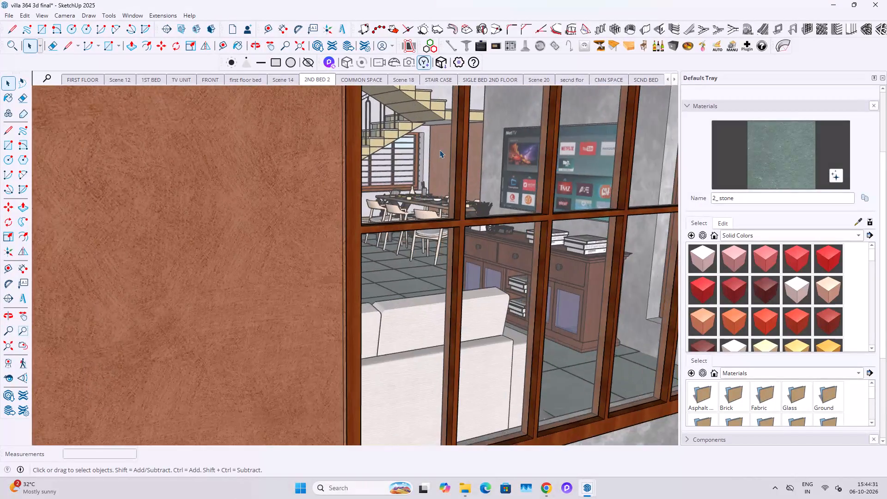
scroll(439, 150, up, 20)
scroll(439, 150, up, 20)
scroll(439, 150, up, 9)
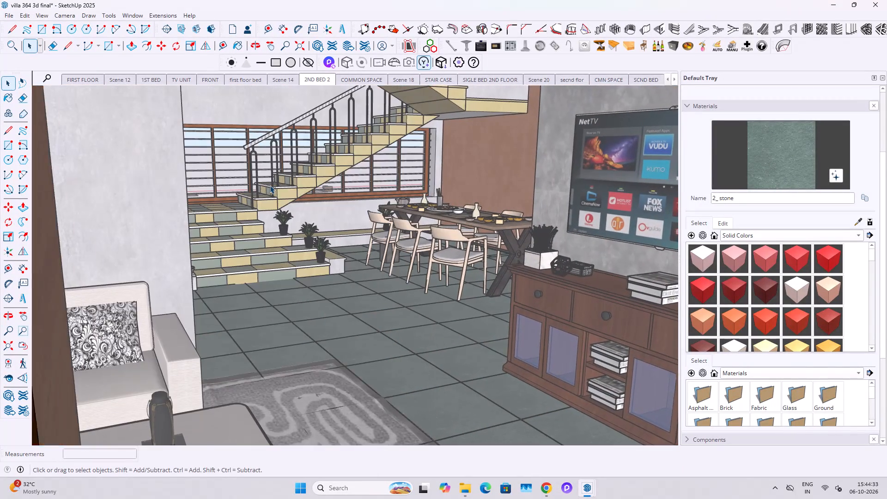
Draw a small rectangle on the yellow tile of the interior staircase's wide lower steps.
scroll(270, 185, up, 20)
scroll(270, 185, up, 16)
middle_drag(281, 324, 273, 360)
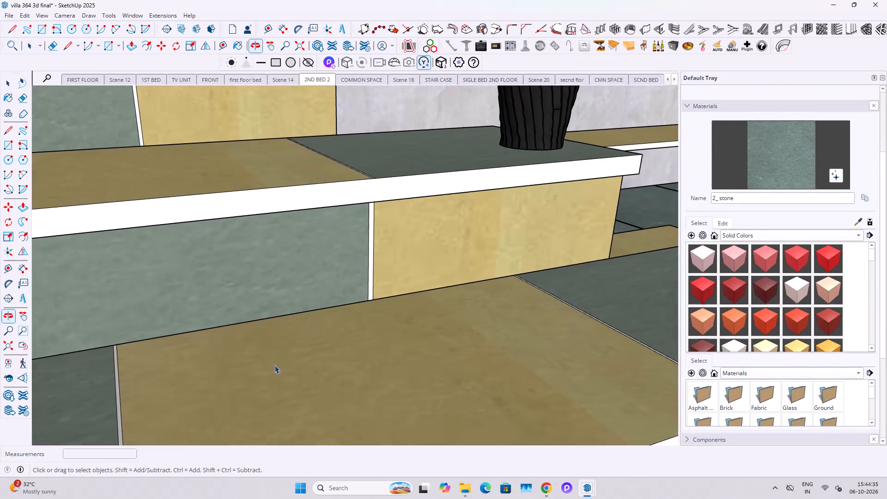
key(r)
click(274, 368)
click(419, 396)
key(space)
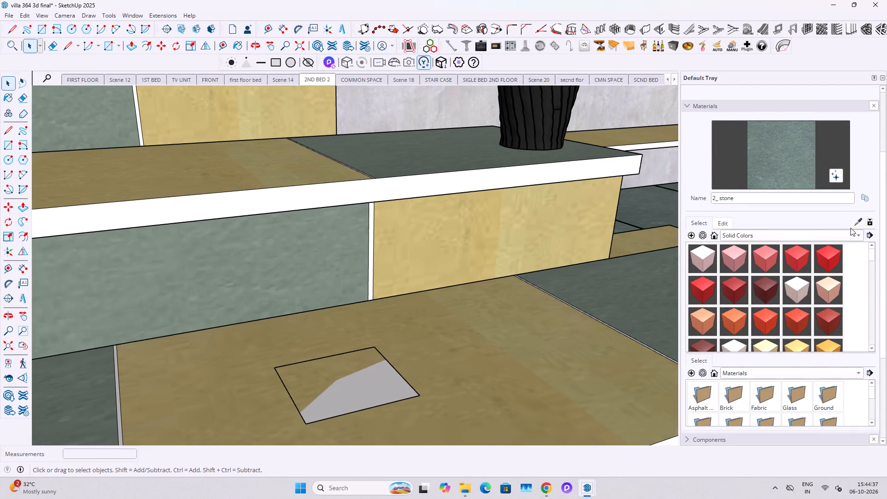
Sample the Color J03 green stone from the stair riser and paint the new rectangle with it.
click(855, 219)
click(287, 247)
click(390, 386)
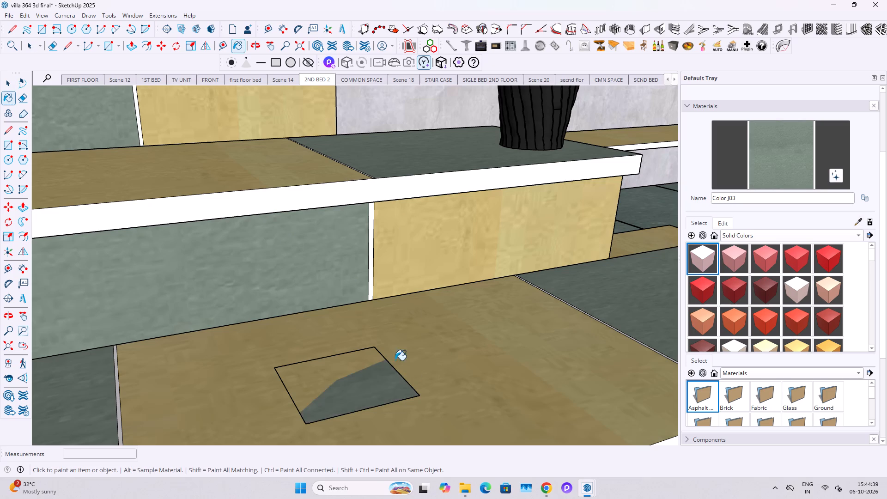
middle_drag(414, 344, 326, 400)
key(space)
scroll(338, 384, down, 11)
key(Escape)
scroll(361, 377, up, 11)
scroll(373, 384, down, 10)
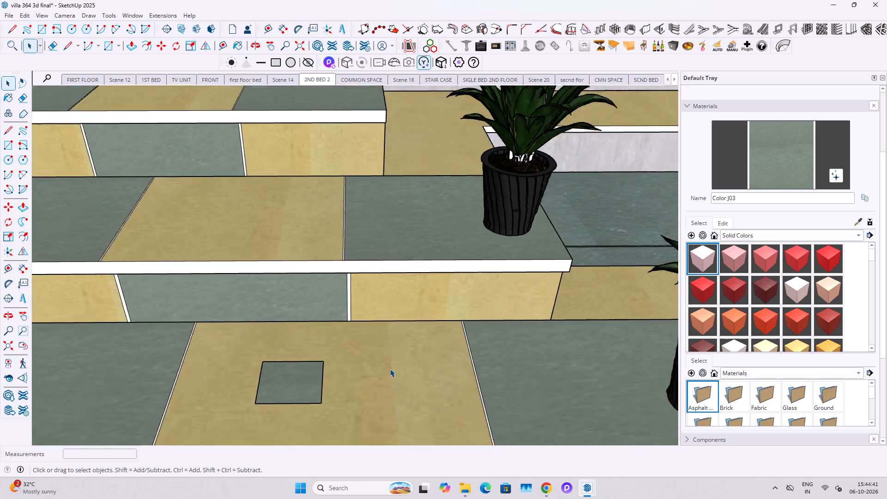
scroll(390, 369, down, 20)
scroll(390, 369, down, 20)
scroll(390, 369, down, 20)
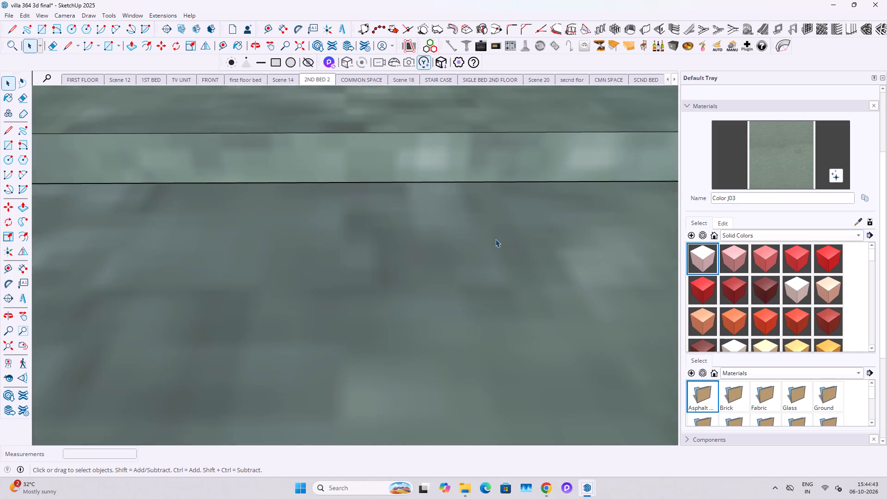
Close the villa 364 3d final model without saving its changes.
click(879, 0)
click(445, 255)
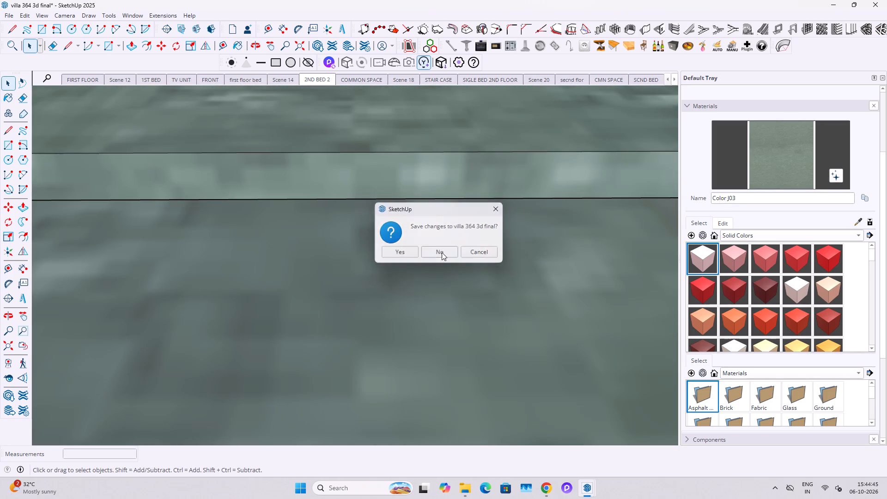
Open the JUBILEEHILLS ROAD NO-10 SketchUp model from the CAFE JUBLIHILLS folder in REHA DESIGN STUDIO-SAKETH.
click(474, 498)
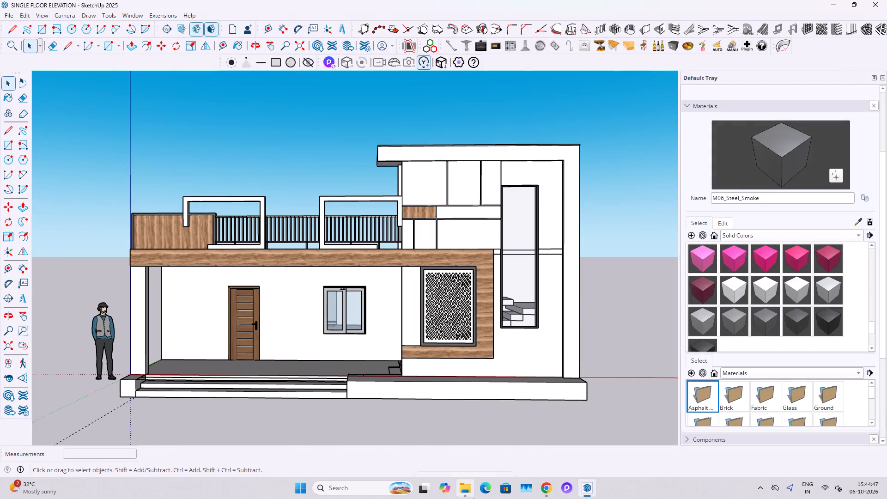
click(21, 220)
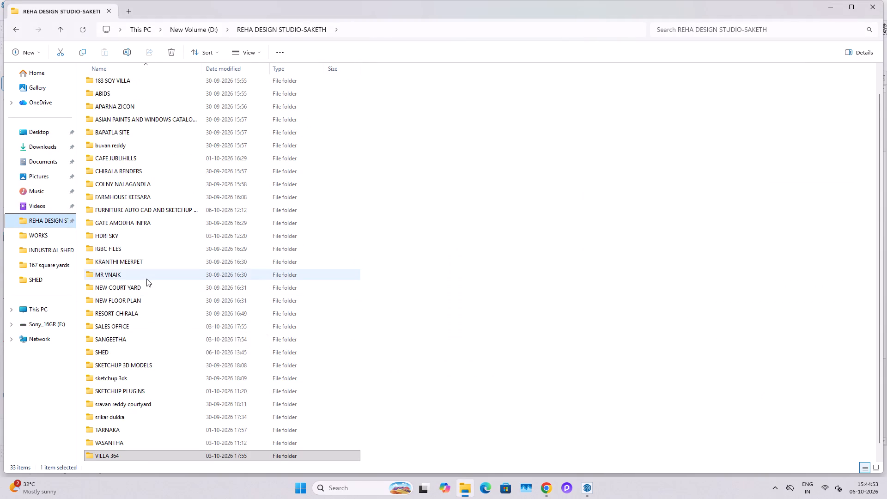
scroll(147, 279, down, 1)
key(c)
scroll(147, 278, up, 9)
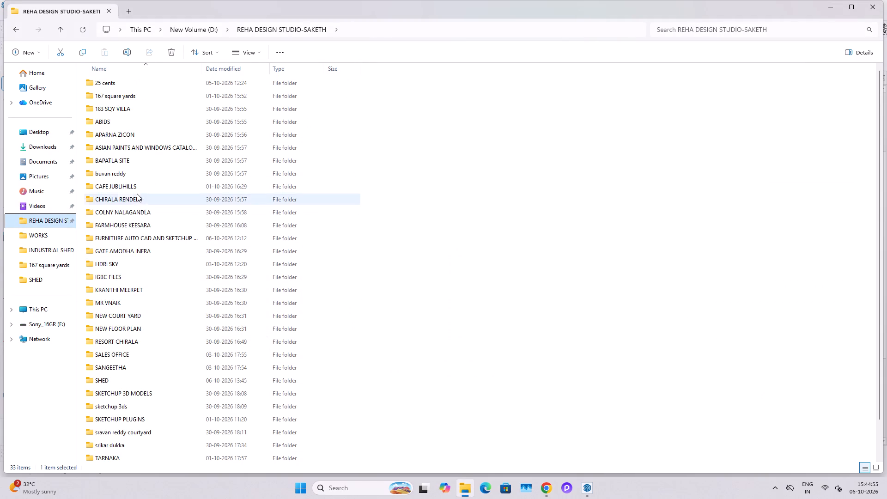
scroll(136, 192, up, 1)
double_click(133, 184)
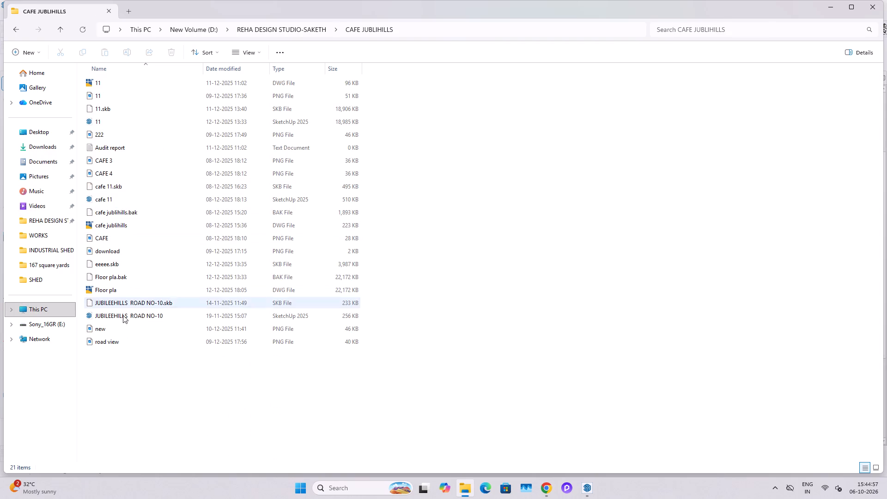
click(127, 319)
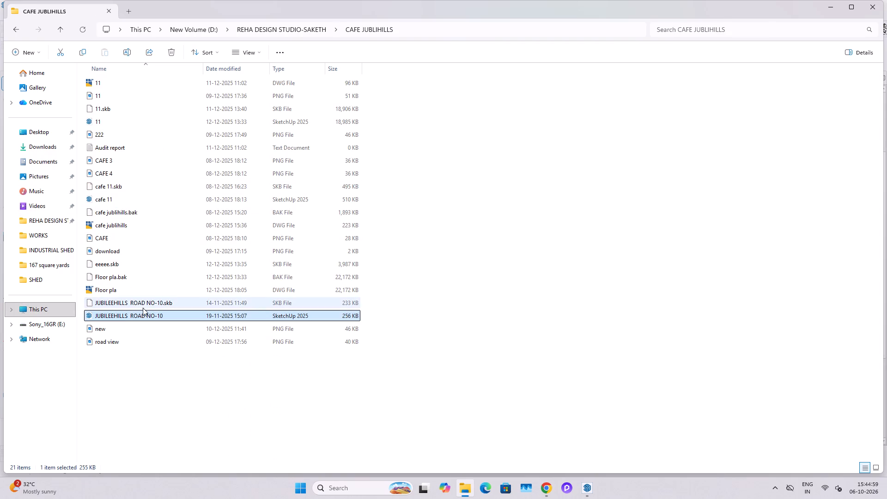
double_click(143, 313)
click(114, 122)
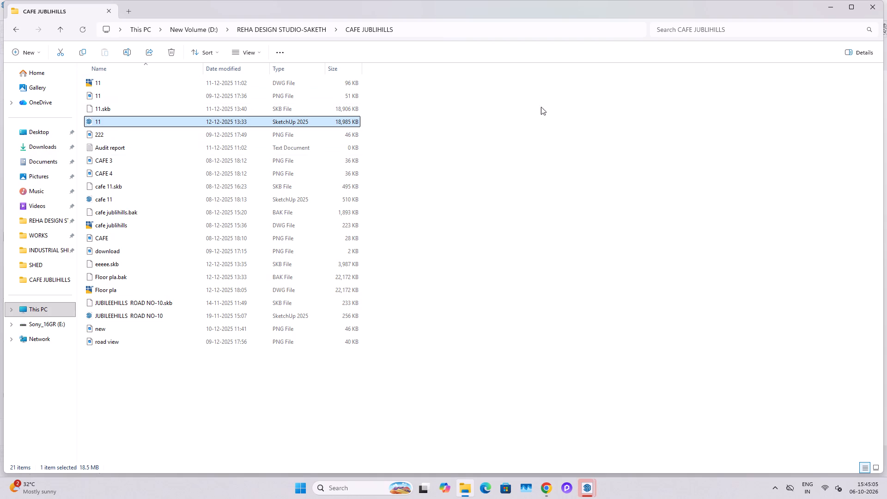
click(826, 4)
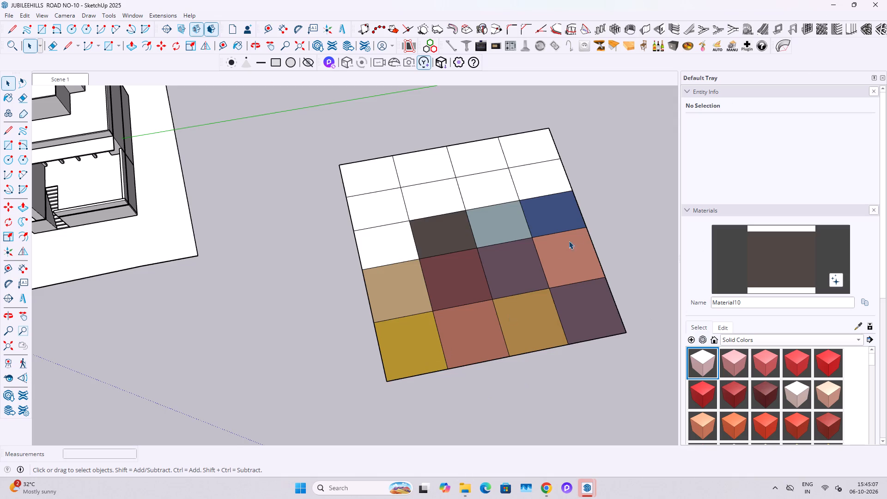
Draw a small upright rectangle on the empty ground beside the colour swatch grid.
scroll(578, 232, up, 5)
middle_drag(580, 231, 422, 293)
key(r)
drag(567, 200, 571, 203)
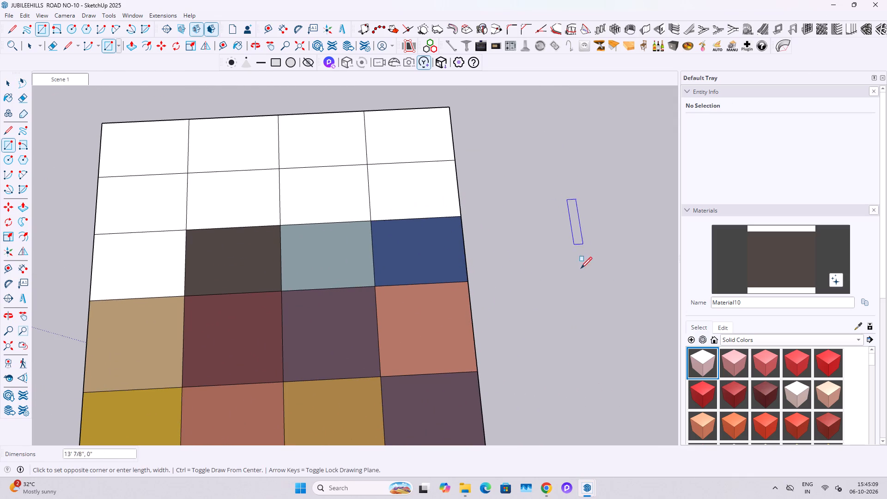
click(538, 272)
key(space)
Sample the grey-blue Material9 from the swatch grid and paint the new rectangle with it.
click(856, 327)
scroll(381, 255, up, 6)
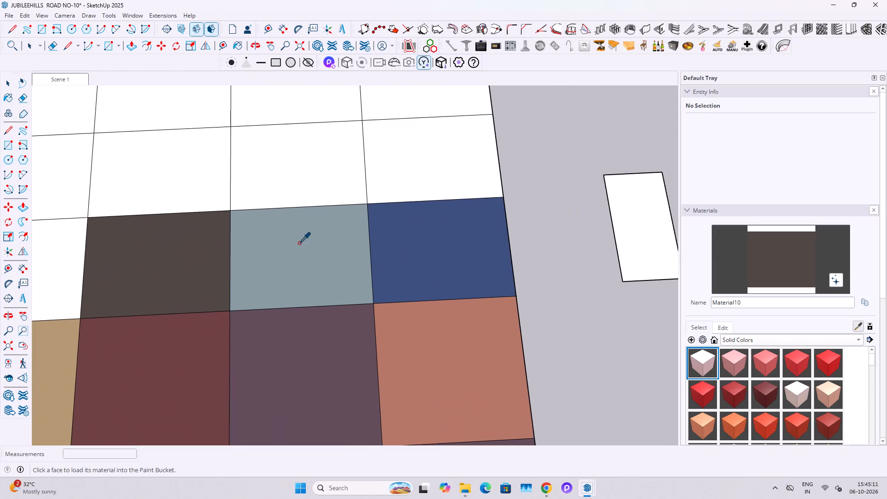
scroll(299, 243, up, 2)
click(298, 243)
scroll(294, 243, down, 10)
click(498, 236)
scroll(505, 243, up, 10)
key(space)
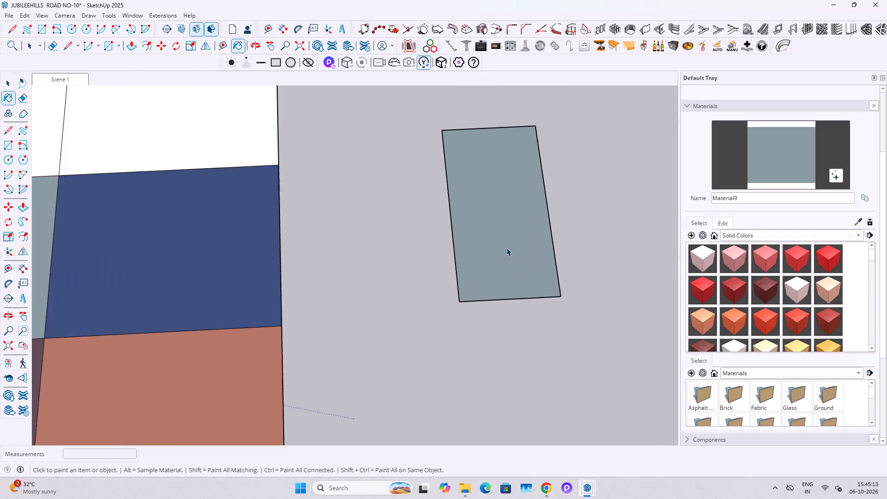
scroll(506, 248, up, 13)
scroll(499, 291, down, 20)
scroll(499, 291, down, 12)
Look over the building massing, and close the JUBILEEHILLS ROAD NO-10 model without saving its changes.
shift+middle_drag(393, 309, 520, 296)
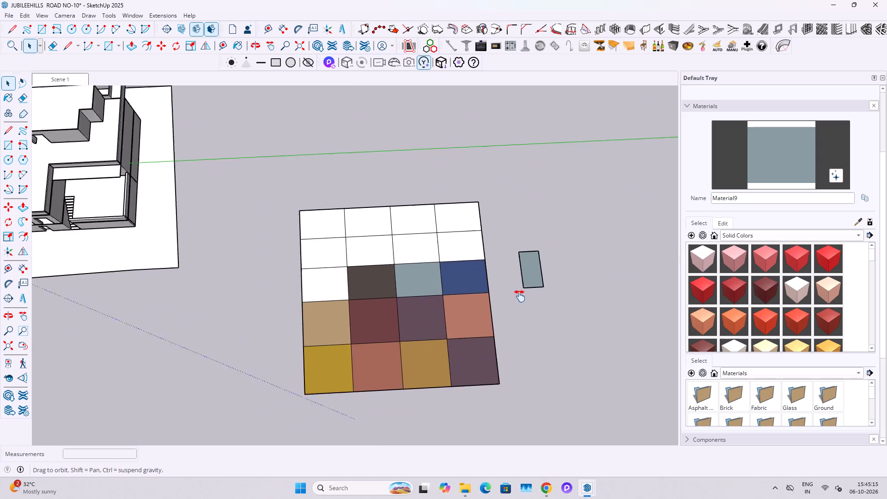
shift+middle_drag(520, 296, 522, 295)
scroll(522, 294, down, 8)
middle_drag(381, 270, 517, 127)
scroll(313, 244, up, 10)
click(886, 56)
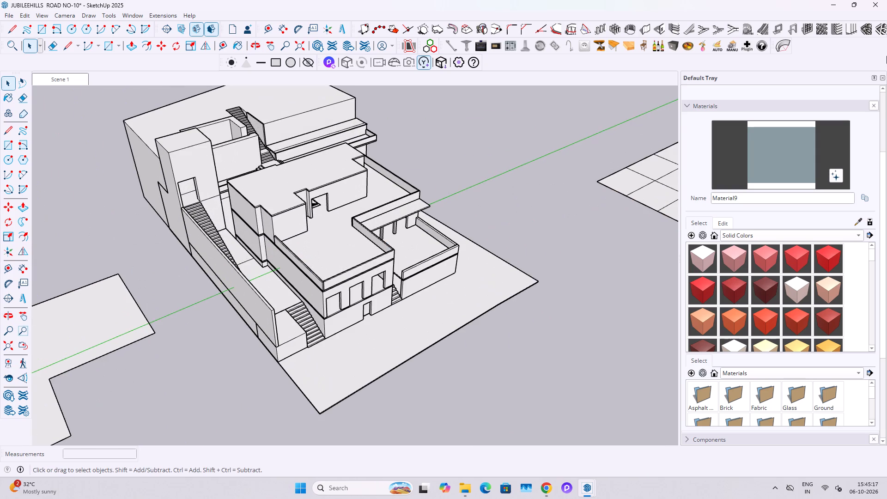
click(881, 1)
click(460, 246)
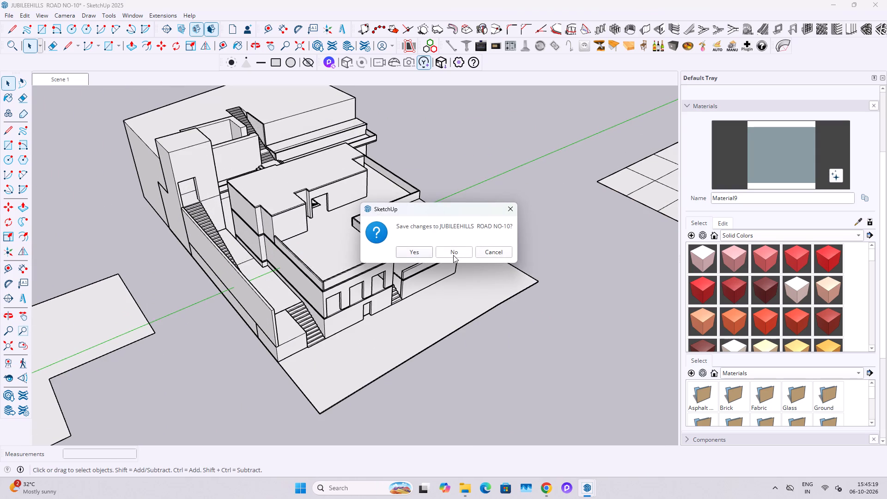
click(453, 255)
key(Escape)
key(Escape)
Look through the REHA DESIGN STUDIO-SAKETH project folders, including ASIAN PAINTS AND WINDOWS CATALOUGE, for a material reference.
click(463, 488)
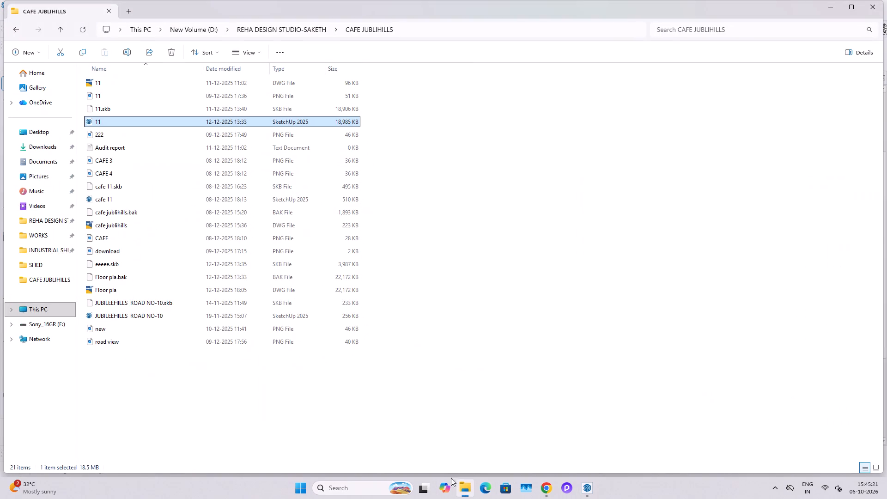
click(47, 216)
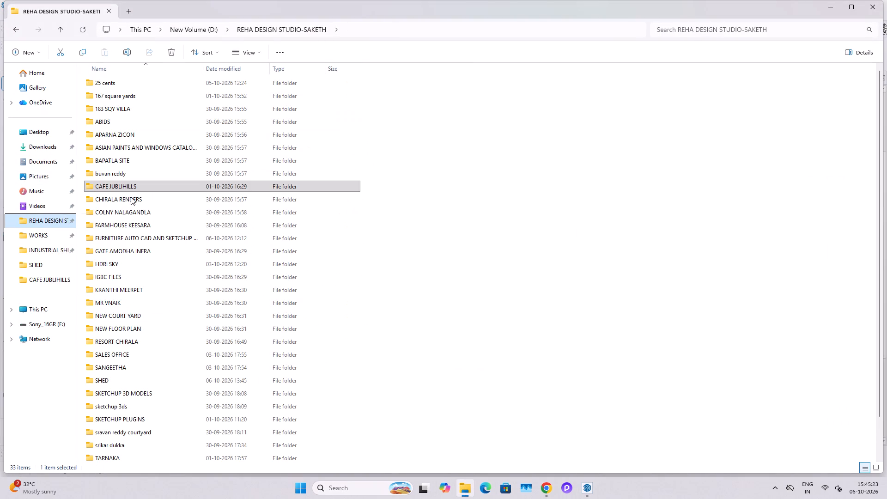
double_click(167, 149)
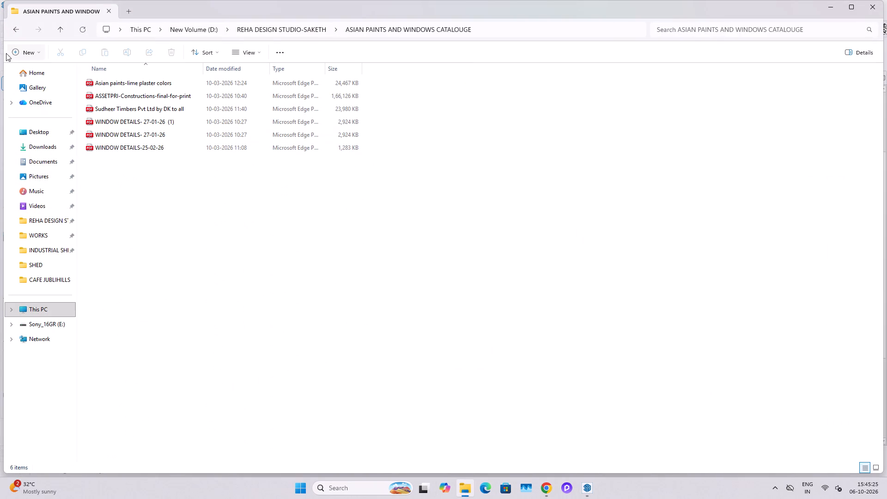
click(22, 25)
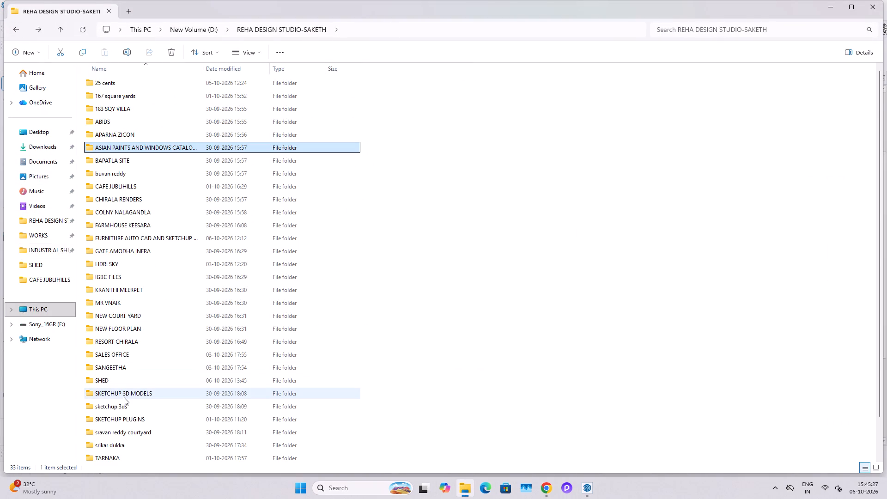
scroll(124, 397, down, 6)
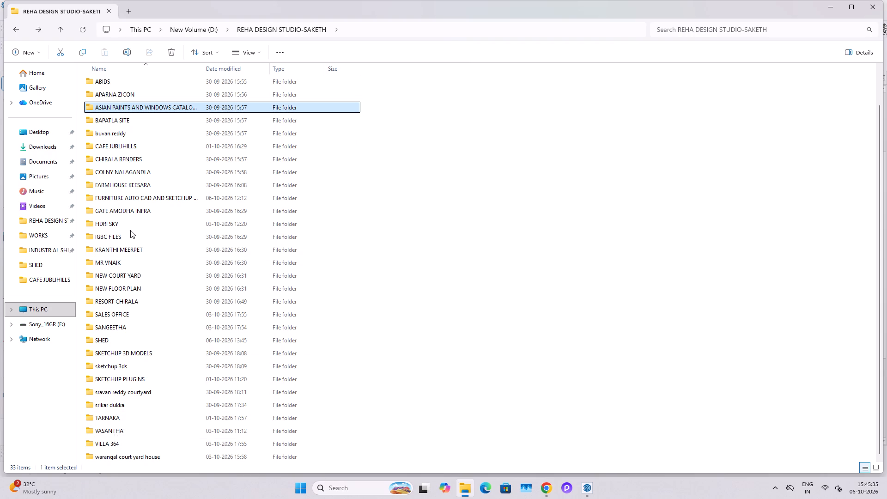
click(120, 91)
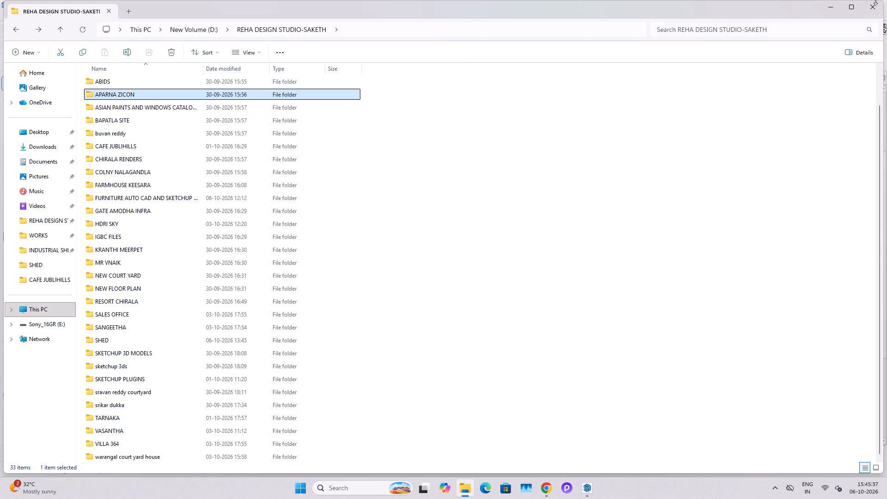
click(824, 6)
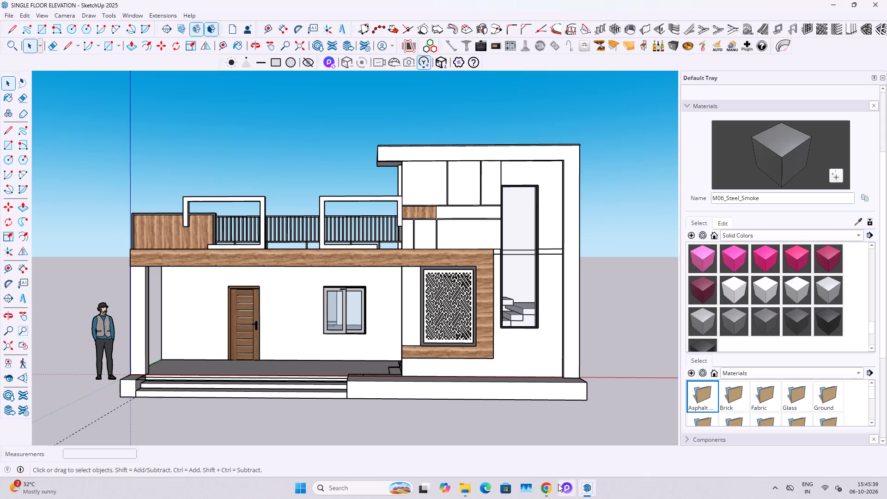
Switch to Google Chrome and search the web for GREEN COLOR TEXTURE.
click(549, 488)
click(468, 14)
click(465, 25)
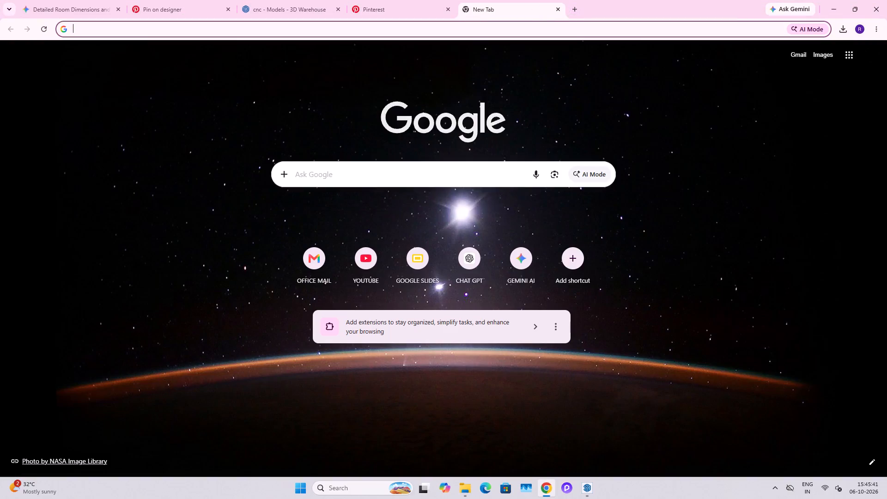
text(GREEN)
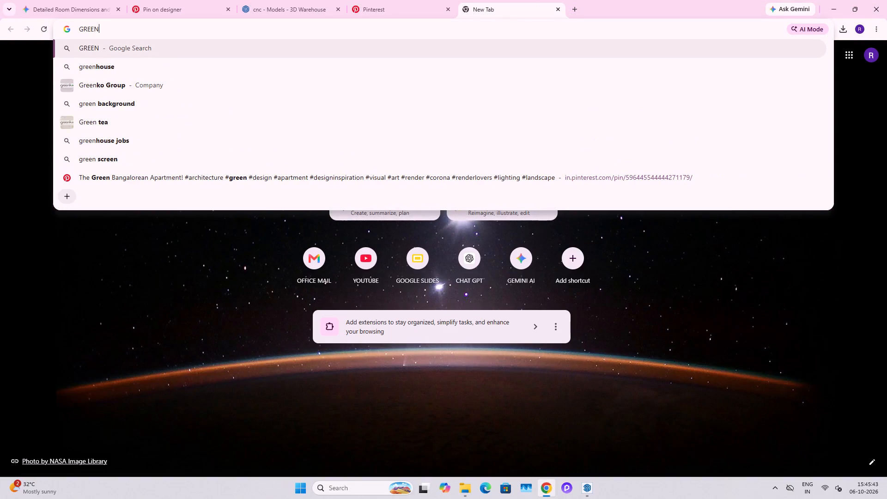
key(space)
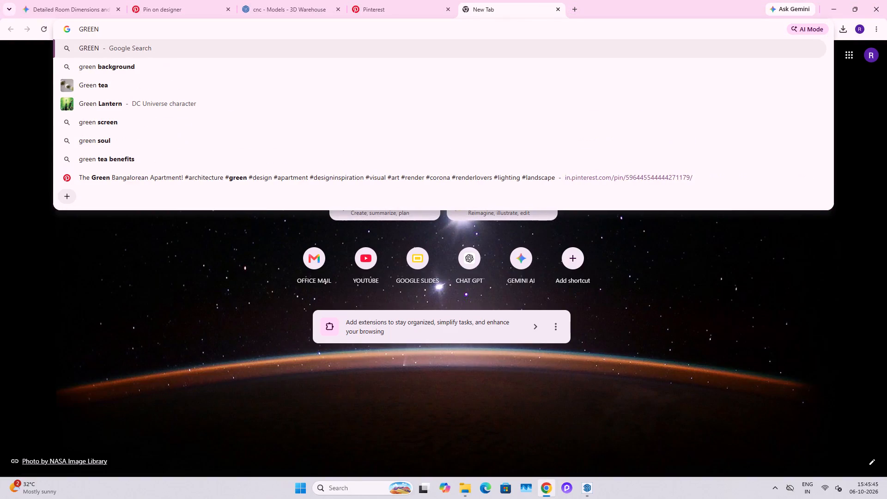
text(COLOR TEXR)
key(BackSpace)
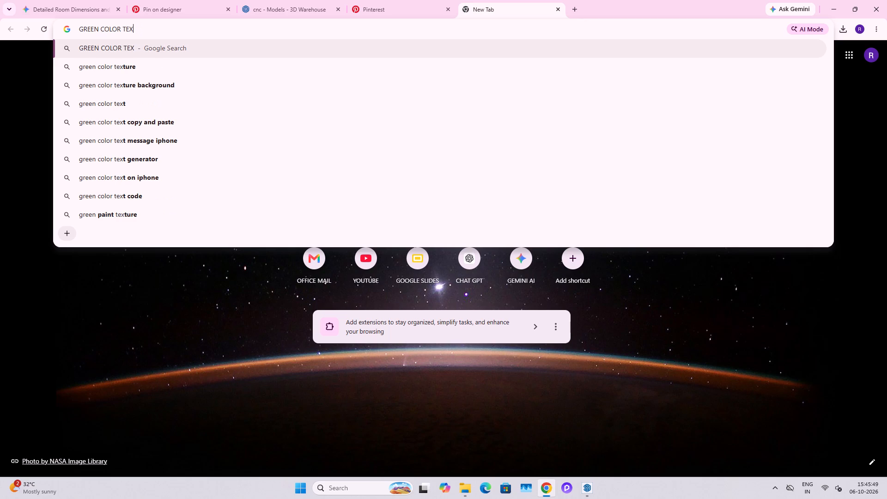
text(TURE)
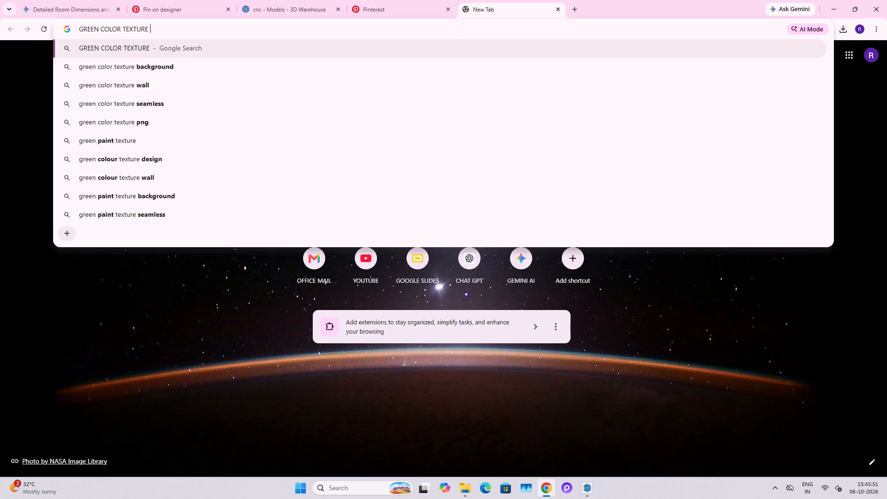
key(space)
key(Return)
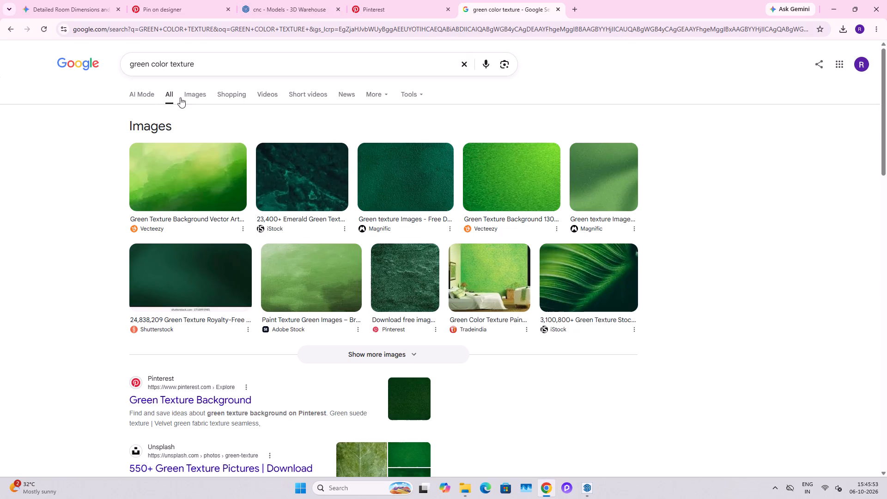
Look through the image results for a green texture suited to the elevation.
click(193, 92)
scroll(302, 237, down, 8)
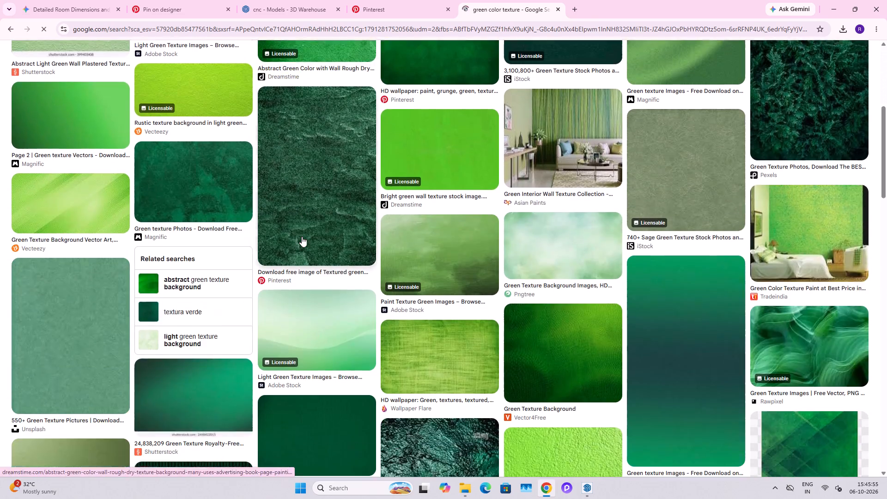
scroll(302, 237, down, 16)
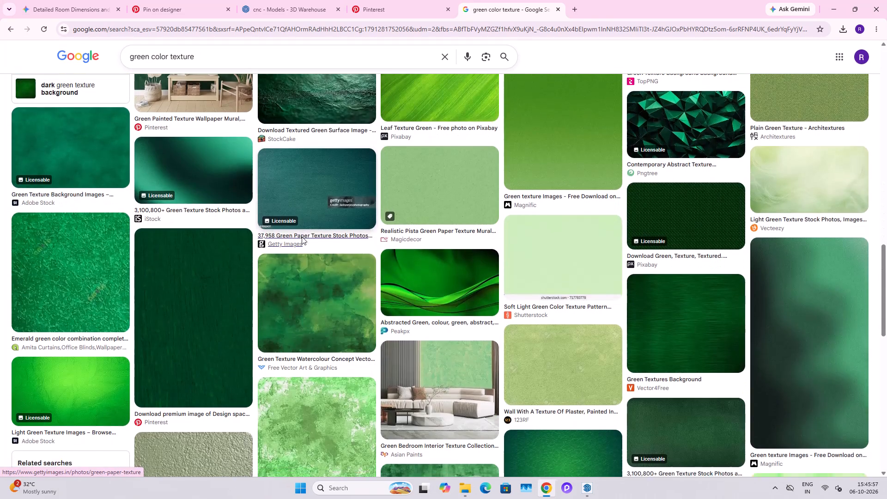
scroll(302, 237, down, 7)
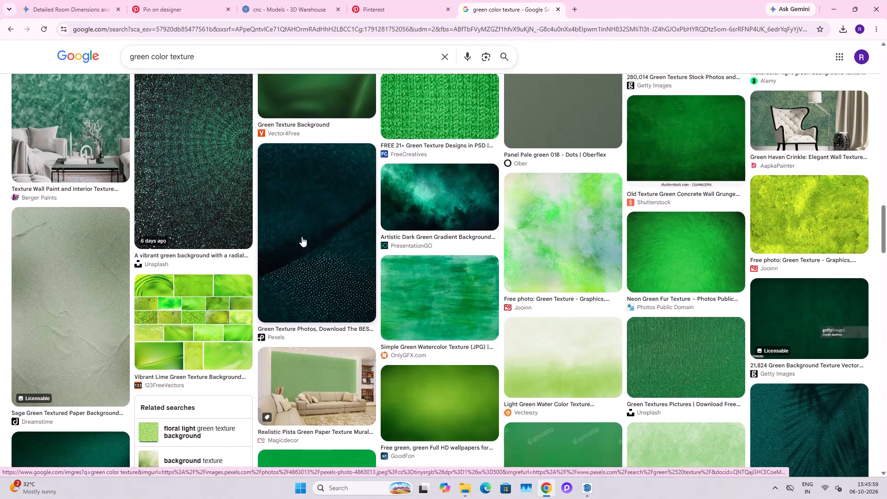
Refine the image search to LIGHT green color texture.
click(236, 59)
key(space)
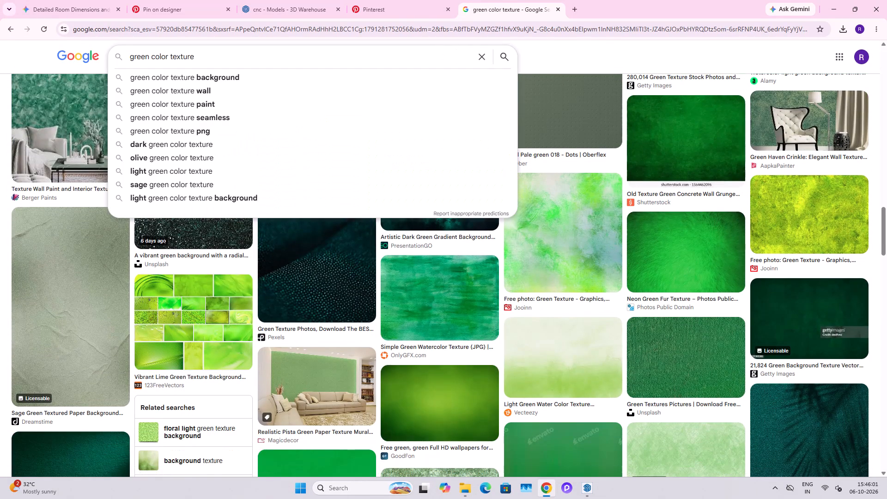
click(128, 54)
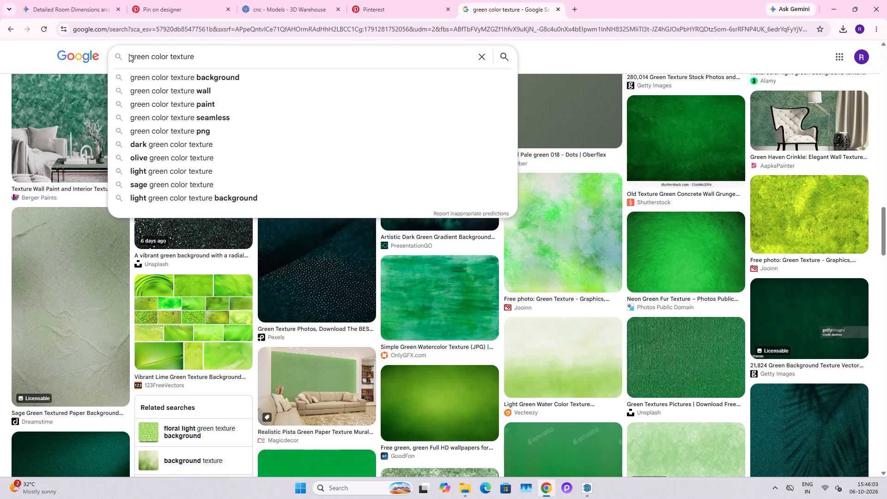
click(129, 57)
click(128, 56)
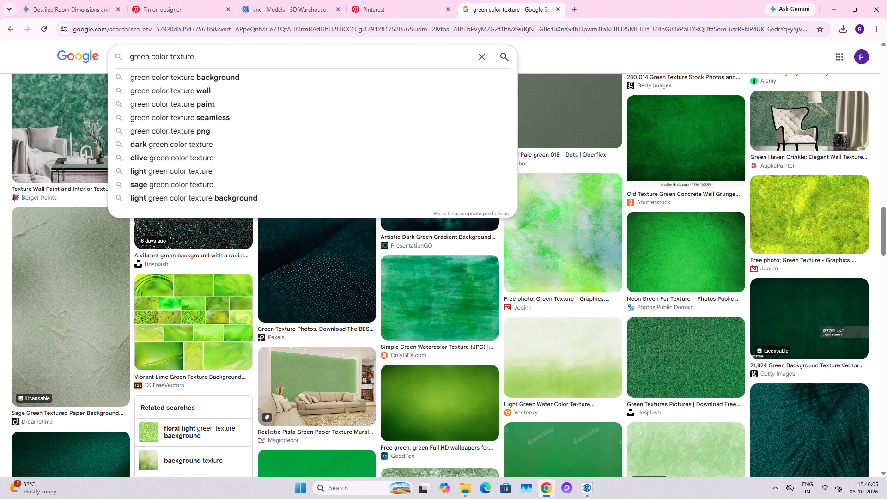
click(130, 56)
text(LIGHT)
key(space)
key(Return)
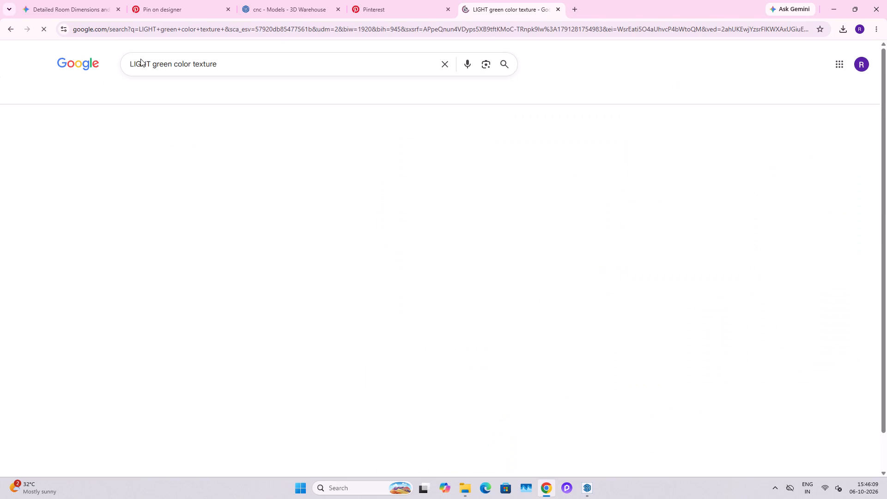
Look through the light green texture images for a shade and finish suited to the elevation.
scroll(363, 266, down, 4)
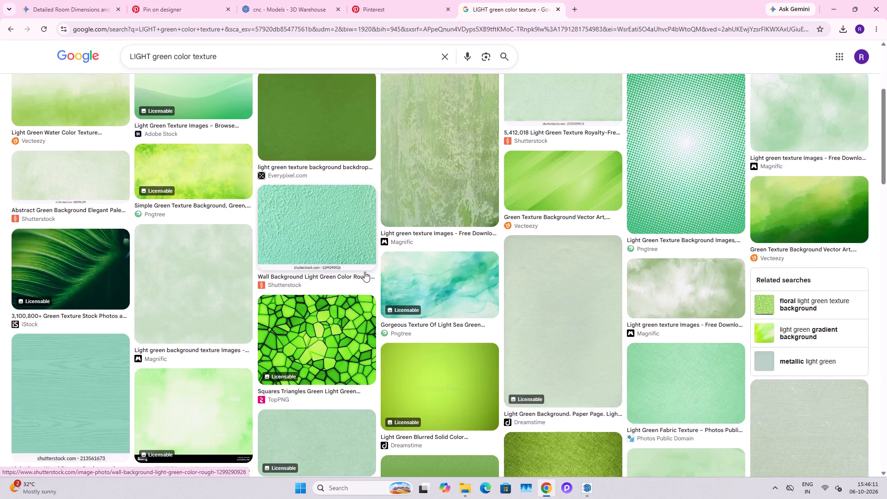
scroll(365, 272, down, 14)
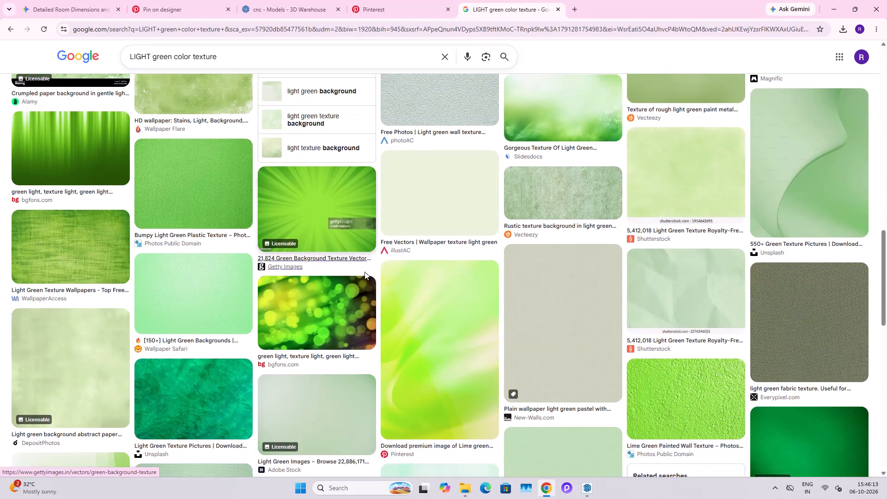
scroll(365, 272, down, 14)
scroll(365, 272, down, 7)
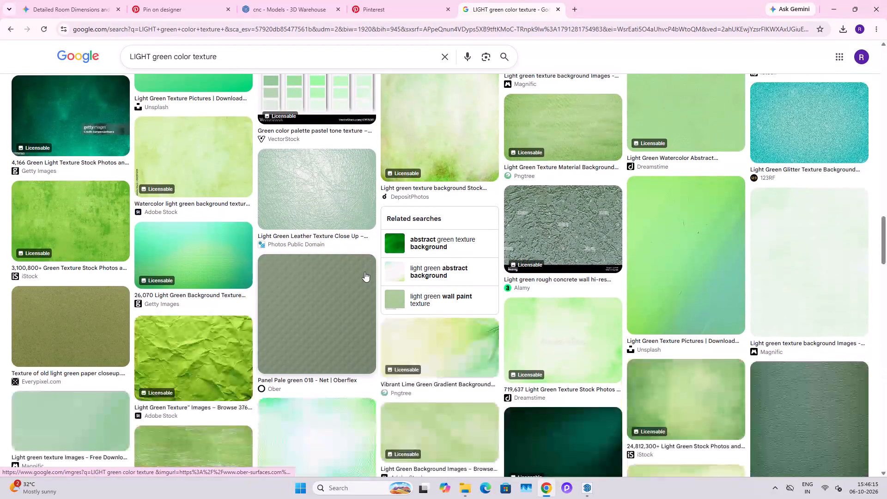
scroll(365, 272, down, 13)
scroll(365, 272, up, 15)
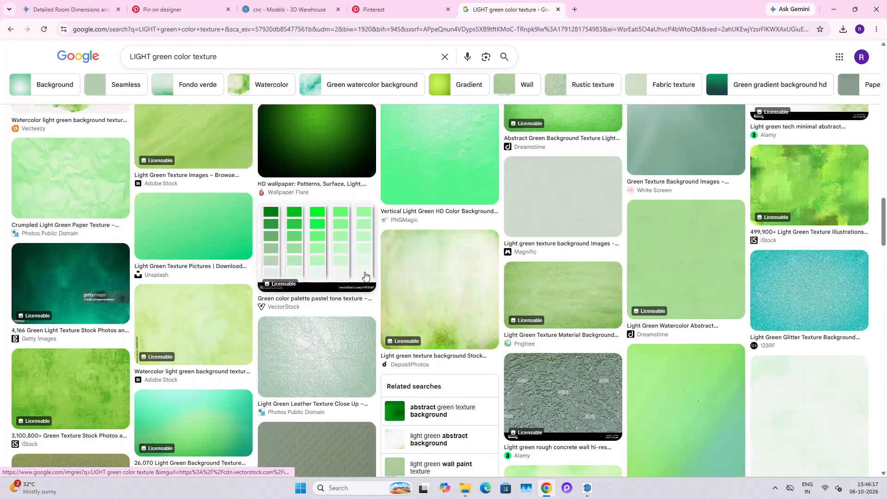
scroll(365, 272, up, 20)
scroll(365, 272, up, 2)
Check the Pinterest reference render of the single-floor house for its green wall finish, and return to the SketchUp model.
click(826, 0)
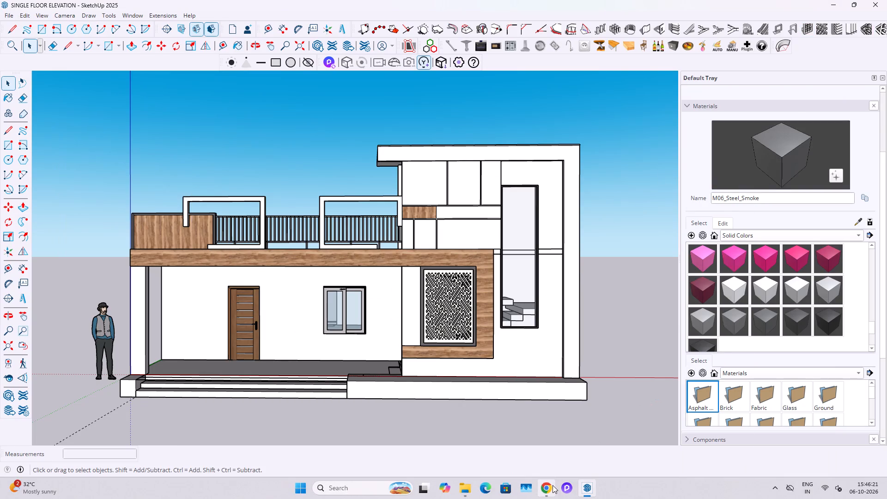
click(553, 485)
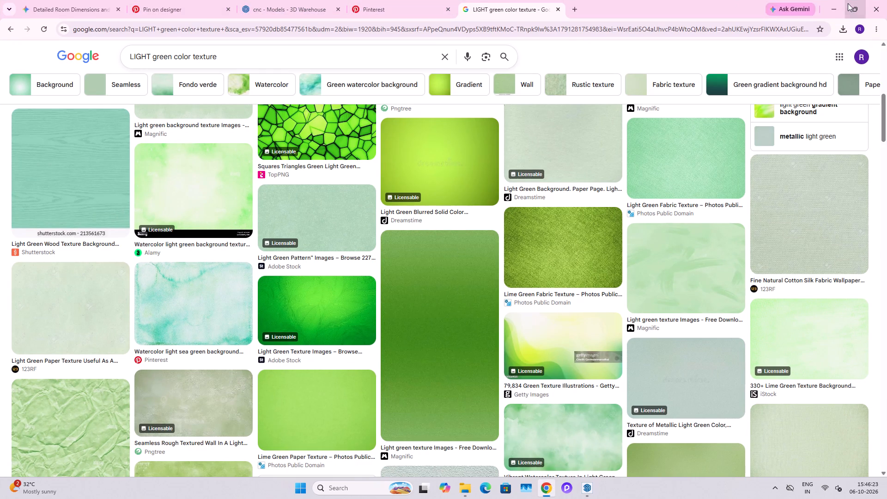
click(848, 3)
click(396, 24)
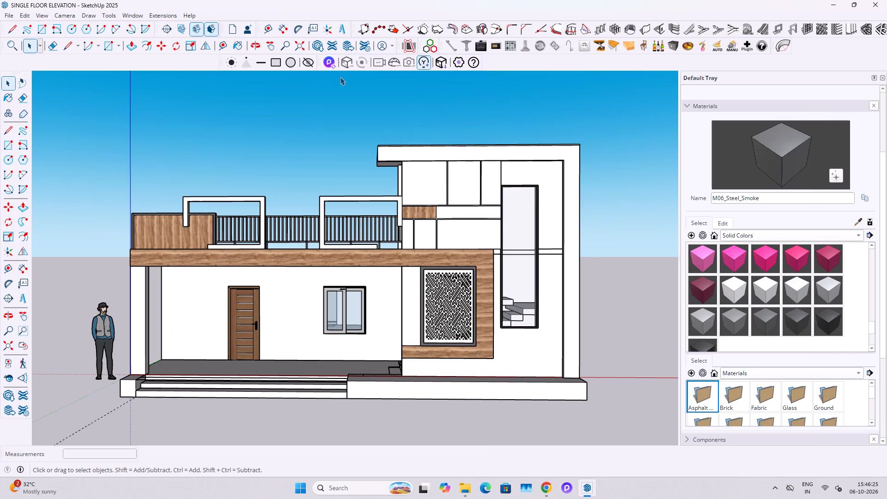
click(540, 486)
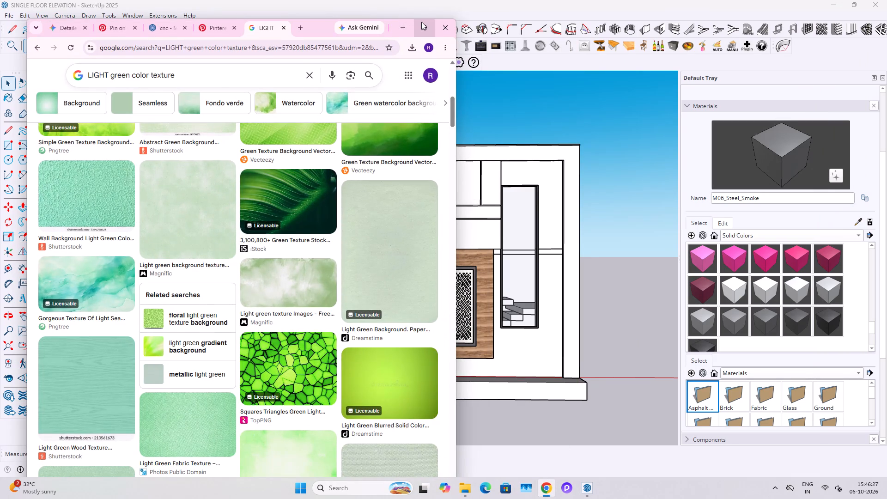
click(421, 22)
click(403, 11)
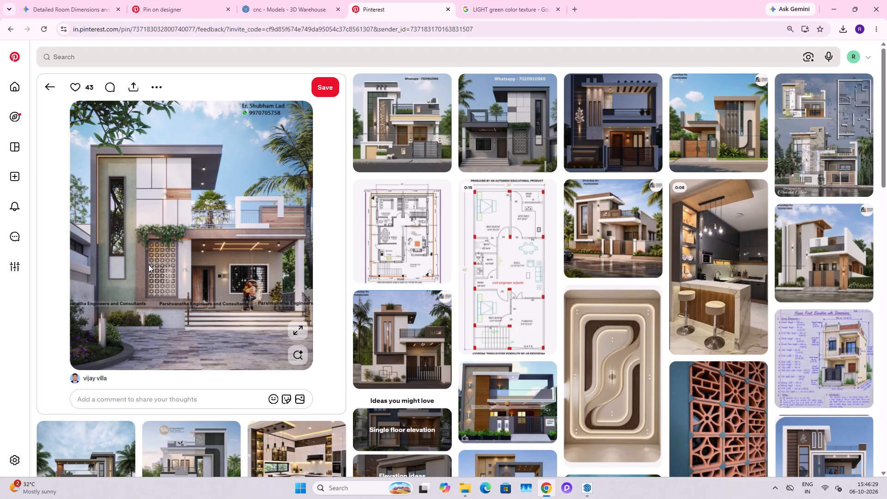
scroll(122, 283, up, 2)
click(840, 2)
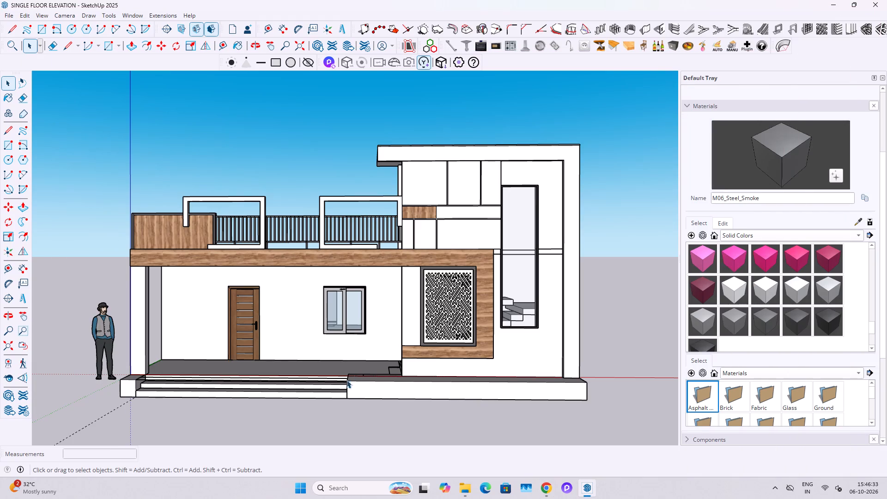
In File Explorer, check the FARMHOUSE KEESARA folder and the VILLA 364 textures folder for a usable material image.
click(468, 494)
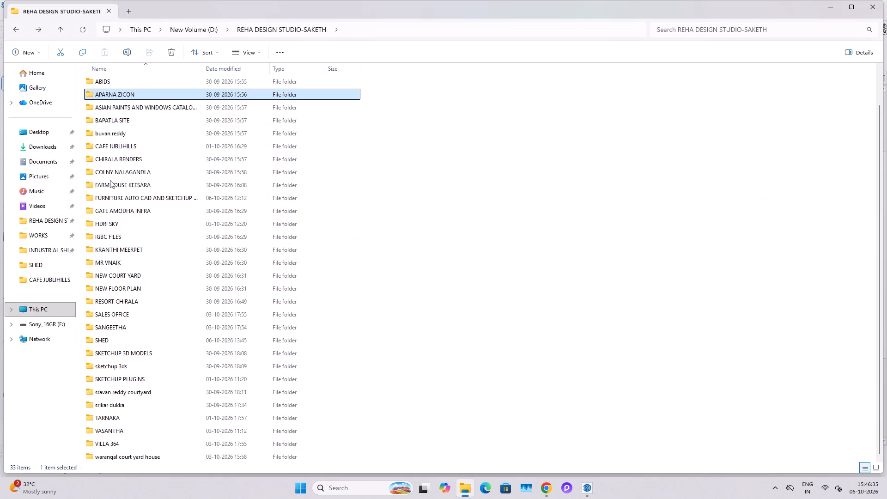
double_click(124, 185)
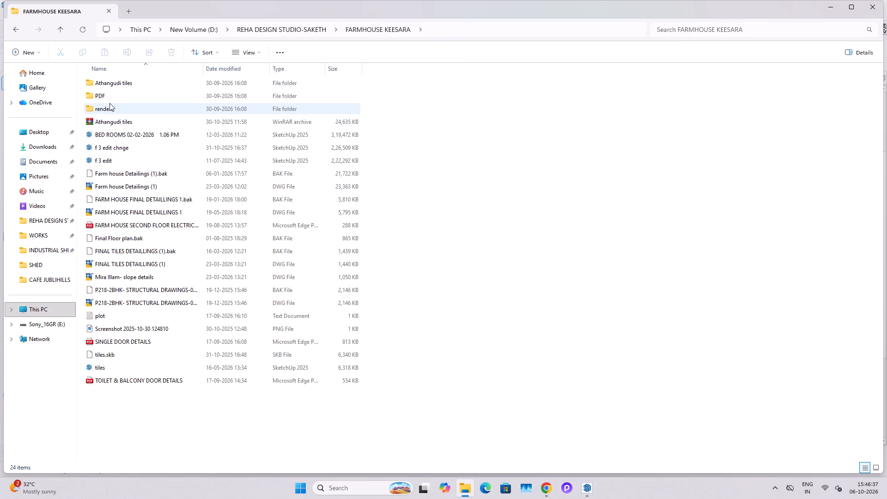
click(10, 27)
scroll(156, 294, down, 9)
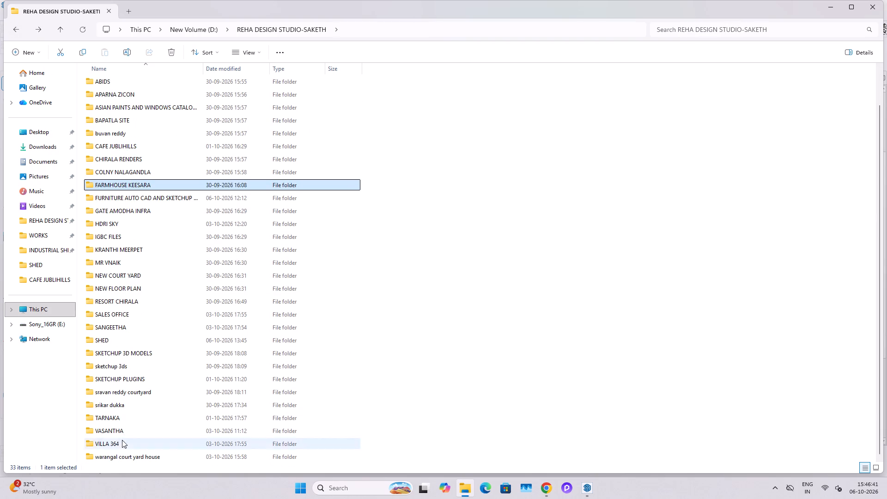
double_click(122, 440)
double_click(115, 116)
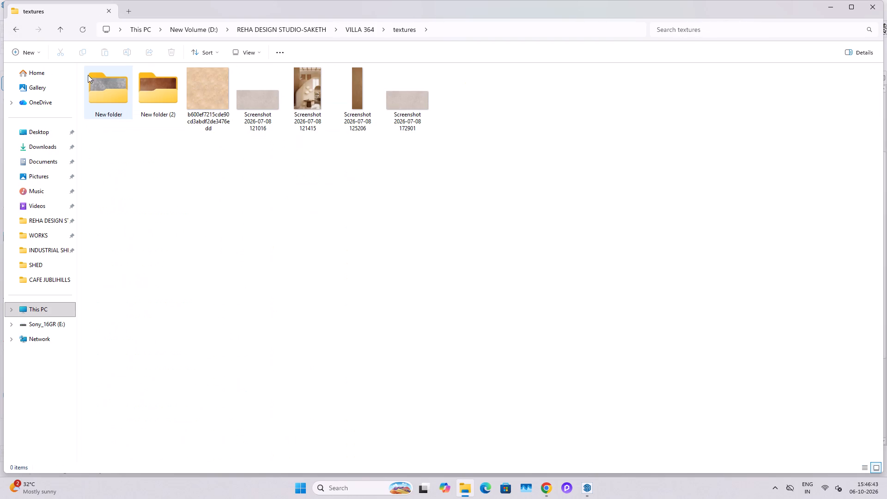
double_click(104, 92)
click(15, 25)
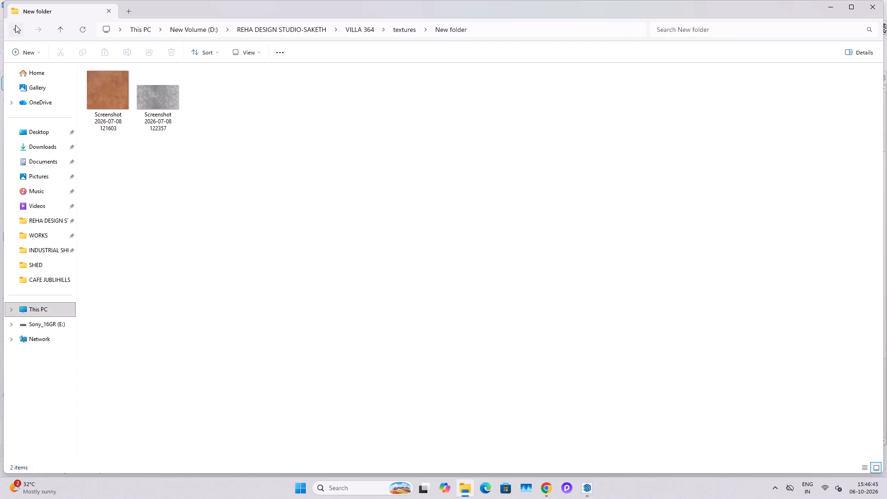
click(15, 25)
Look through VILLA 364's INTERIOR renders, including common space 1st floor, and its ai folder for a material reference.
double_click(127, 110)
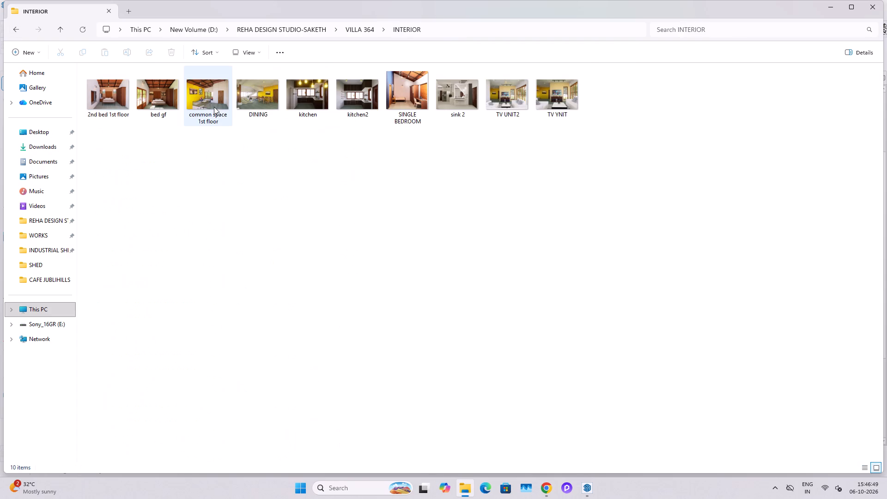
double_click(214, 107)
scroll(205, 93, up, 2)
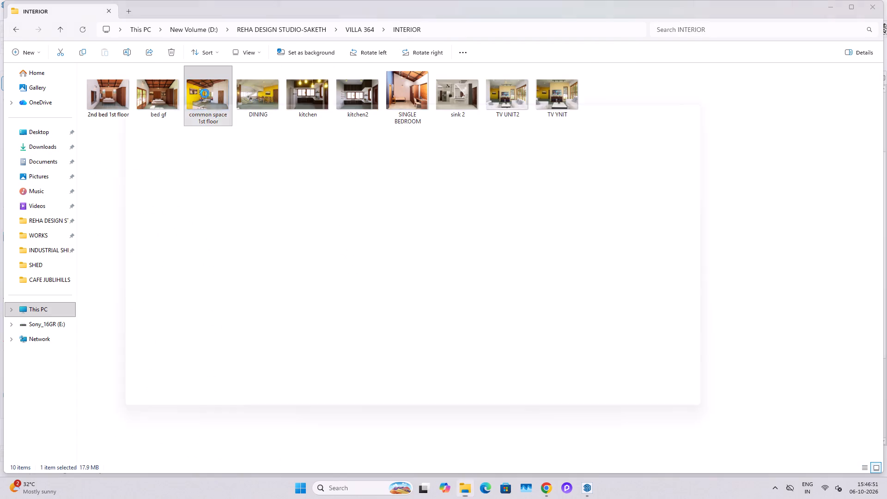
scroll(205, 93, up, 3)
key(Escape)
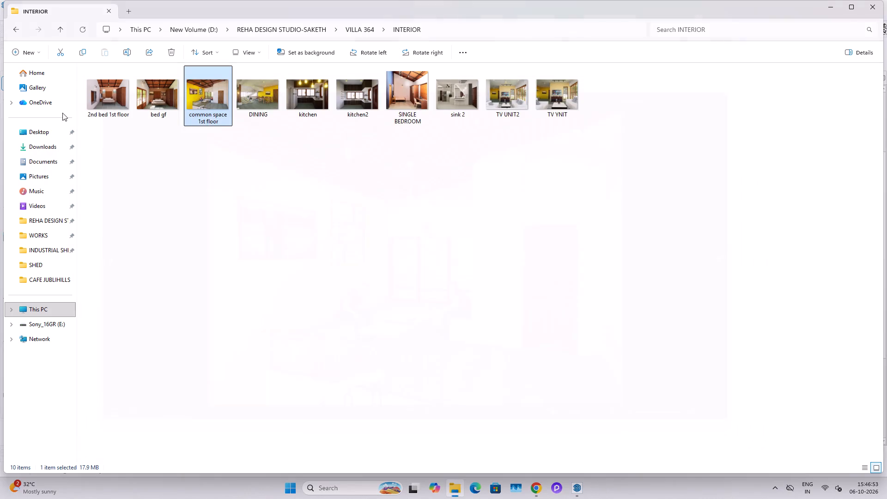
key(Escape)
click(16, 33)
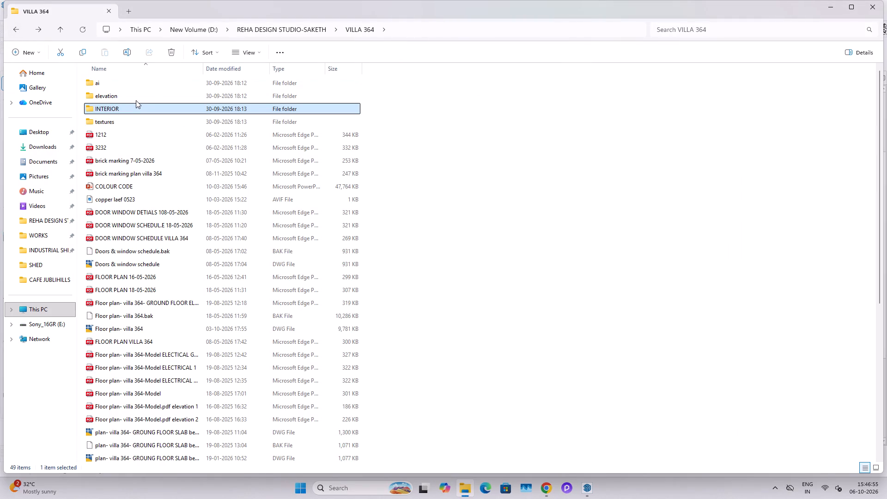
click(129, 84)
click(126, 84)
double_click(126, 84)
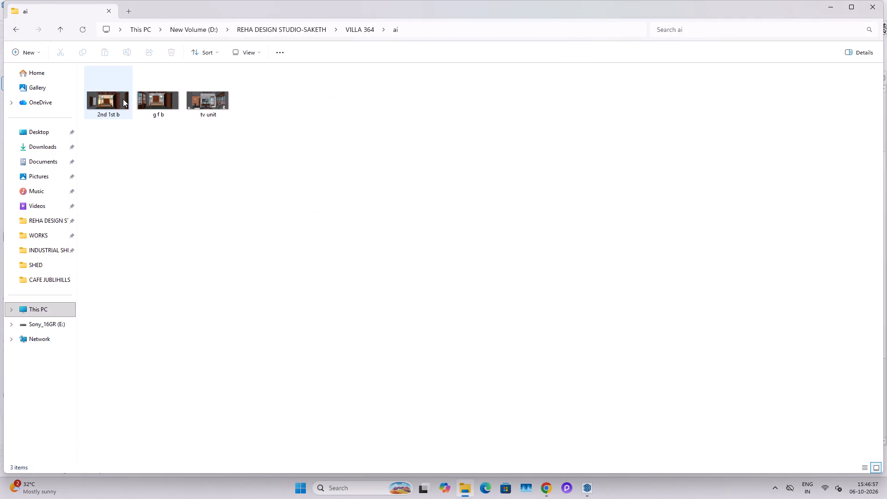
click(23, 30)
click(17, 30)
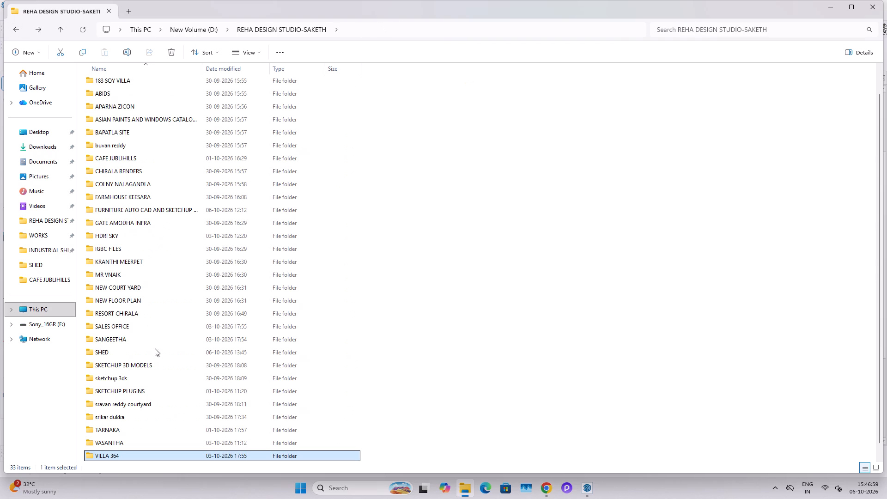
Check the VILLA 364 textures folder and its New folder for a usable material image, and leave File Explorer.
double_click(139, 453)
scroll(155, 297, down, 12)
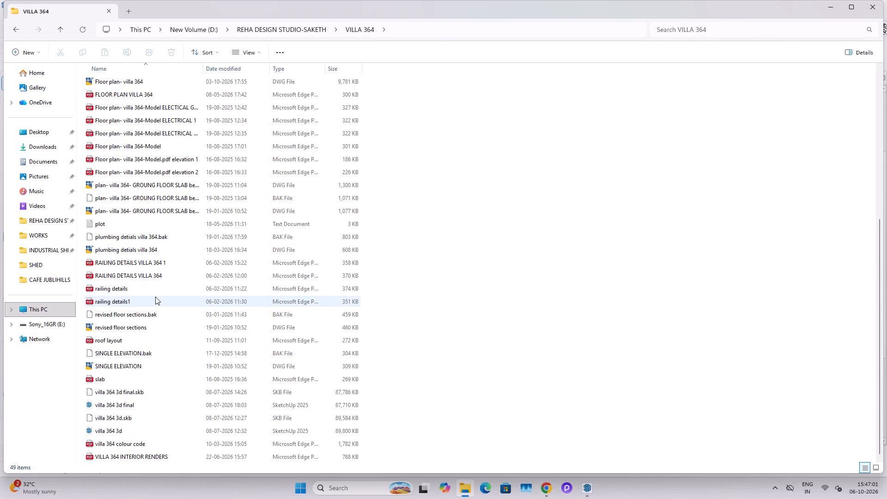
scroll(155, 297, down, 3)
scroll(155, 297, up, 12)
click(103, 116)
double_click(104, 119)
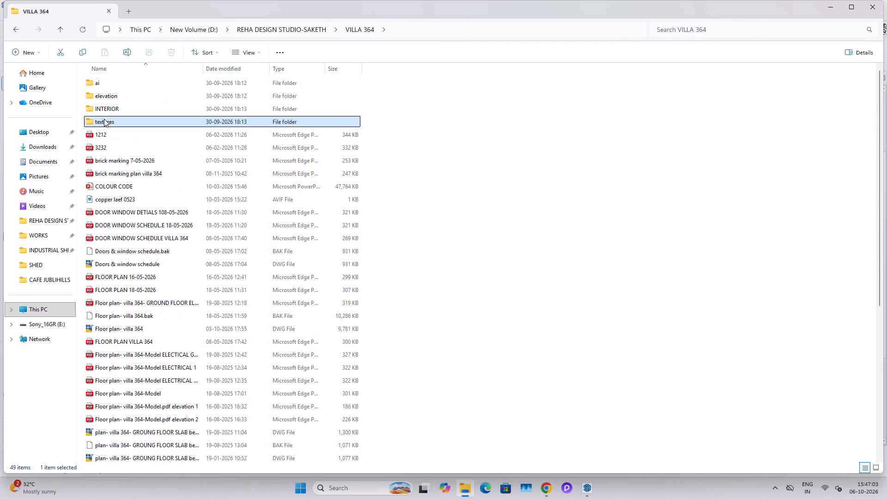
double_click(109, 111)
click(111, 110)
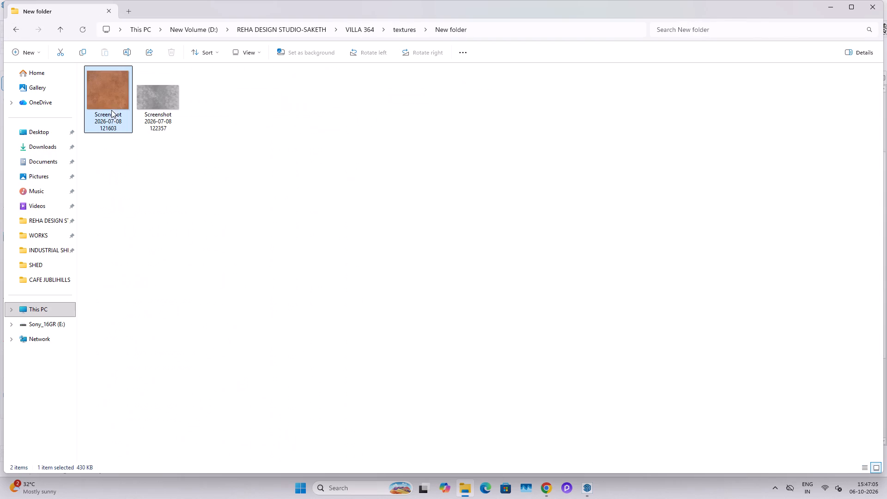
click(15, 26)
double_click(116, 103)
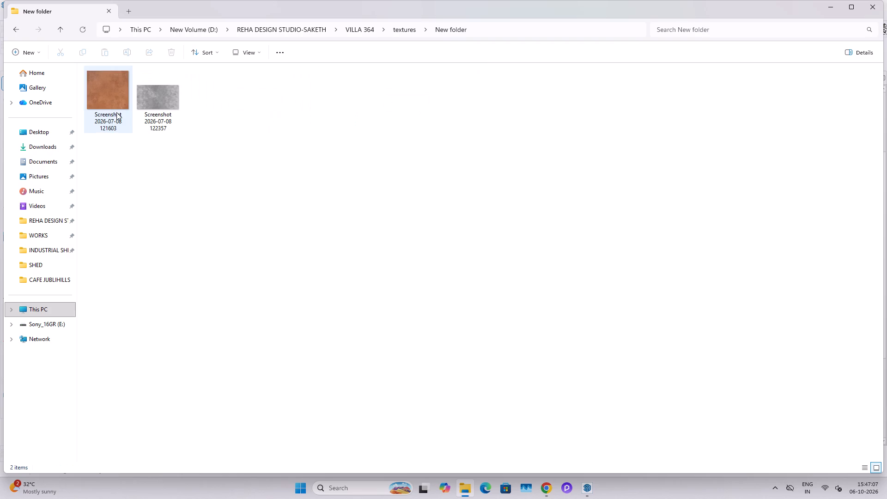
click(116, 112)
key(Escape)
key(Escape)
double_click(22, 30)
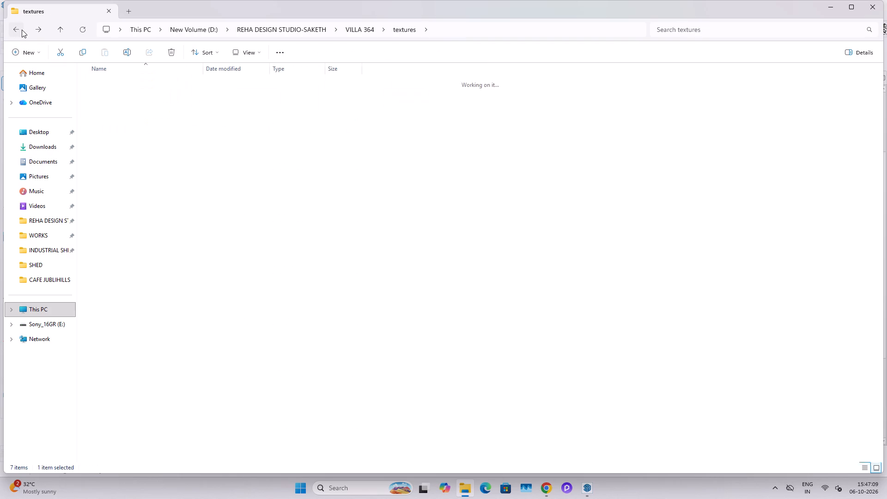
click(18, 30)
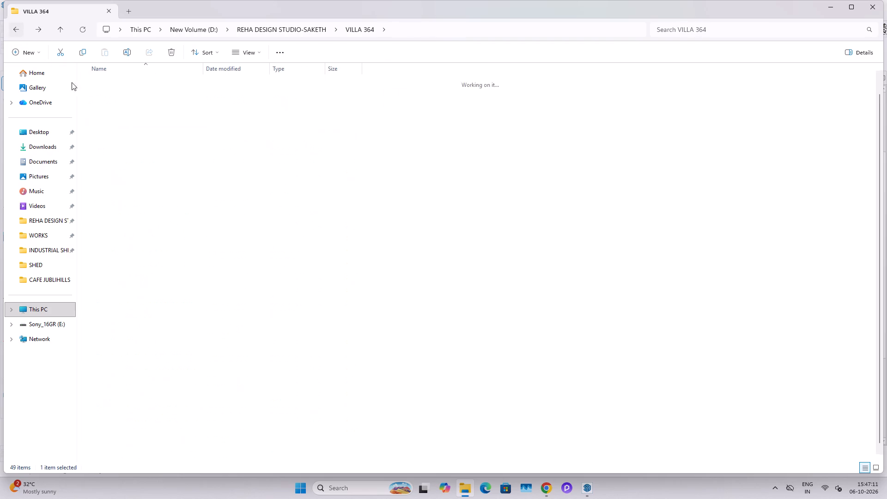
scroll(215, 294, down, 7)
click(840, 0)
click(832, 5)
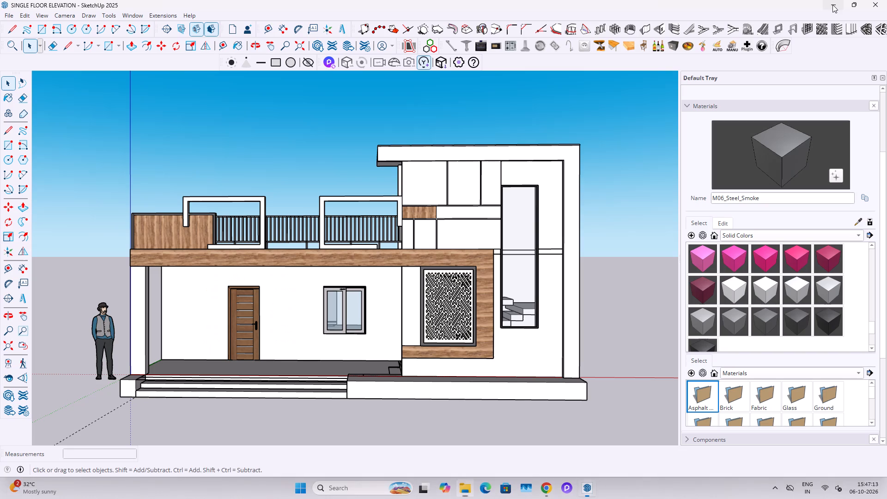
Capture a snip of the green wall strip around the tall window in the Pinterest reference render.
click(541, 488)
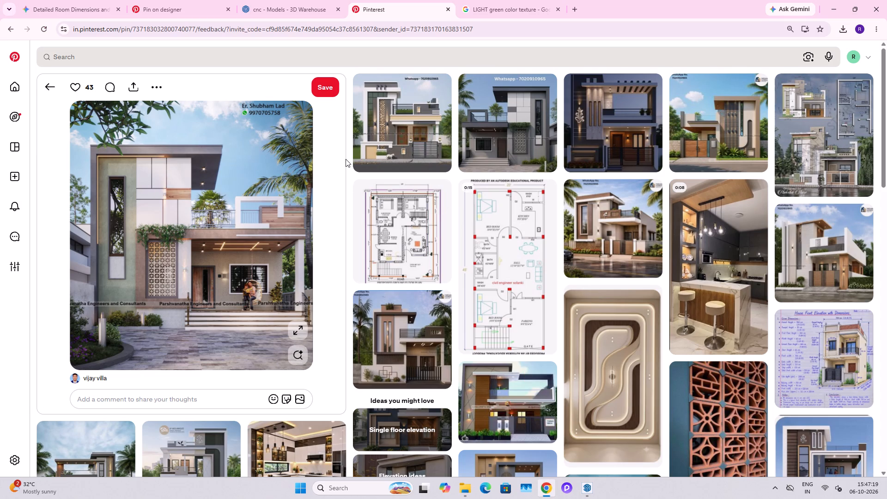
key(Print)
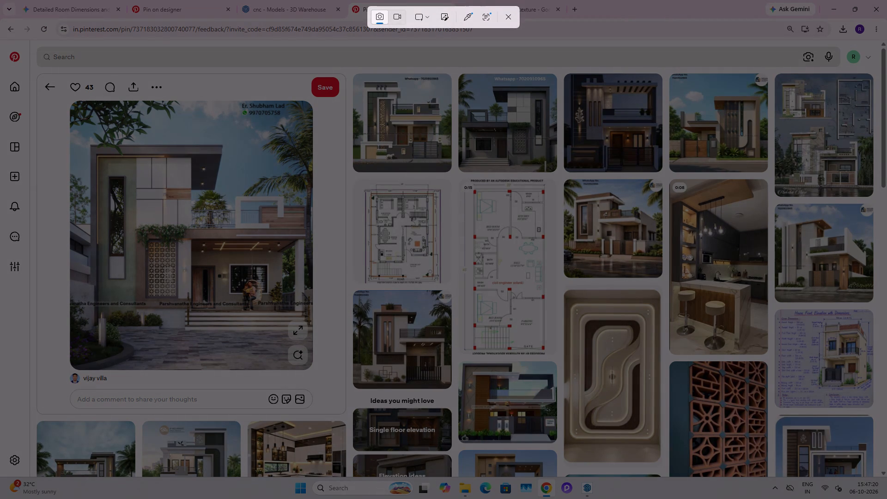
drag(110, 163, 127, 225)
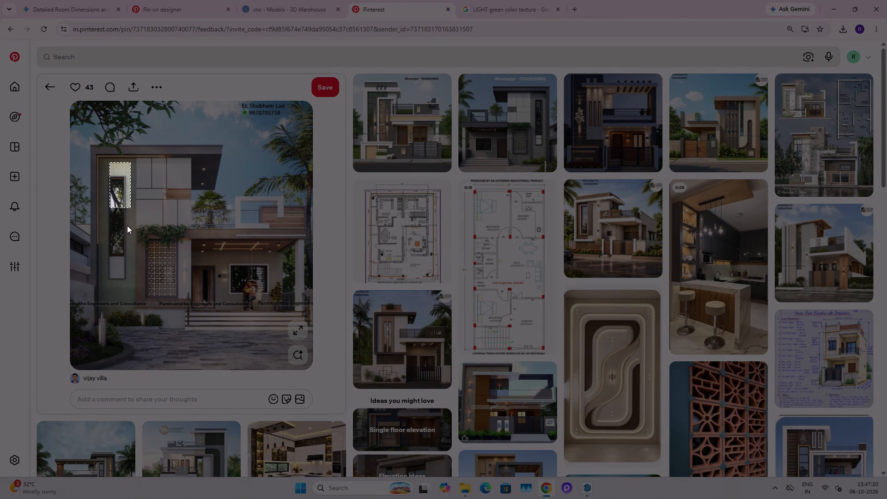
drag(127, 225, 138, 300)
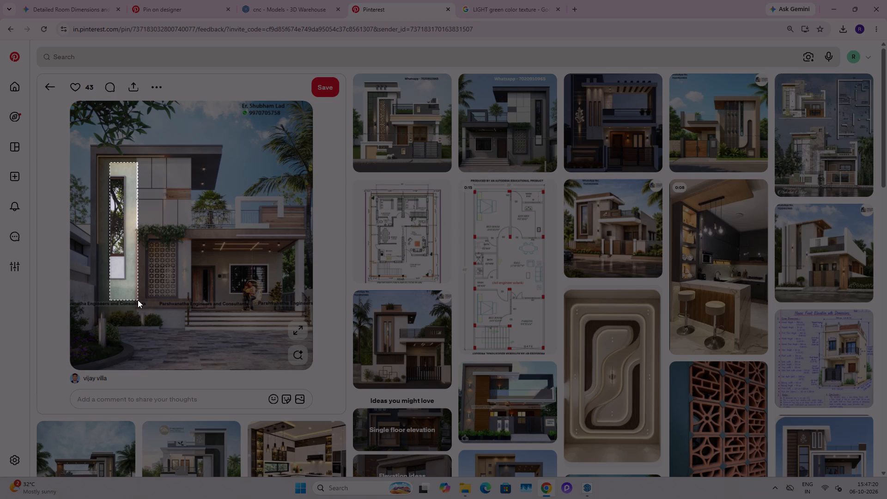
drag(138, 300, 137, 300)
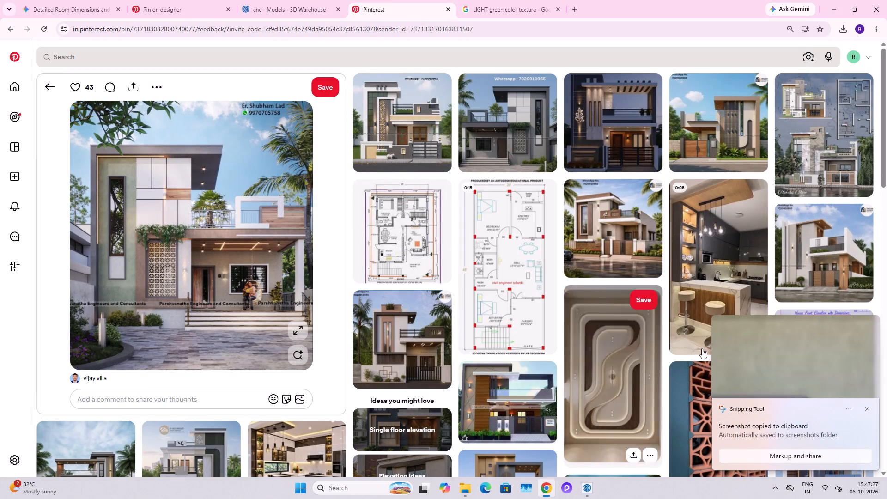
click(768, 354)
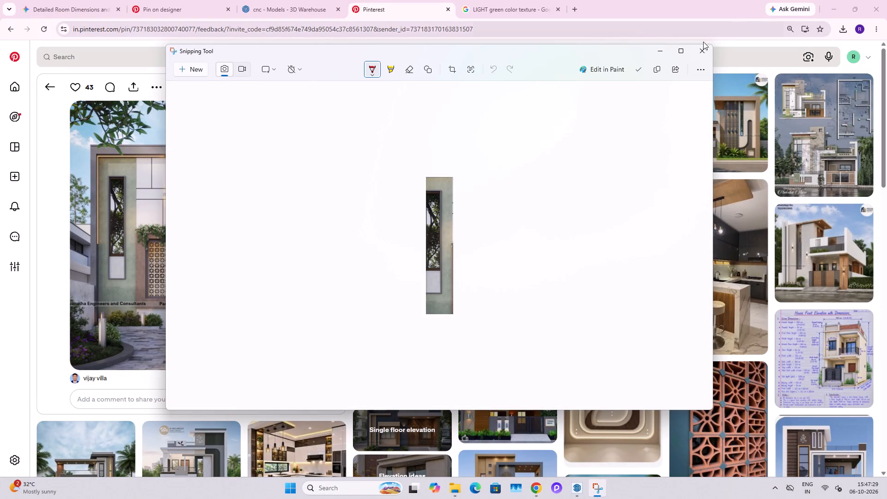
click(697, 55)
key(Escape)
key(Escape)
Refine the Google image search to "LIGHT green color texture WALL".
click(503, 0)
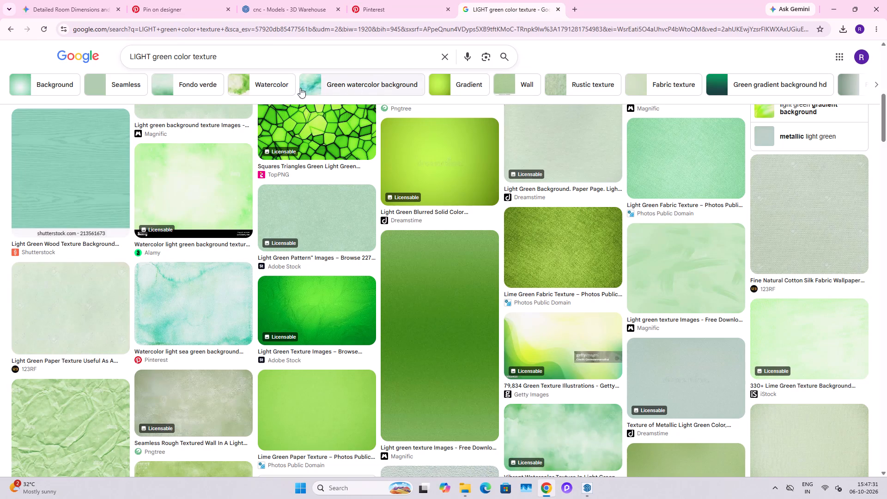
click(239, 57)
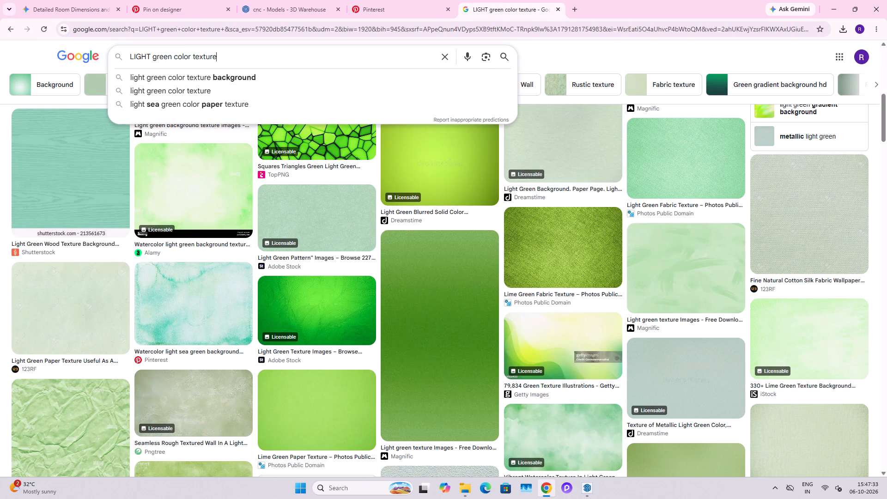
key(space)
text(WALL)
key(Return)
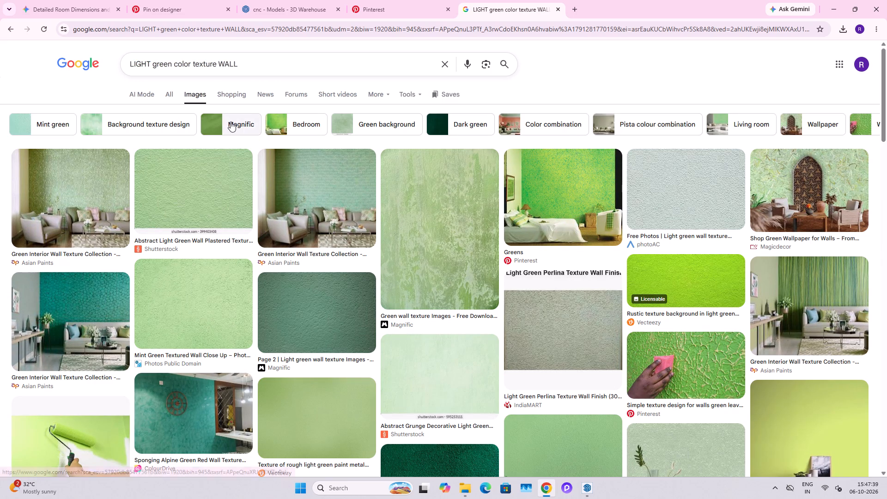
Look through the wall texture images, previewing Unsplash's textured light green wall surface and its related images for a suitable finish.
scroll(248, 150, down, 7)
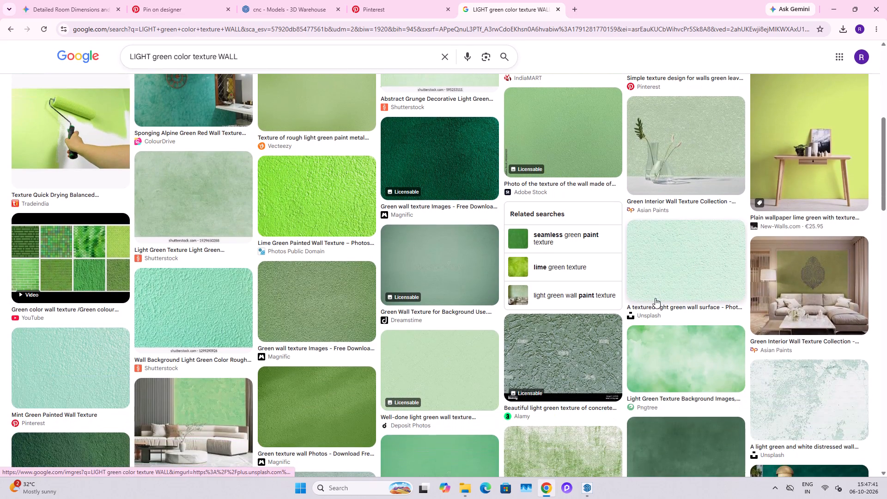
click(680, 286)
scroll(628, 209, down, 1)
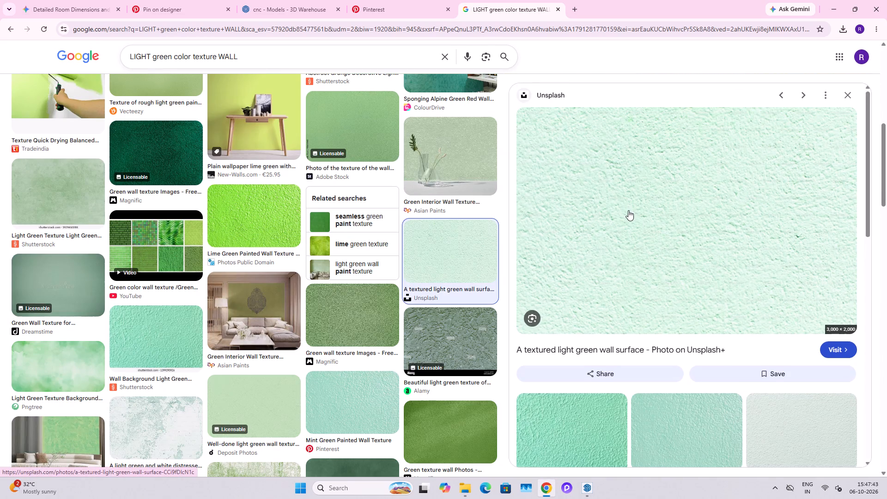
scroll(628, 210, down, 7)
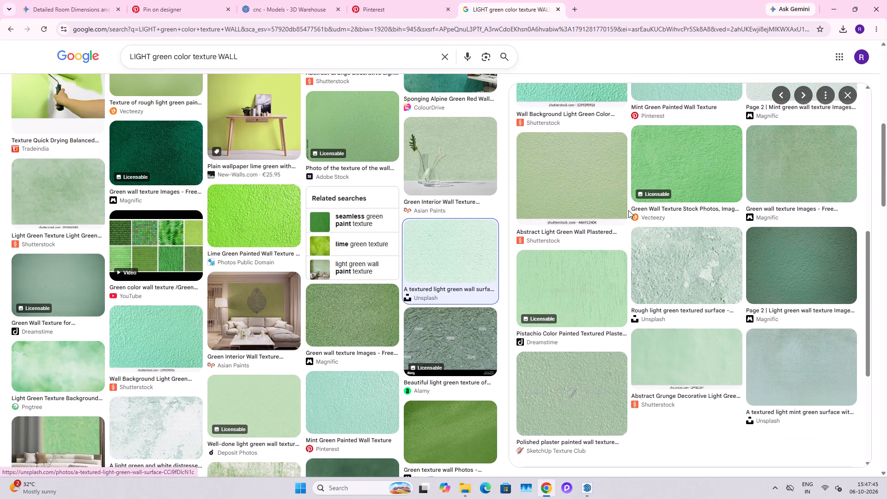
scroll(628, 210, down, 4)
scroll(628, 210, up, 11)
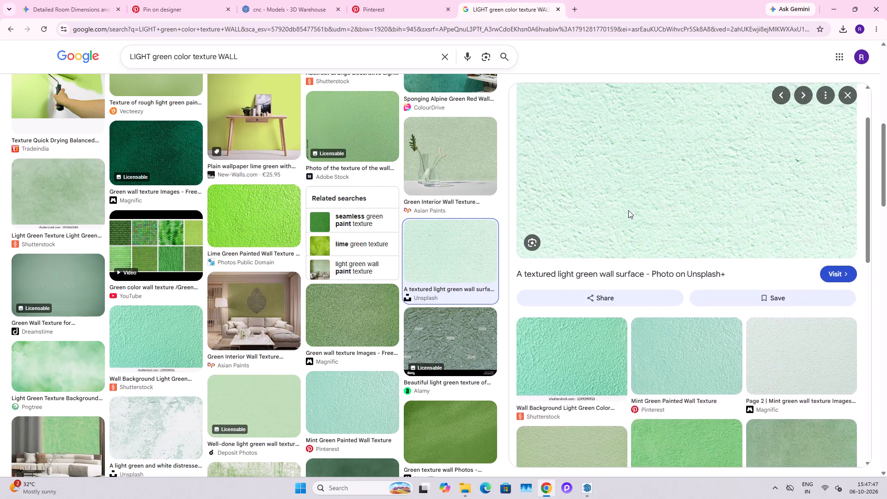
scroll(629, 219, up, 3)
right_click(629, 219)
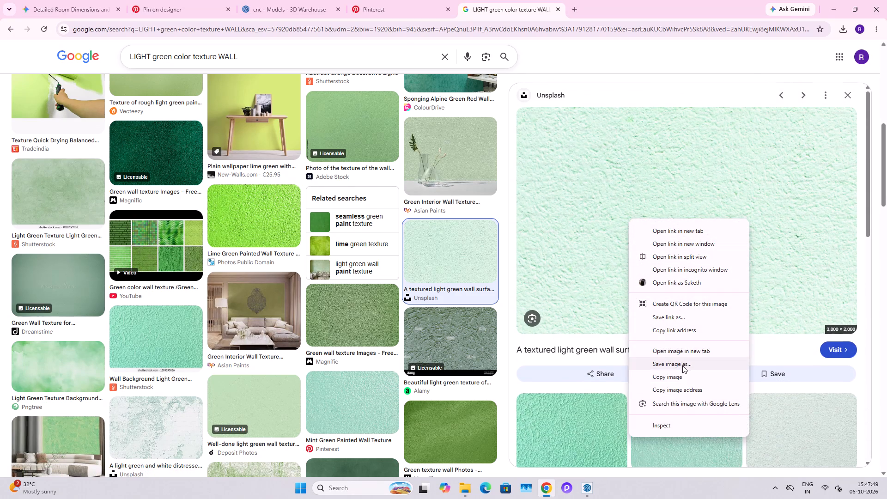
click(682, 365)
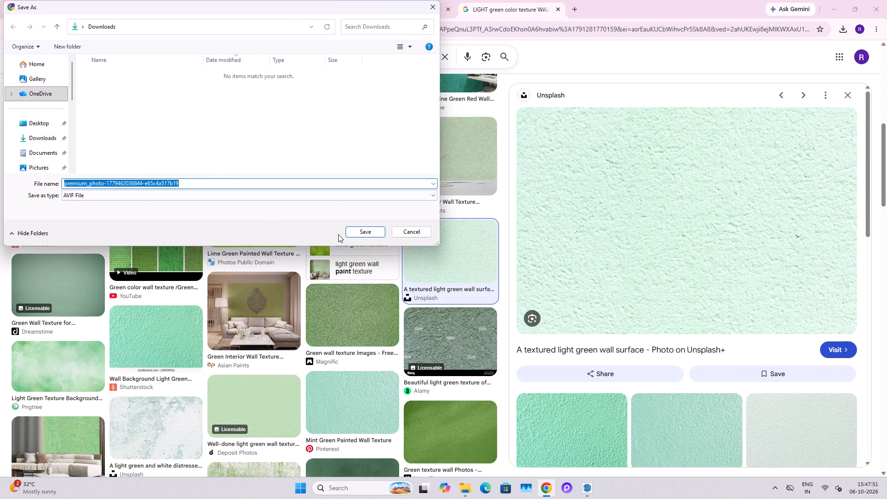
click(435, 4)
Browse further wall textures and preview Unsplash's textured light mint green surface with subtle variations.
scroll(589, 333, down, 3)
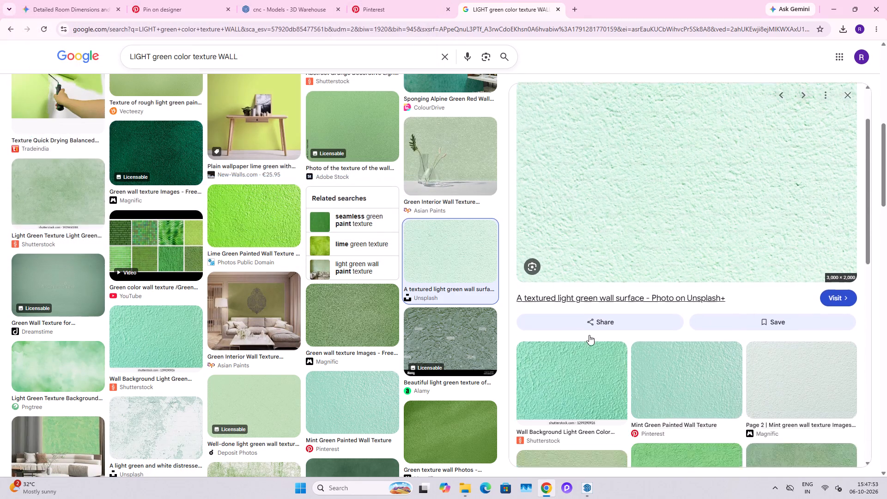
scroll(589, 335, down, 16)
scroll(331, 294, up, 2)
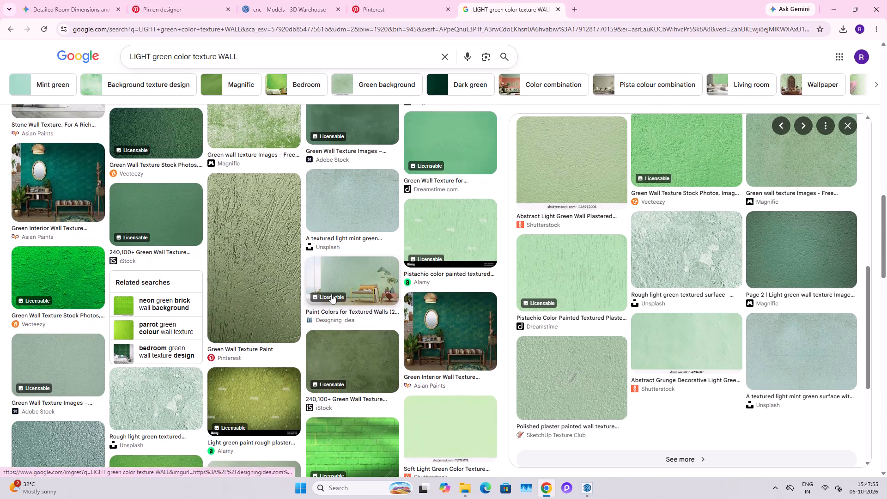
click(347, 213)
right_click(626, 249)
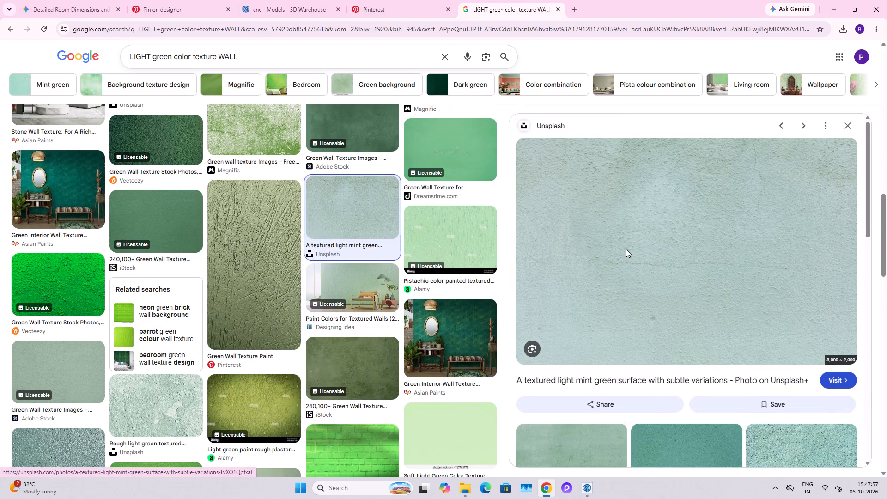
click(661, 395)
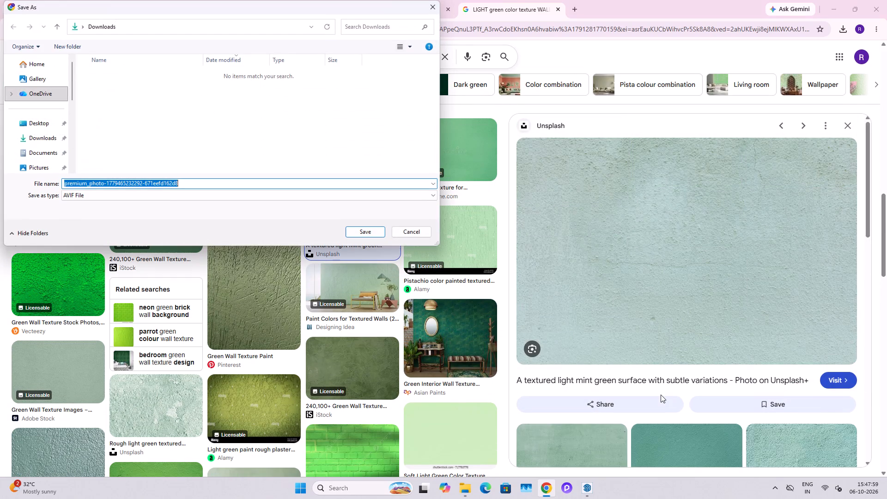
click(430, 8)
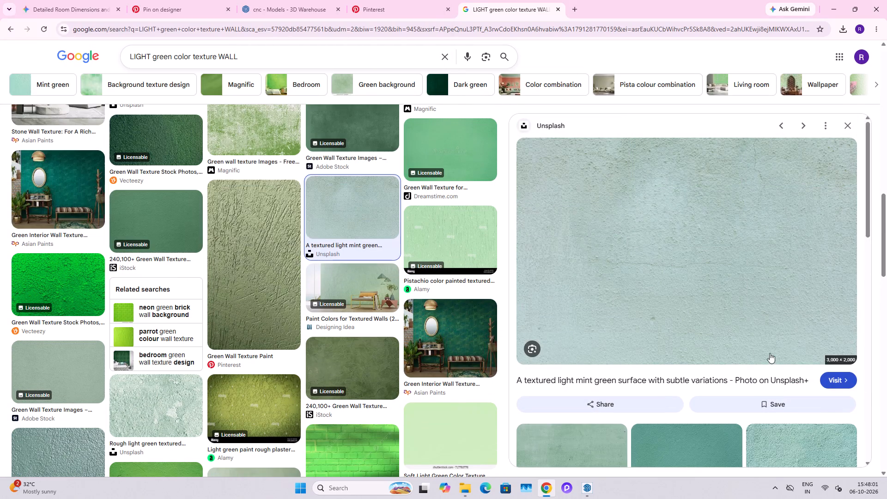
Open the Unsplash page of the textured light mint green surface image.
click(767, 378)
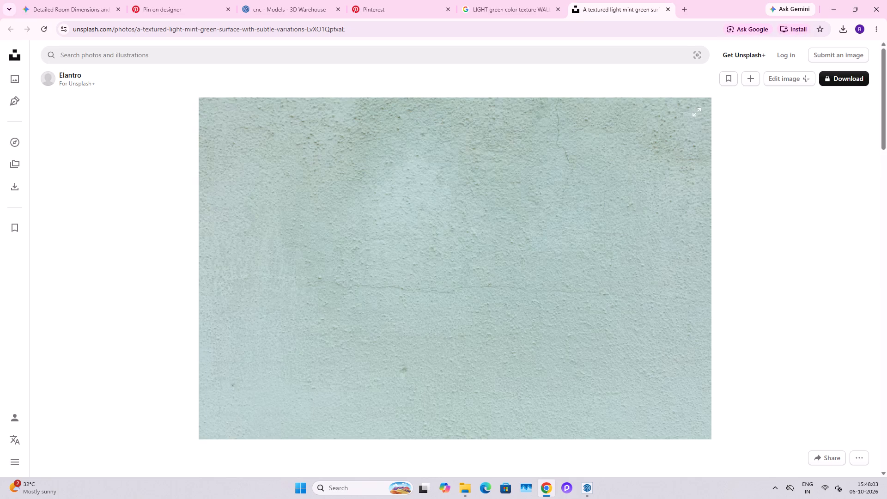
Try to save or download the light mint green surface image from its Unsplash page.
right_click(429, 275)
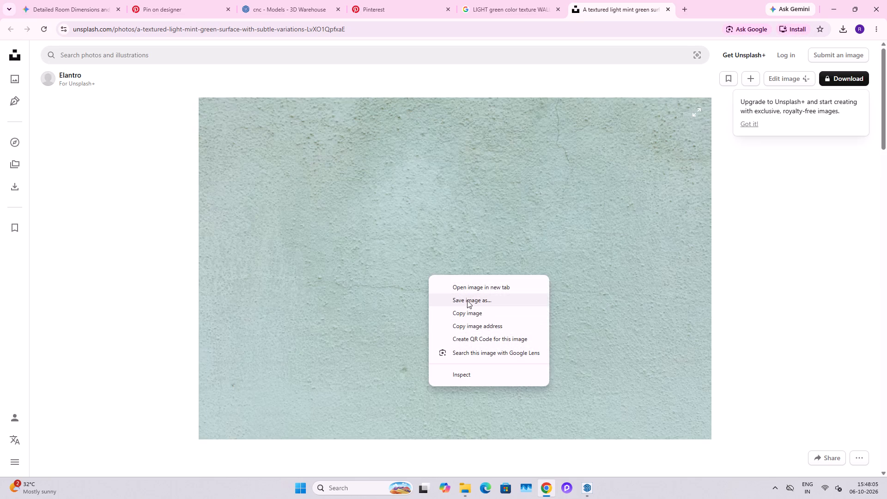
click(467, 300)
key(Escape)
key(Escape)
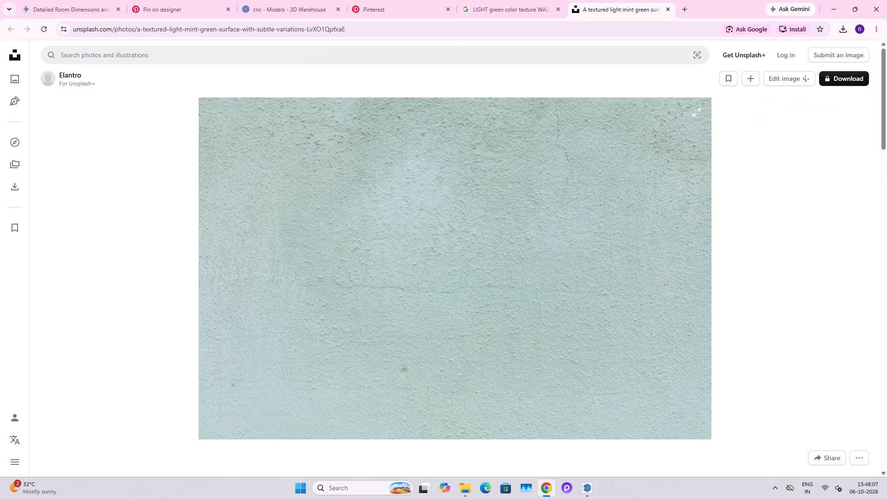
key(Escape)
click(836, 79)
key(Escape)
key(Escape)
Capture nearly the whole light mint green texture image as a snip and open the capture in Snipping Tool.
key(Print)
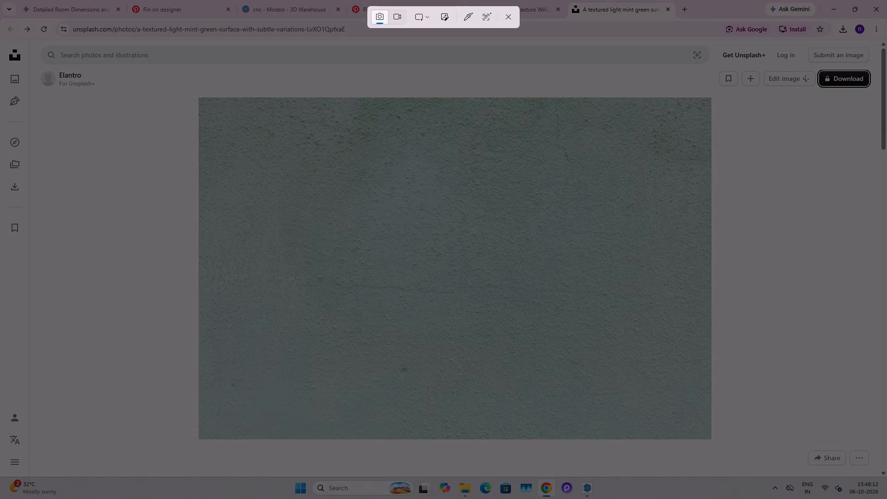
drag(202, 99, 691, 424)
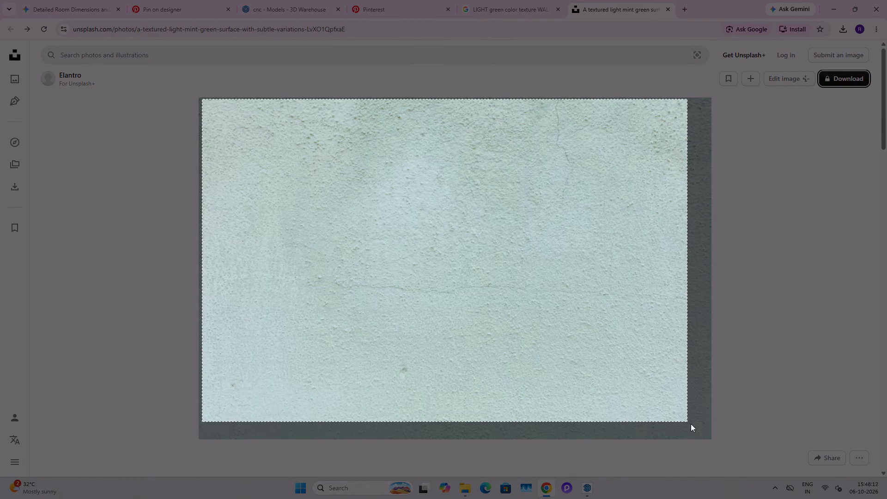
drag(691, 424, 706, 433)
click(769, 364)
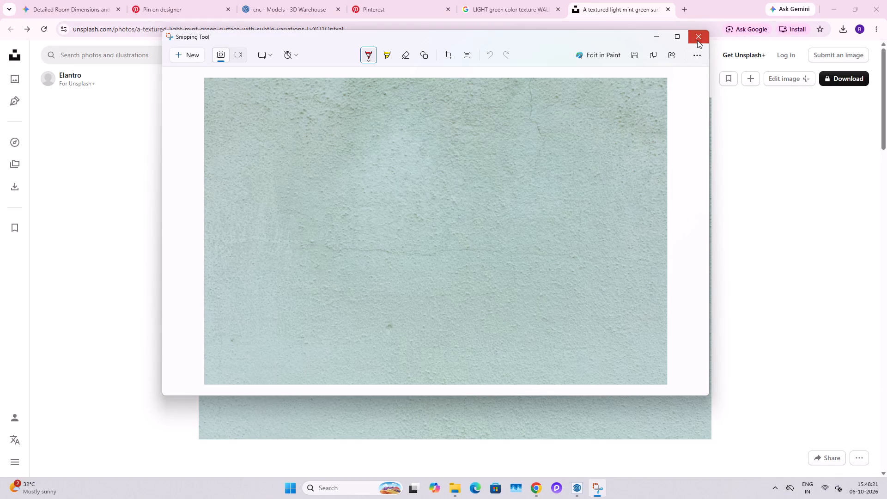
Close the mint green texture snip and return to the single floor elevation model in SketchUp.
click(697, 40)
click(837, 4)
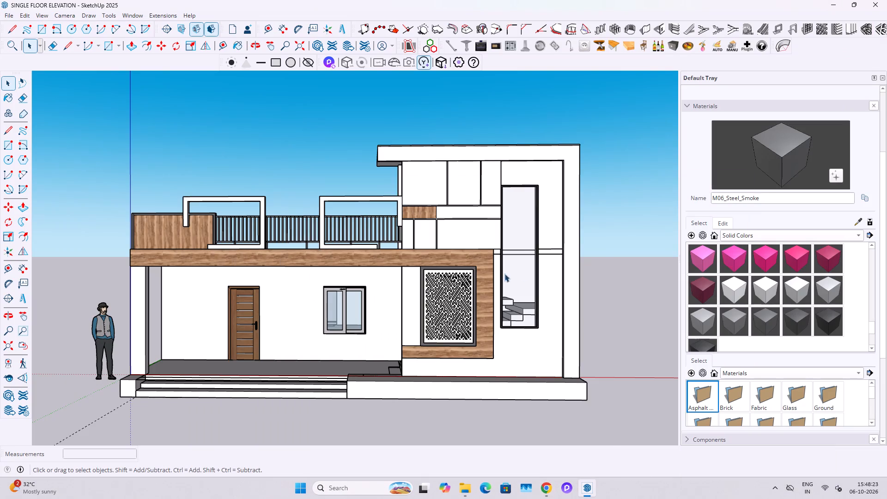
Open the upper stair-tower wall group and paint its front face around the tall window with L04_Berry_Fizz.
scroll(511, 224, up, 6)
double_click(541, 153)
click(506, 137)
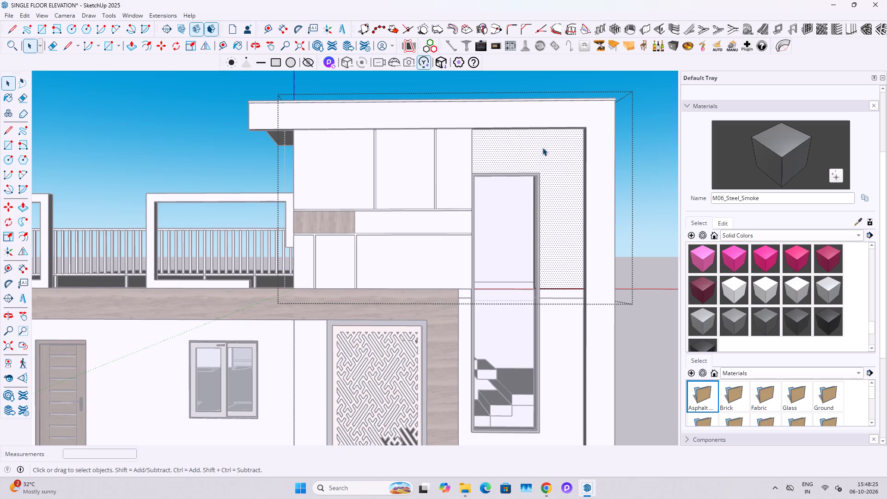
click(766, 287)
click(562, 197)
key(space)
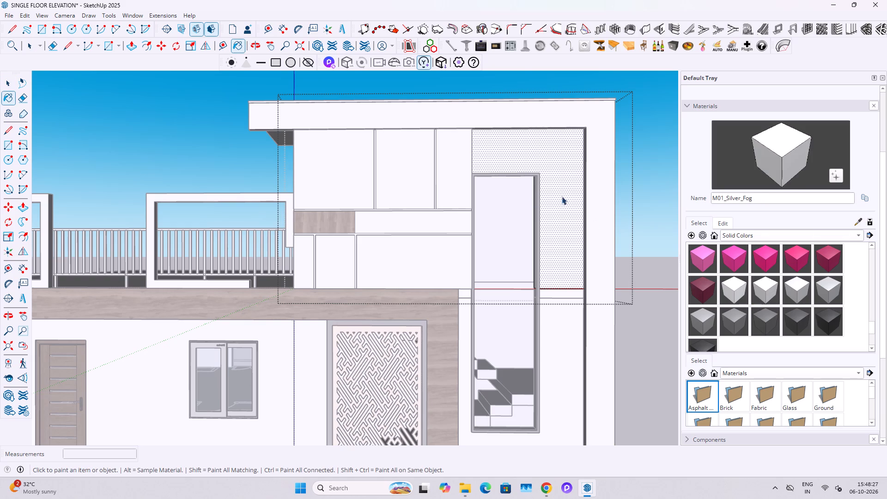
click(727, 258)
click(552, 229)
key(space)
key(Escape)
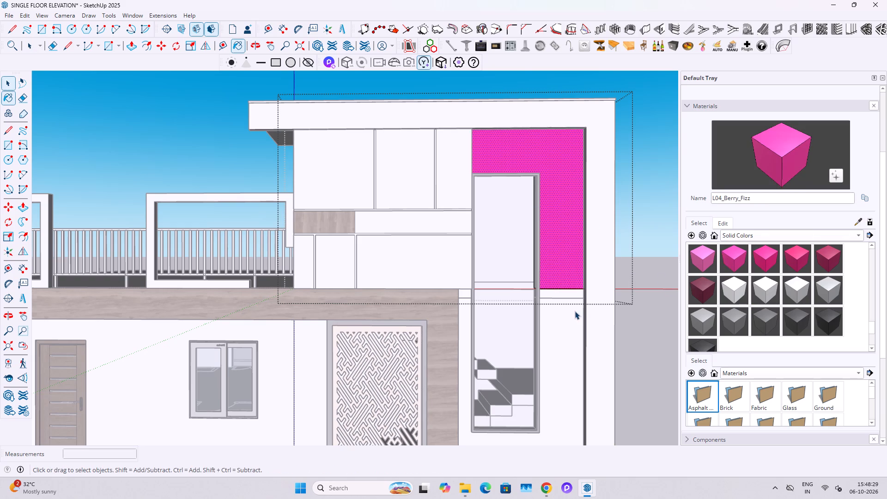
Open the lower stair-tower wall group and paint its front face with L04_Berry_Fizz.
double_click(571, 313)
click(553, 310)
click(788, 155)
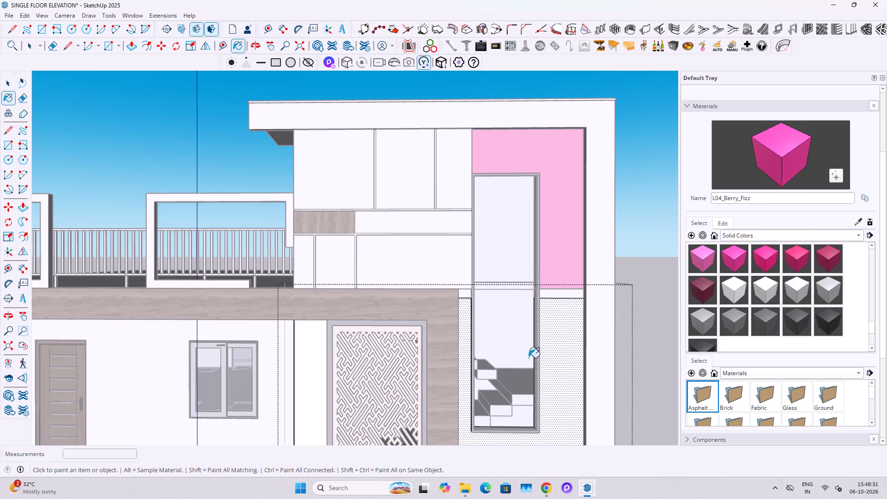
click(561, 324)
scroll(557, 301, up, 7)
key(Escape)
key(space)
key(Escape)
key(space)
Paint the narrow slab-level band faces on both sides of the tall window with L04_Berry_Fizz.
double_click(561, 291)
click(554, 286)
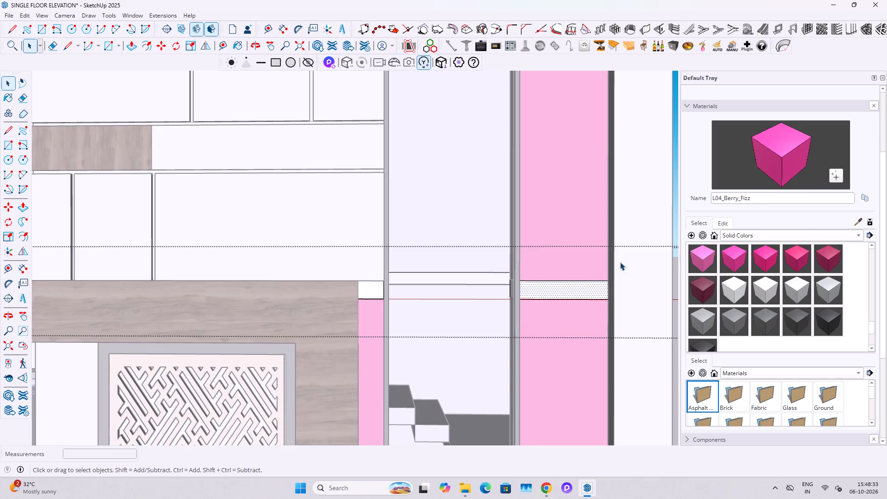
click(753, 154)
click(541, 291)
key(Escape)
key(space)
key(Escape)
scroll(370, 282, up, 2)
key(Escape)
double_click(374, 289)
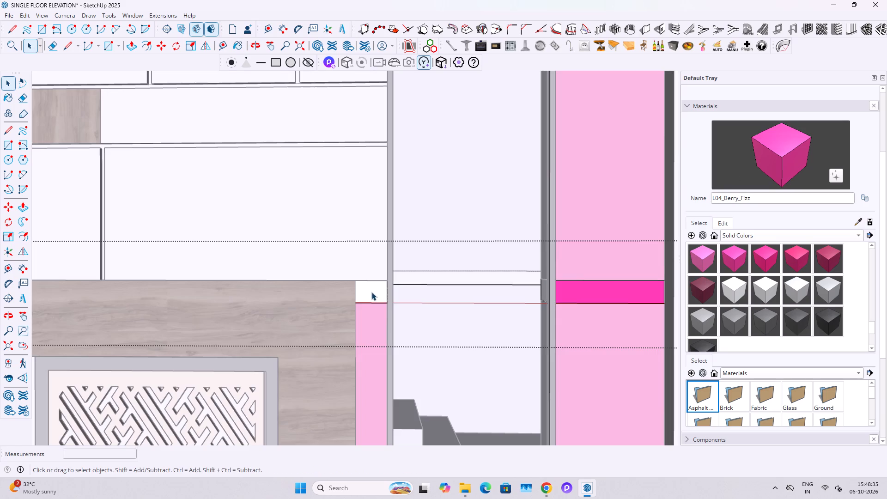
click(371, 292)
click(778, 155)
click(371, 292)
key(space)
key(Escape)
Compare the painted stair tower and its white panels with the Pinterest reference elevation.
scroll(365, 285, down, 2)
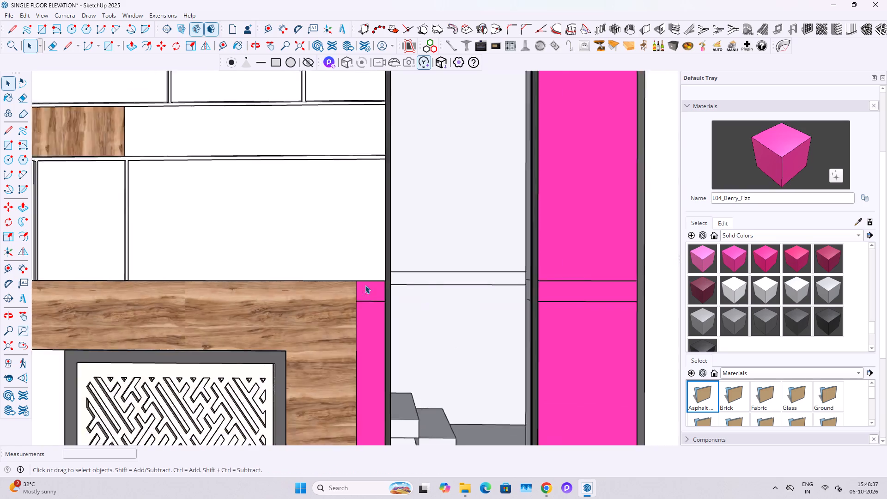
scroll(365, 285, down, 4)
key(Escape)
click(335, 255)
scroll(335, 254, down, 4)
shift+middle_drag(352, 241, 307, 258)
key(Escape)
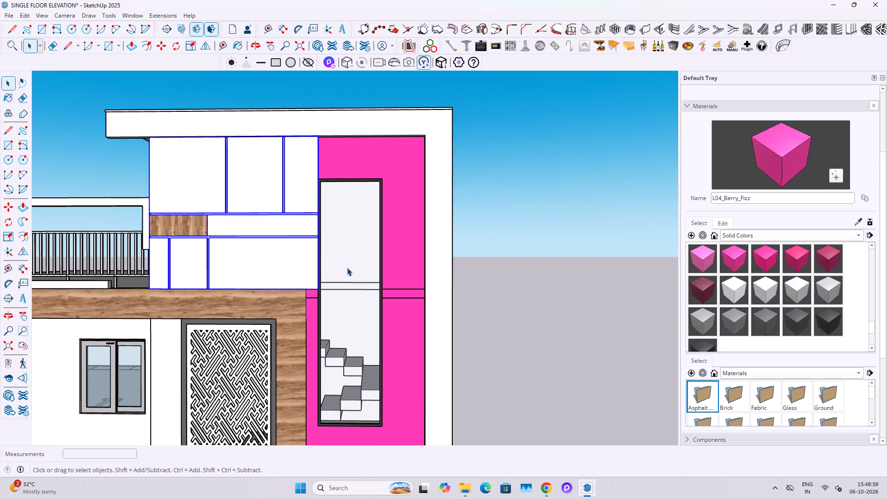
key(Escape)
click(541, 492)
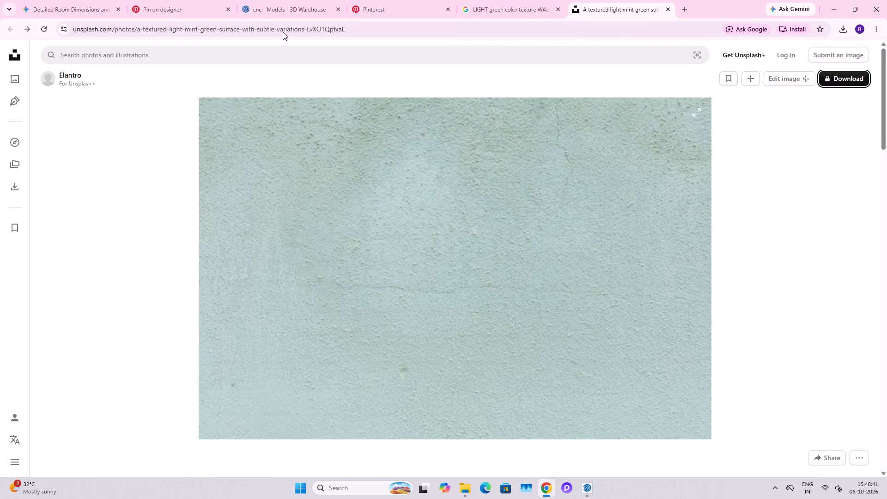
click(377, 1)
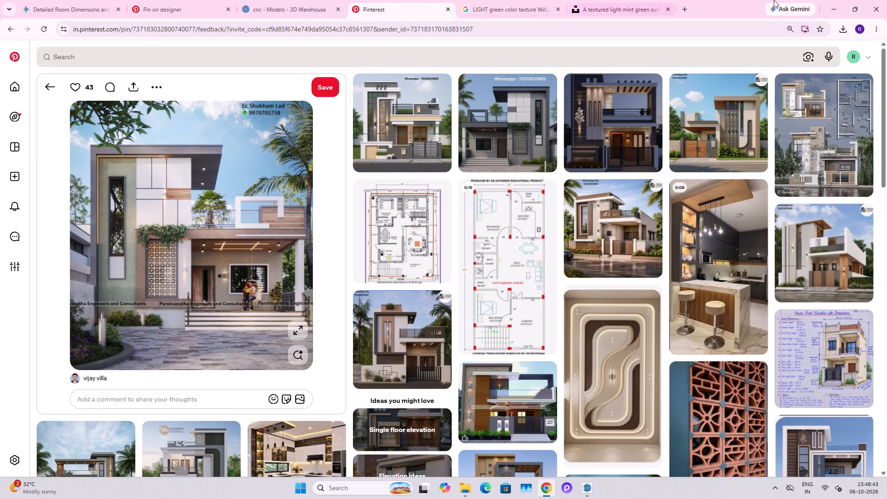
click(832, 0)
Open the white panel group and place a vertical guide about 6 15/16" from its window-side edge, at the wood frame's edge.
scroll(304, 256, up, 11)
scroll(306, 330, down, 1)
scroll(306, 330, up, 8)
key(t)
double_click(298, 310)
key(space)
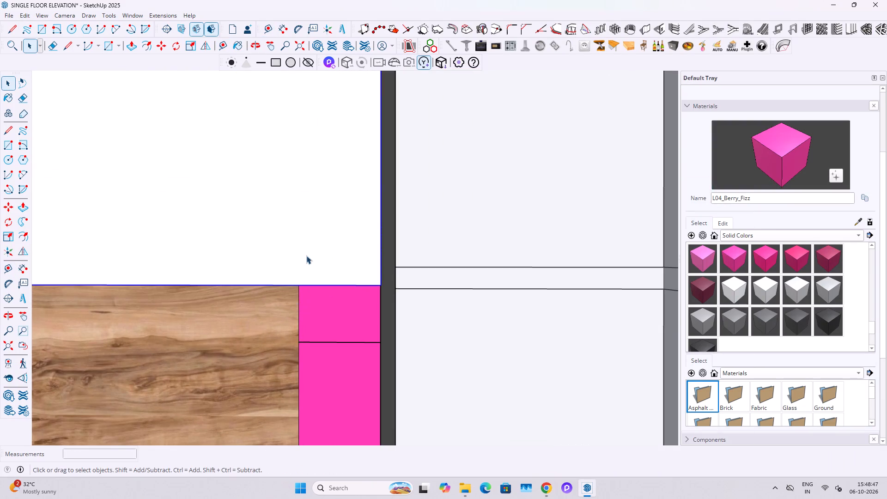
scroll(306, 256, down, 3)
middle_drag(307, 263, 370, 341)
scroll(330, 274, up, 5)
middle_drag(324, 280, 425, 143)
scroll(330, 235, up, 1)
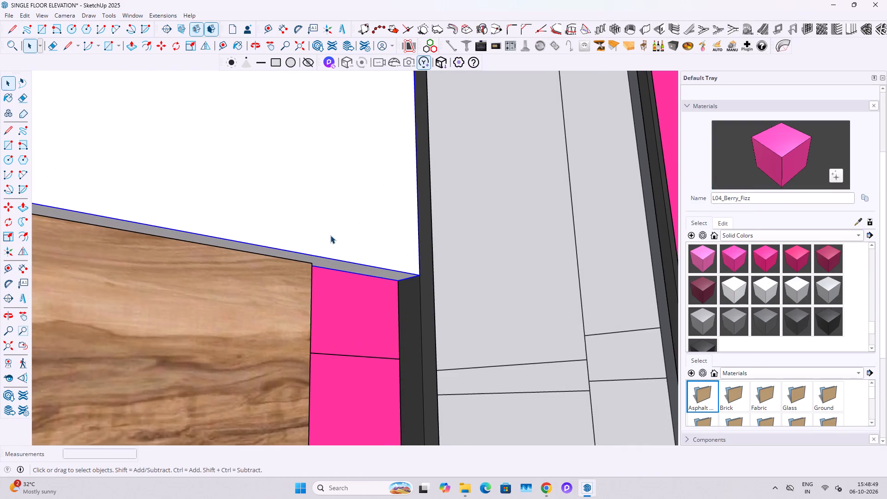
double_click(330, 235)
middle_drag(347, 260, 262, 208)
scroll(262, 209, up, 5)
middle_drag(390, 292, 332, 282)
key(t)
scroll(407, 274, up, 3)
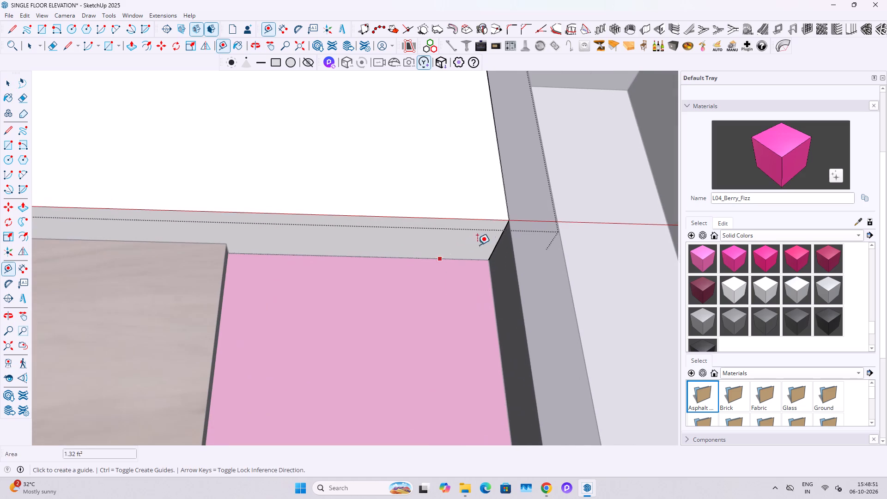
click(499, 240)
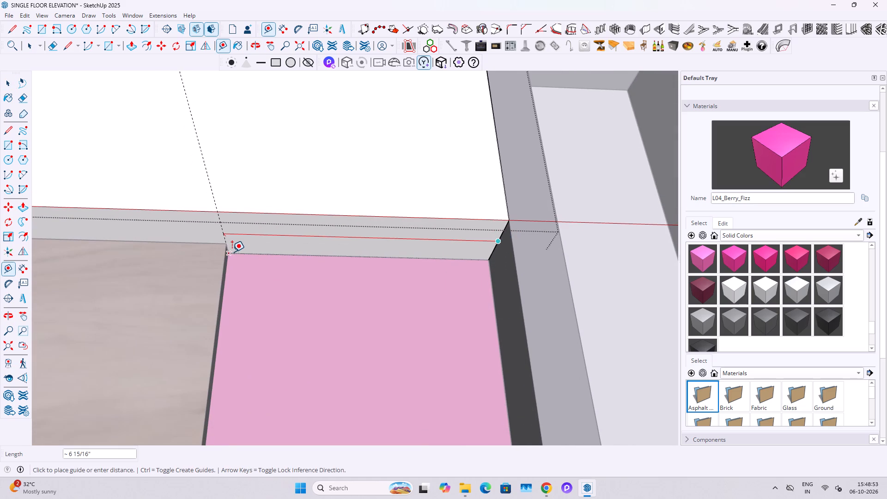
click(230, 251)
key(space)
Draw a vertical line along the guide from the panel group's bottom edge up to its top edge.
click(231, 200)
scroll(238, 225, down, 4)
key(l)
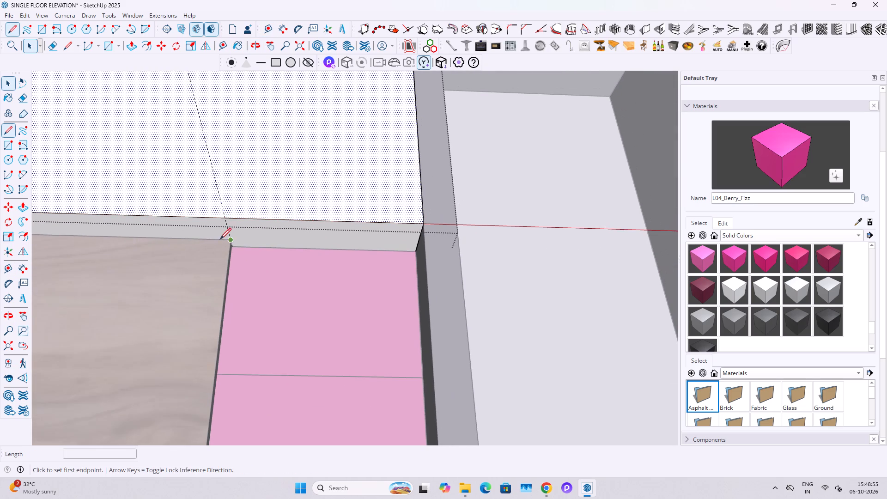
click(225, 218)
scroll(233, 177, down, 17)
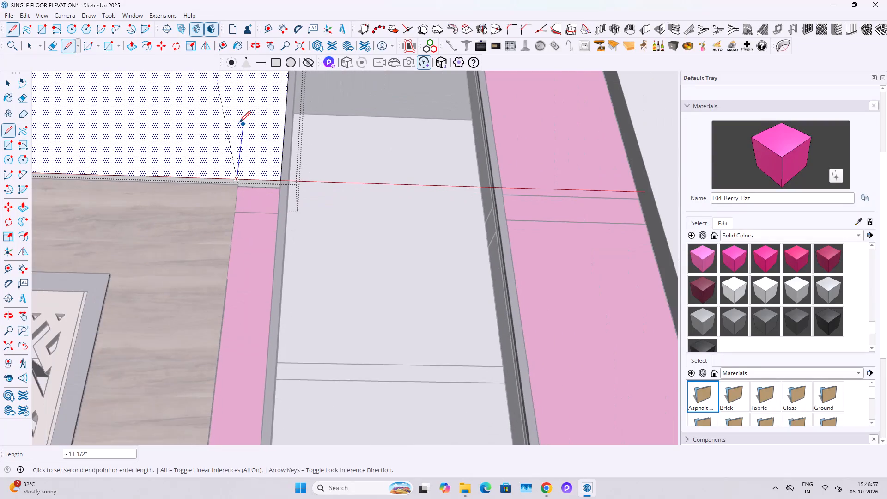
middle_drag(239, 123, 263, 376)
scroll(256, 297, down, 3)
shift+middle_drag(286, 164, 288, 297)
scroll(294, 240, up, 4)
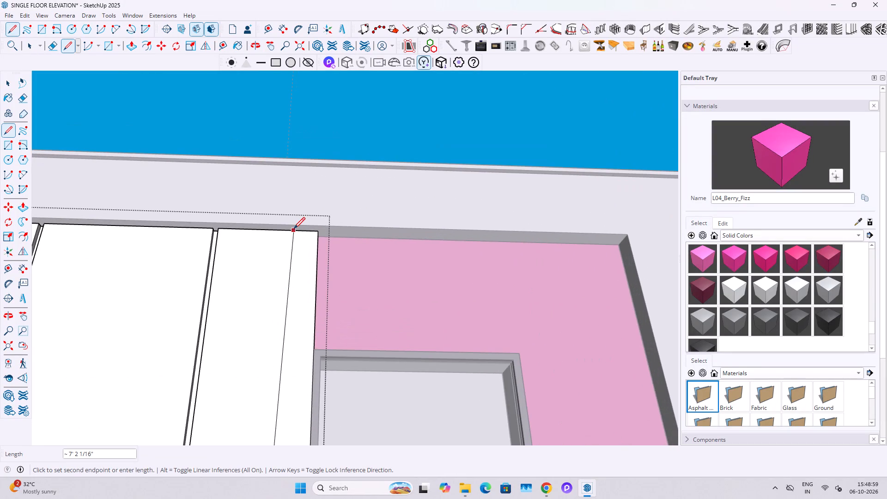
click(280, 230)
scroll(295, 312, down, 4)
key(space)
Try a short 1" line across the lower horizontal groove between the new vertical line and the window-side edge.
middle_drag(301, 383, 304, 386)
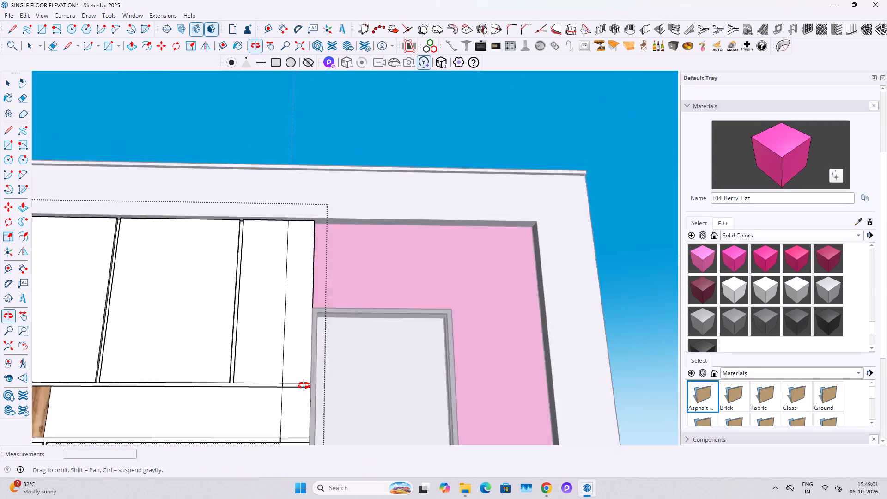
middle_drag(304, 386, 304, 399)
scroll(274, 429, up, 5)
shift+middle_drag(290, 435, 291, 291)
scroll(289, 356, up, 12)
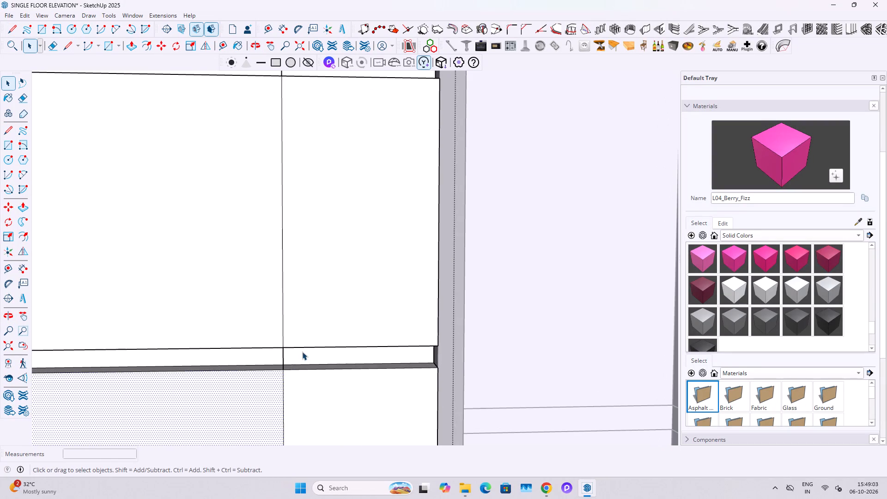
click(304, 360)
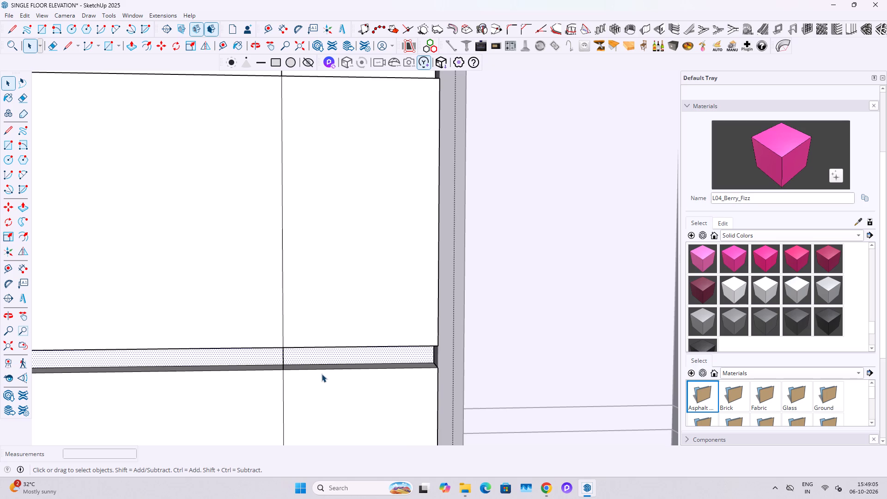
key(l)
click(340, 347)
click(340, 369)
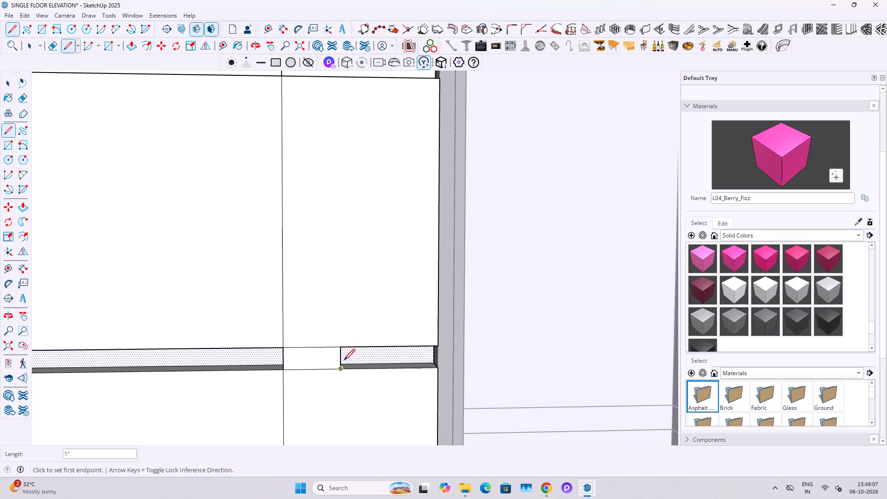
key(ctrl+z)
Draw a rectangle covering the lower groove from the new vertical line to the panel's window-side edge.
key(r)
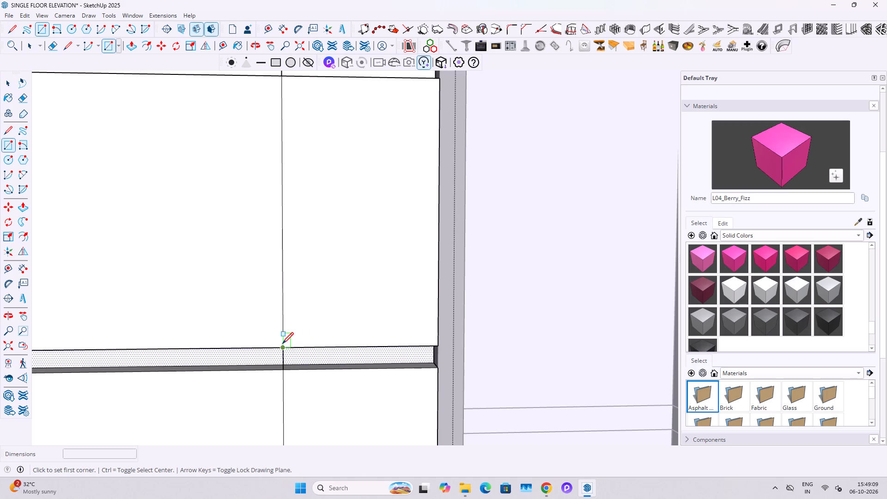
drag(282, 345, 290, 349)
click(435, 370)
key(space)
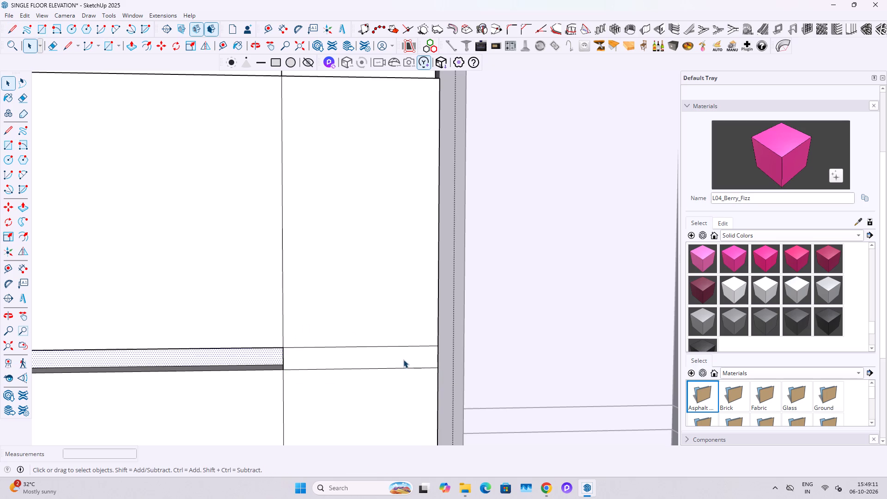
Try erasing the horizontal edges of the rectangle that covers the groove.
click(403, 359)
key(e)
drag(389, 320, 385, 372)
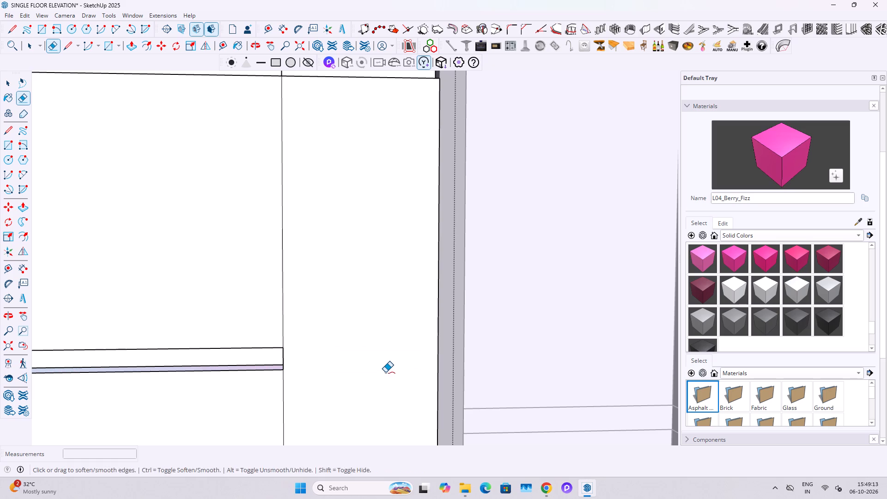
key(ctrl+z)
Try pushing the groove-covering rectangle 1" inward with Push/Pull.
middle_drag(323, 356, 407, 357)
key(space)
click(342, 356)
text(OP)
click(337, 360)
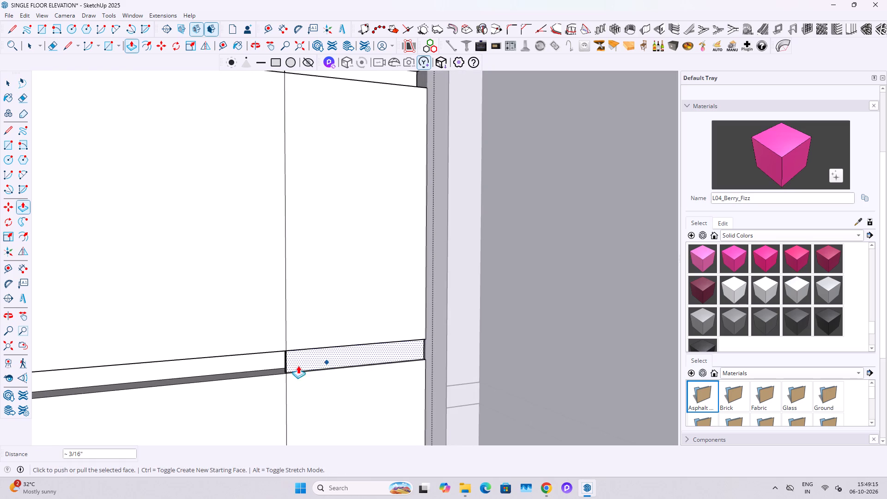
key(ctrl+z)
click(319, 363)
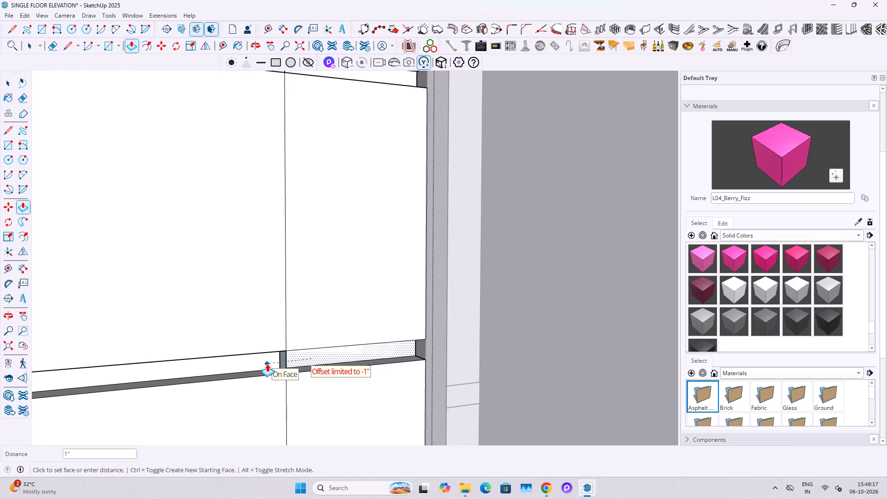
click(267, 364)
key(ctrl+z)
Copy the short vertical edge at the groove's end about 1" back along the groove, away from the window.
scroll(285, 366, up, 6)
middle_drag(302, 368, 393, 349)
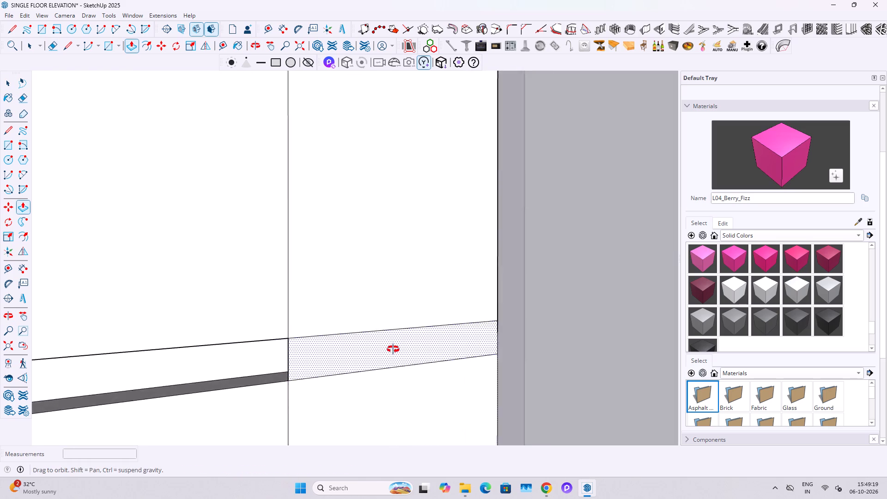
middle_drag(393, 349, 475, 338)
scroll(282, 371, up, 3)
key(space)
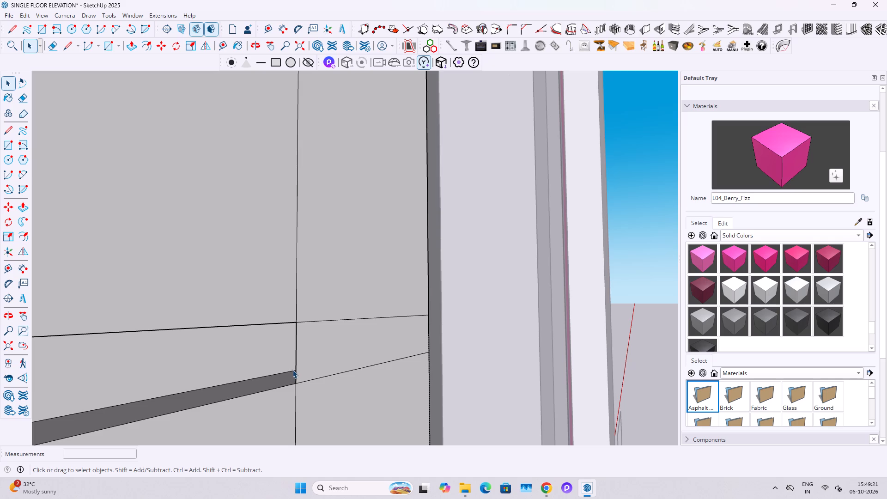
click(294, 373)
click(297, 377)
key(m)
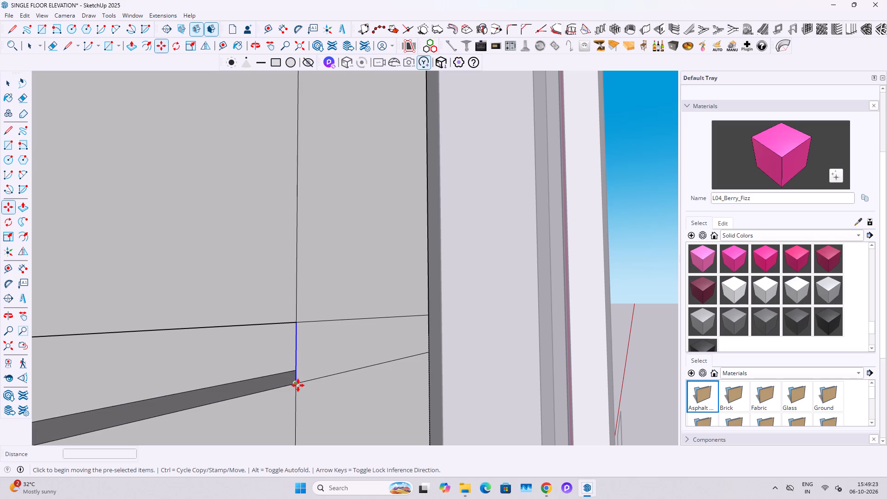
click(297, 385)
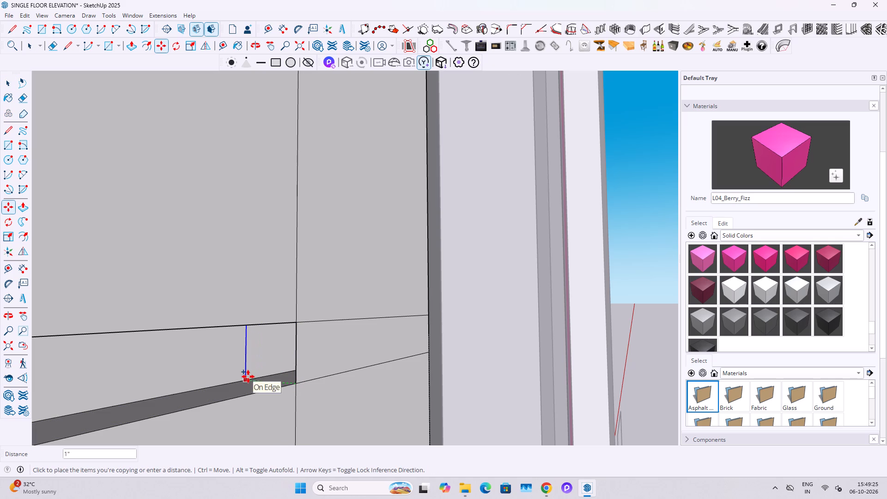
click(248, 377)
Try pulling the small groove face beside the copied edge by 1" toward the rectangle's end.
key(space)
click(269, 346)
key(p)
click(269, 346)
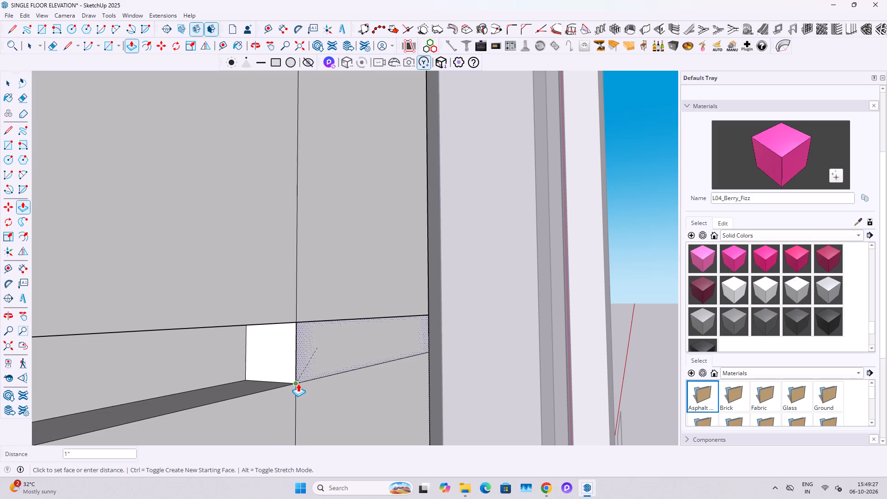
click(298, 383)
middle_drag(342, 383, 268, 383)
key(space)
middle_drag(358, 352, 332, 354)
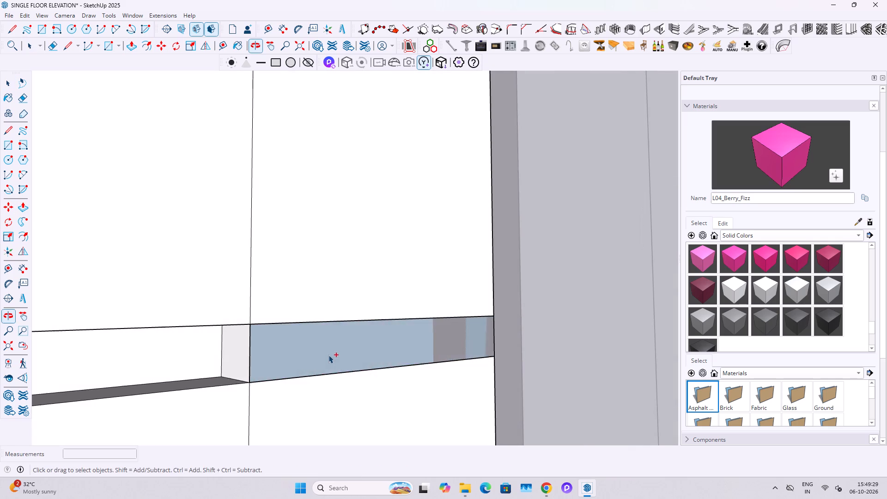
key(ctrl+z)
Erase the groove rectangle's upper and lower edges so the strip beside the window becomes one plain face.
ctrl+middle_drag(360, 352, 295, 353)
scroll(291, 295, down, 5)
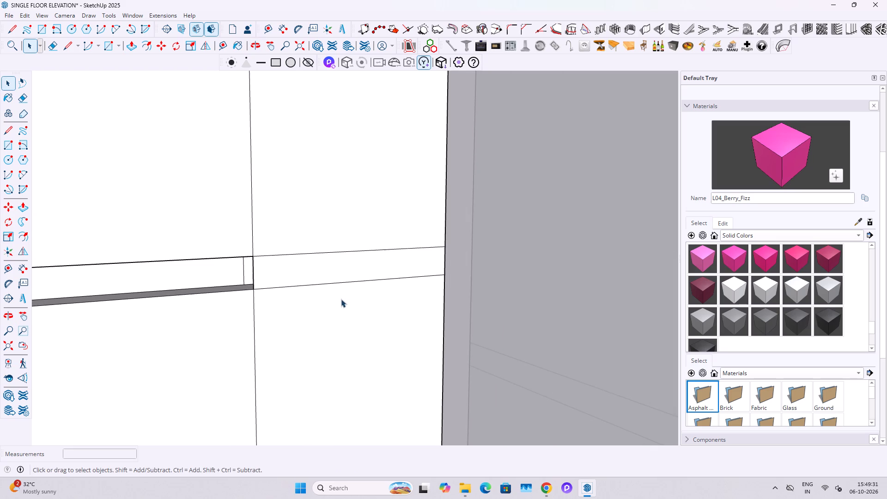
key(e)
click(333, 285)
drag(324, 247, 317, 266)
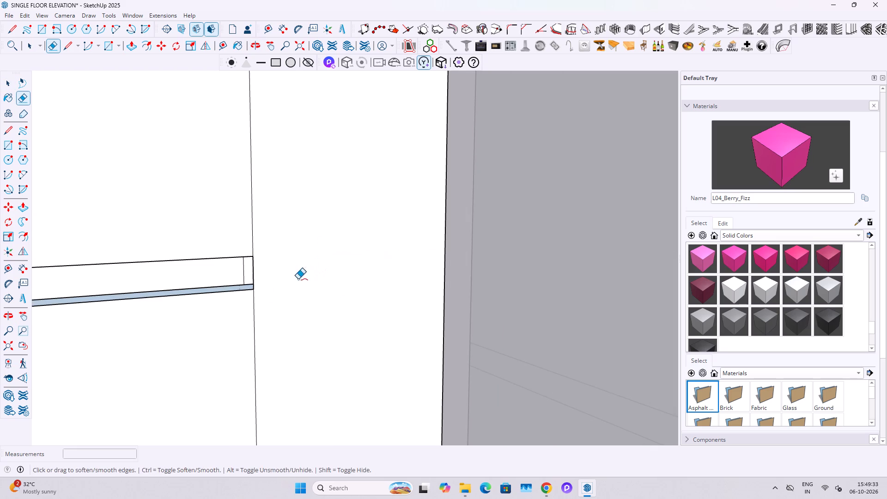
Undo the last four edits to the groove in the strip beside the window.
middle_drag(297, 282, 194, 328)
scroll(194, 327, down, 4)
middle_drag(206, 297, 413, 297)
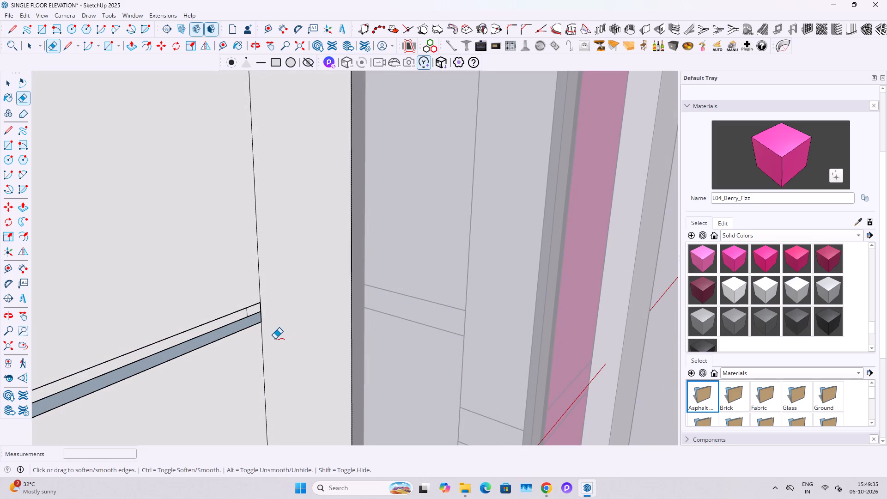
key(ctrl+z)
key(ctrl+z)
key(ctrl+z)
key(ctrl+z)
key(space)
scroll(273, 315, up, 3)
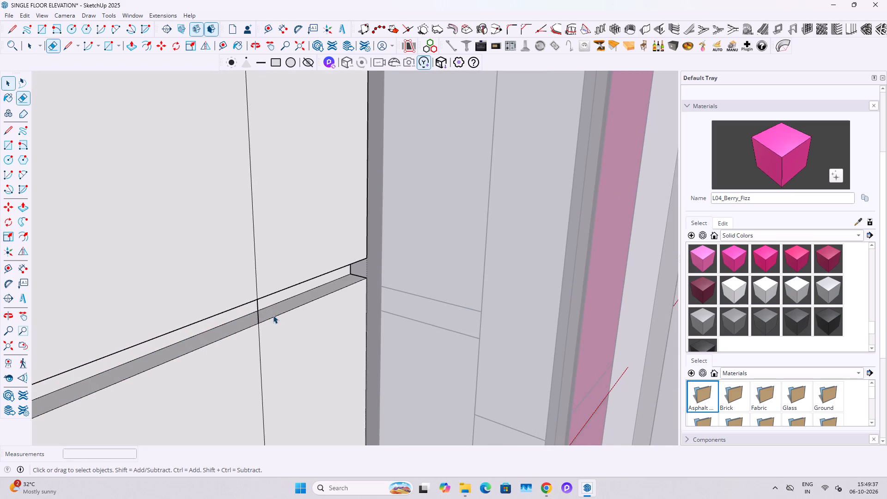
Delete the short vertical edge crossing the horizontal groove at the strip's boundary line.
key(space)
click(256, 312)
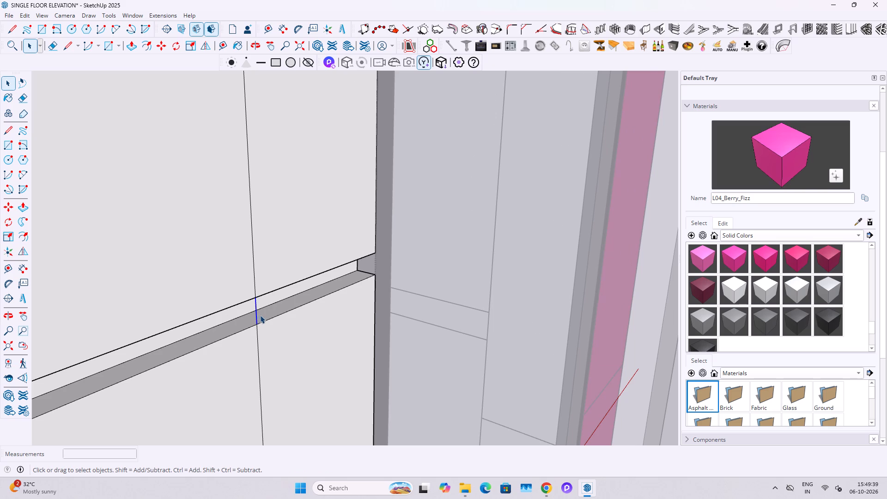
key(Delete)
Draw a 1" line across the groove's lower ledge at the strip boundary, and a vertical line up the groove's back face.
middle_drag(261, 320, 250, 291)
scroll(255, 317, up, 4)
key(l)
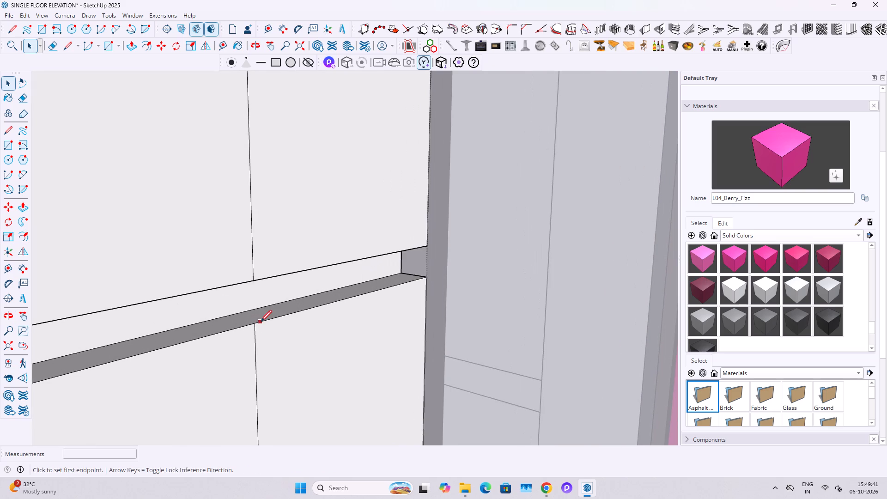
click(249, 323)
click(228, 310)
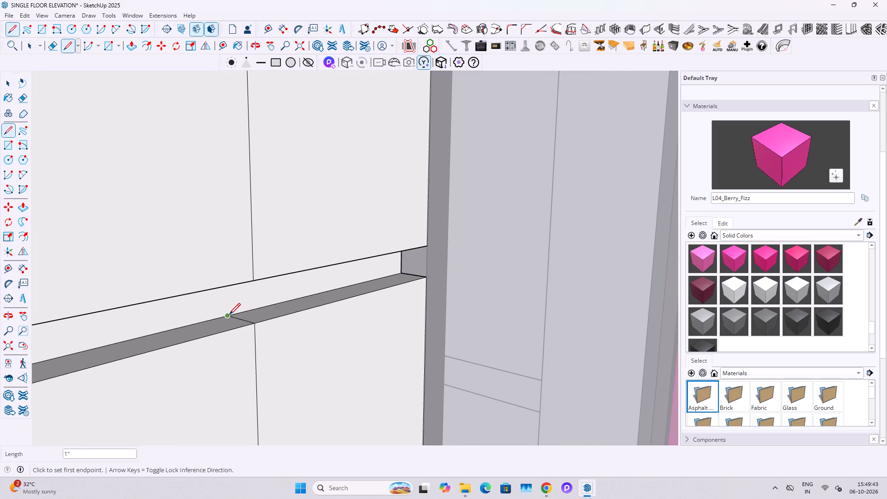
click(229, 316)
middle_drag(226, 296, 226, 231)
scroll(224, 292, up, 3)
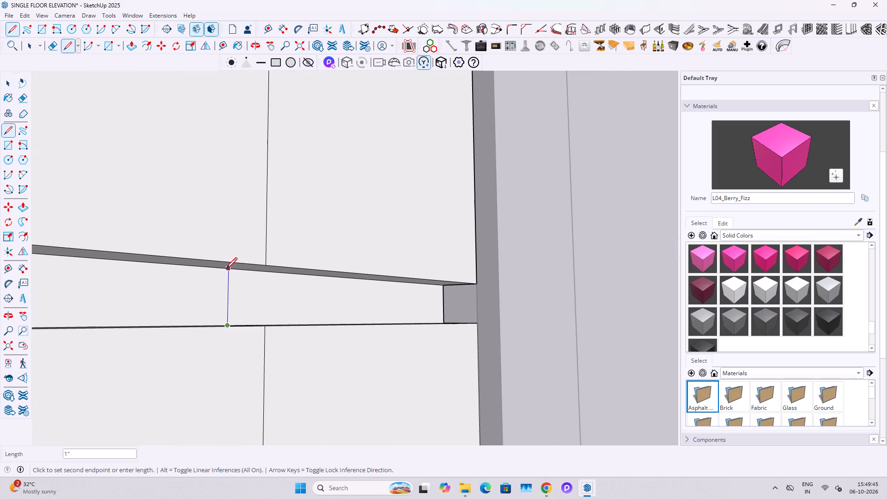
click(226, 270)
Pull the groove's back face within the strip 1" out to the façade surface and erase the leftover edges there.
key(space)
click(248, 286)
key(p)
click(248, 289)
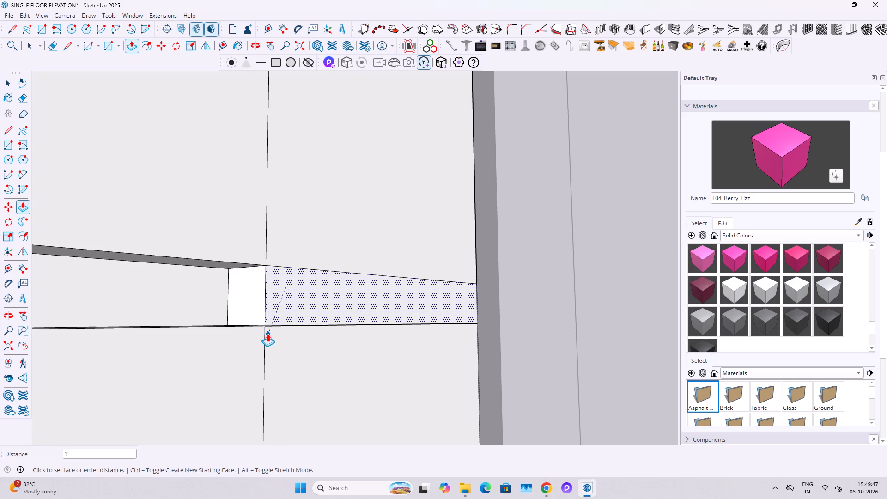
click(267, 333)
key(space)
key(e)
drag(329, 251, 315, 330)
Split the other horizontal groove at the strip boundary with a line across its lower ledge and a vertical line up its back face.
scroll(308, 323, down, 3)
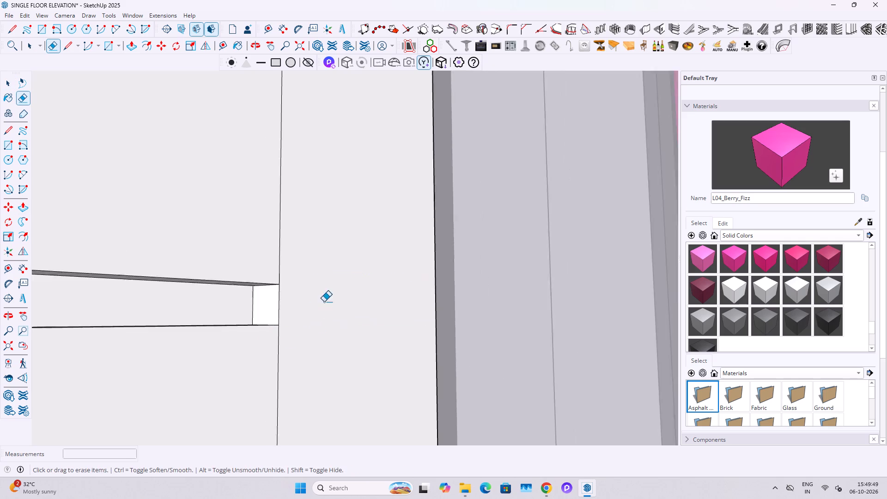
scroll(324, 302, down, 4)
middle_drag(298, 314, 231, 343)
scroll(252, 341, down, 12)
shift+middle_drag(286, 216, 295, 299)
scroll(288, 270, up, 10)
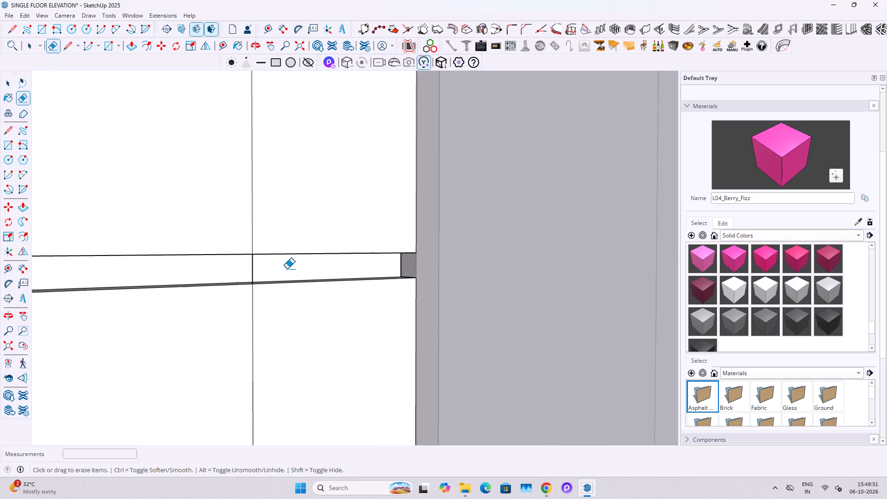
scroll(287, 269, down, 5)
key(space)
scroll(286, 269, up, 8)
middle_drag(262, 270, 375, 291)
scroll(291, 309, up, 6)
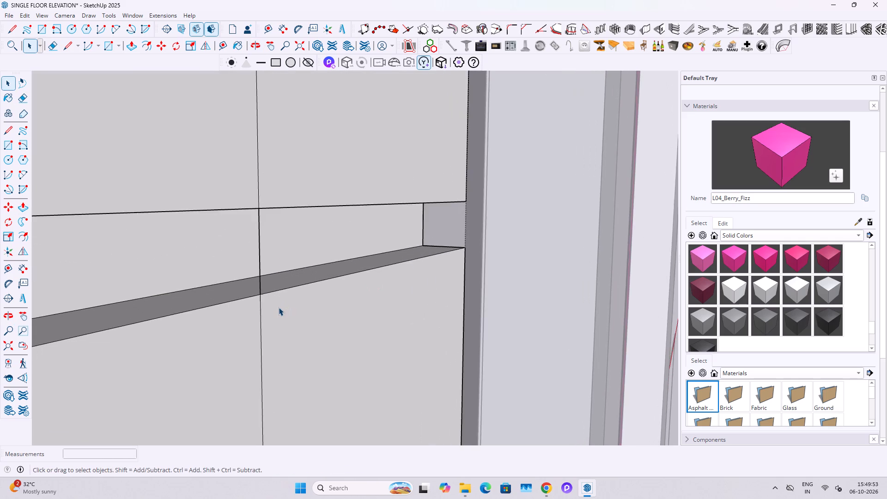
key(l)
click(258, 298)
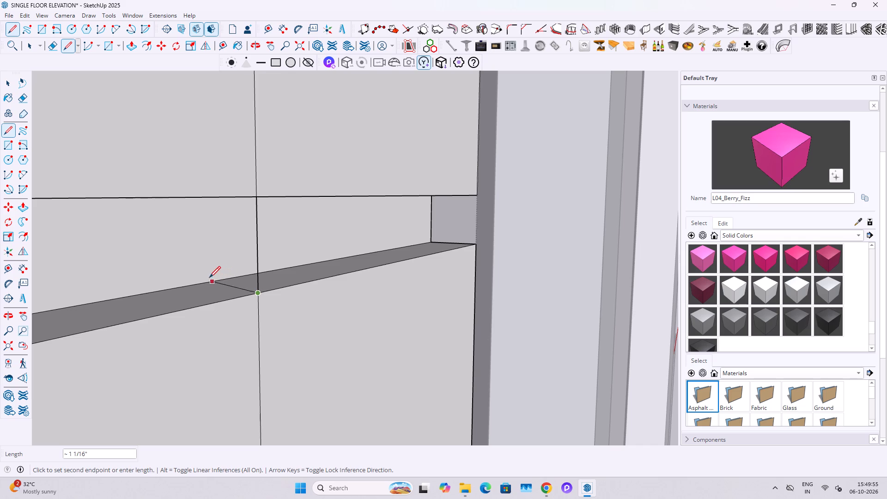
click(184, 283)
drag(190, 287, 191, 281)
middle_drag(192, 245, 188, 197)
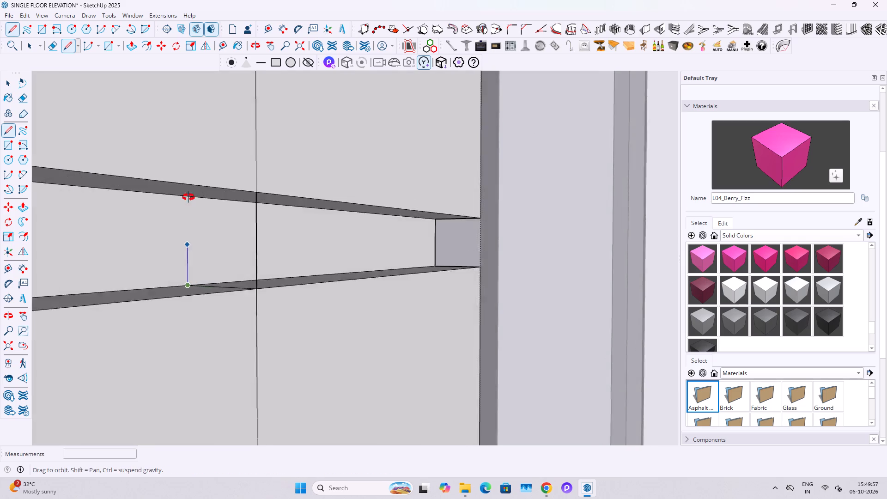
middle_drag(188, 197, 188, 195)
click(187, 198)
click(189, 196)
click(260, 184)
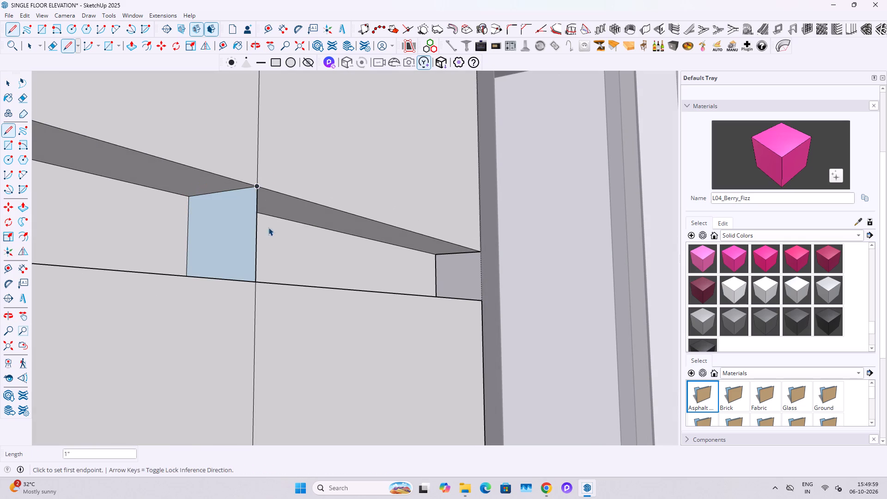
key(space)
key(ctrl+z)
Pull this groove's back face within the strip flush with the façade and erase the leftover edges.
click(269, 236)
key(p)
click(269, 236)
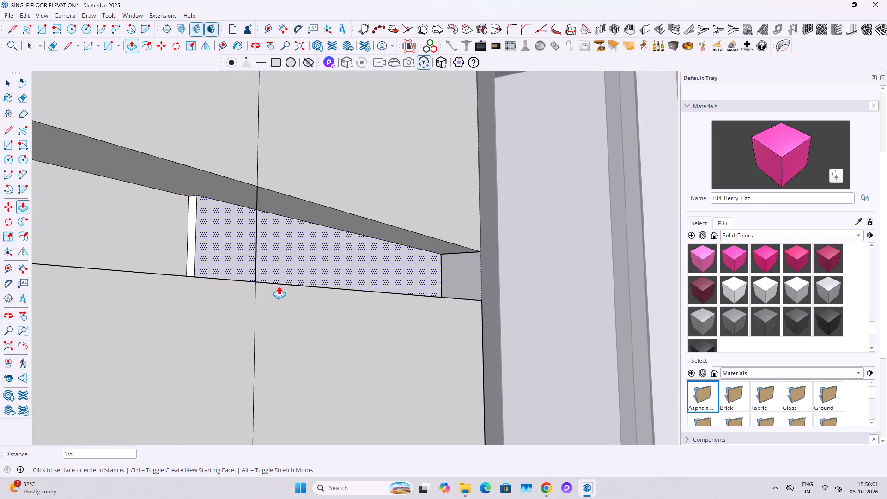
click(278, 290)
scroll(279, 267, down, 2)
key(e)
drag(316, 176, 305, 316)
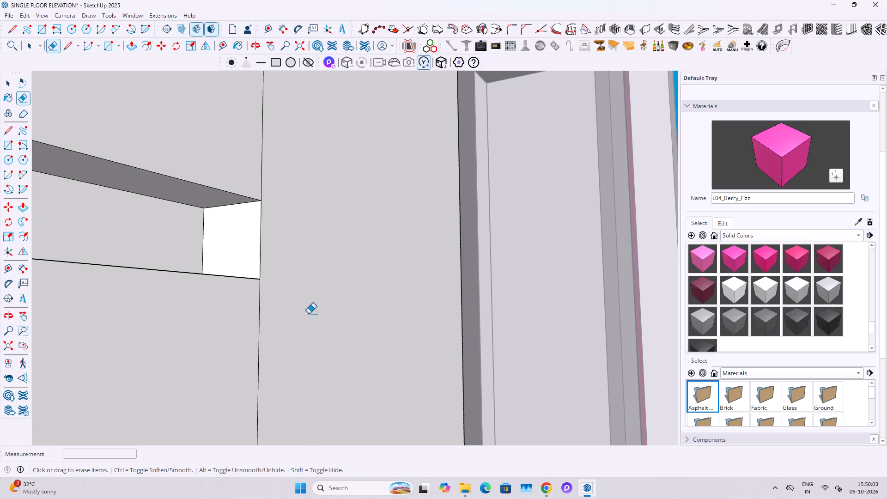
Paint the plain white strip beside the stair-tower window with the L04_Berry_Fizz material.
scroll(309, 312, down, 20)
scroll(309, 312, down, 8)
middle_drag(333, 178, 208, 267)
scroll(223, 265, down, 7)
middle_drag(231, 316, 235, 244)
key(space)
drag(788, 166, 752, 165)
click(202, 148)
key(space)
scroll(204, 186, down, 3)
key(Escape)
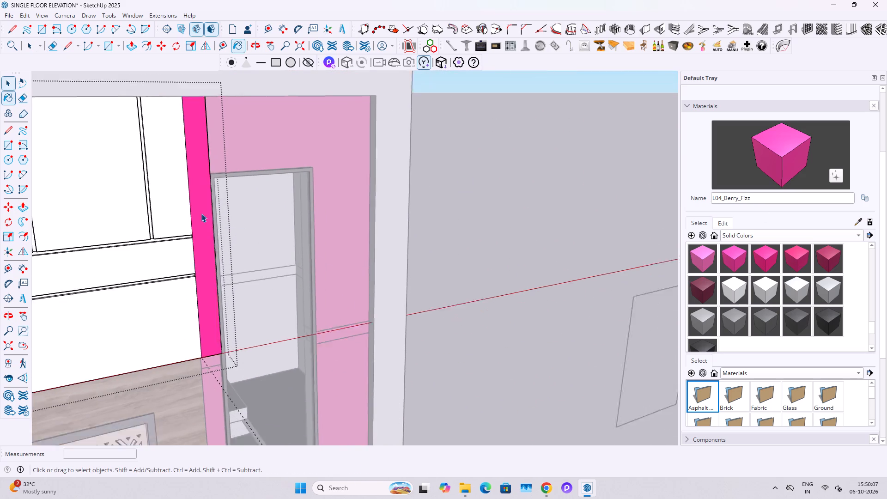
scroll(201, 213, down, 2)
key(Escape)
key(space)
Examine the stair-tower wall down to its base and compare it with the Pinterest reference elevation in Chrome.
middle_drag(271, 257, 167, 271)
middle_drag(334, 291, 258, 296)
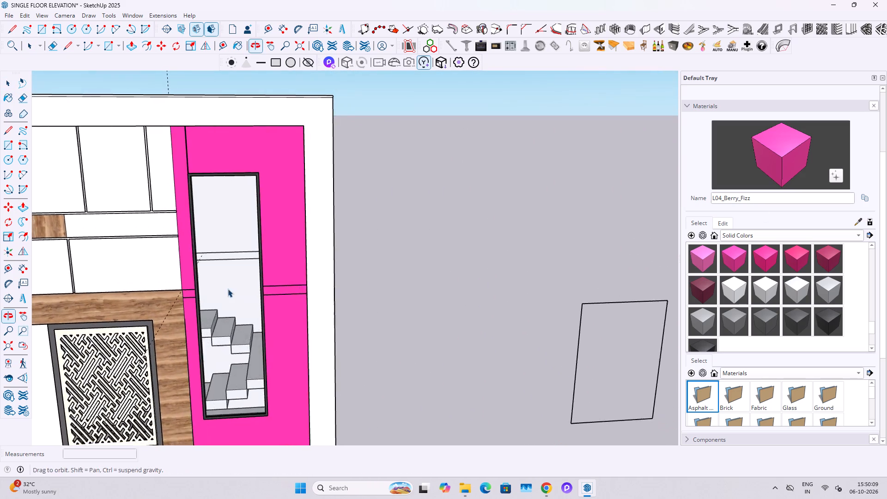
shift+middle_drag(226, 286, 355, 245)
shift+middle_drag(376, 318, 428, 237)
scroll(386, 342, up, 2)
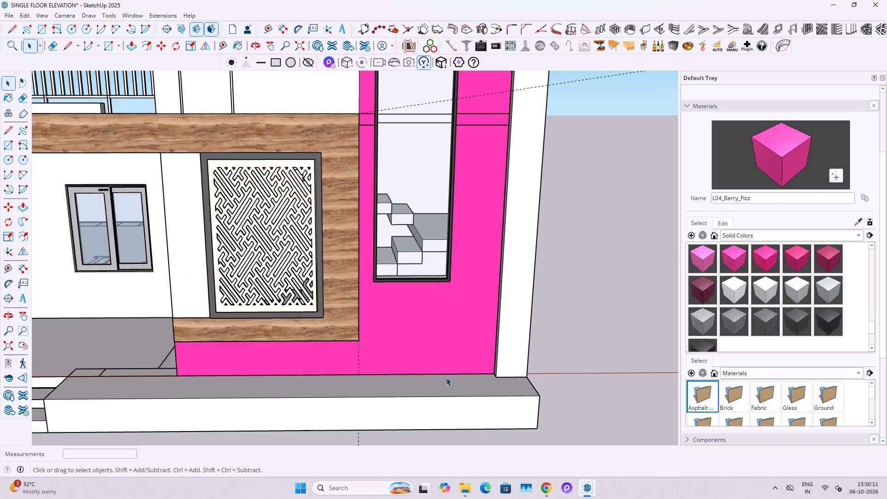
click(551, 487)
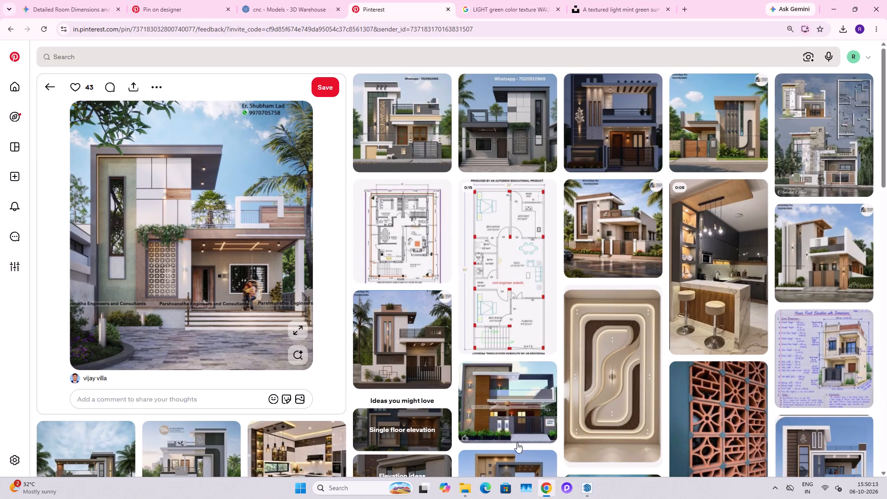
click(822, 3)
scroll(352, 349, up, 2)
shift+middle_drag(331, 377, 365, 347)
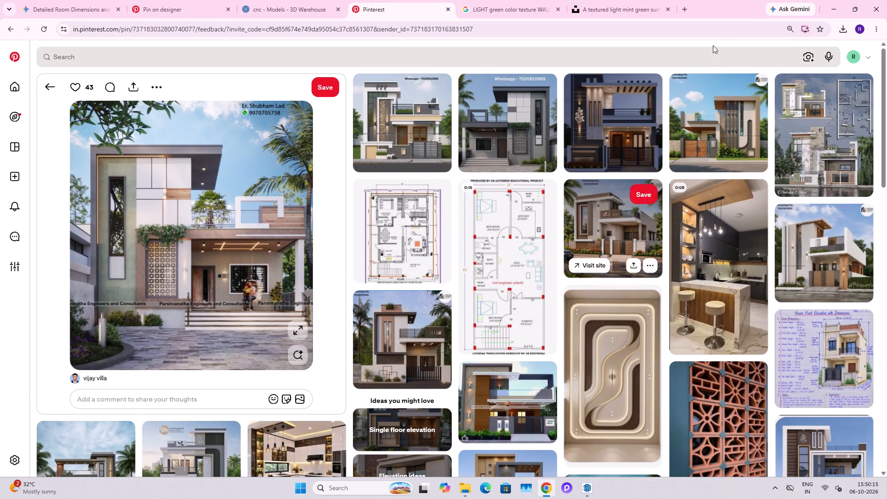
click(833, 10)
Draw a 1'6" vertical line on the pink wall from the wood cladding's lower corner down to the wall base.
shift+middle_drag(438, 271, 484, 180)
scroll(419, 265, up, 3)
double_click(438, 265)
scroll(411, 256, up, 5)
click(412, 270)
middle_drag(416, 268, 326, 258)
scroll(340, 244, up, 9)
middle_drag(331, 237, 293, 213)
scroll(303, 255, up, 2)
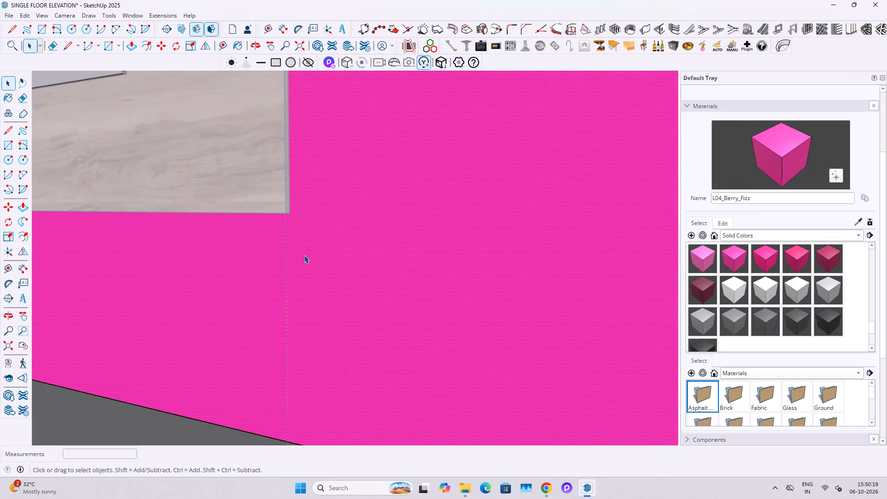
key(l)
scroll(277, 209, up, 6)
middle_drag(295, 228, 286, 135)
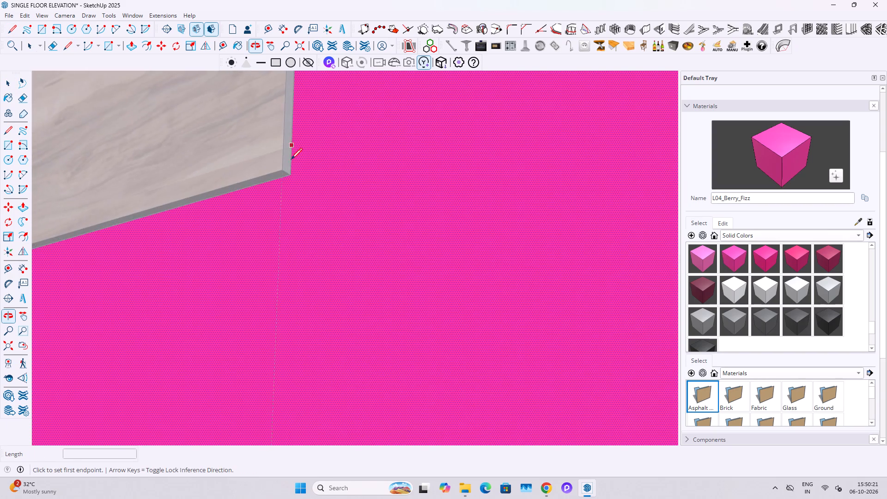
scroll(292, 163, up, 4)
click(291, 177)
scroll(306, 289, down, 10)
shift+middle_drag(291, 353, 313, 266)
scroll(321, 286, down, 5)
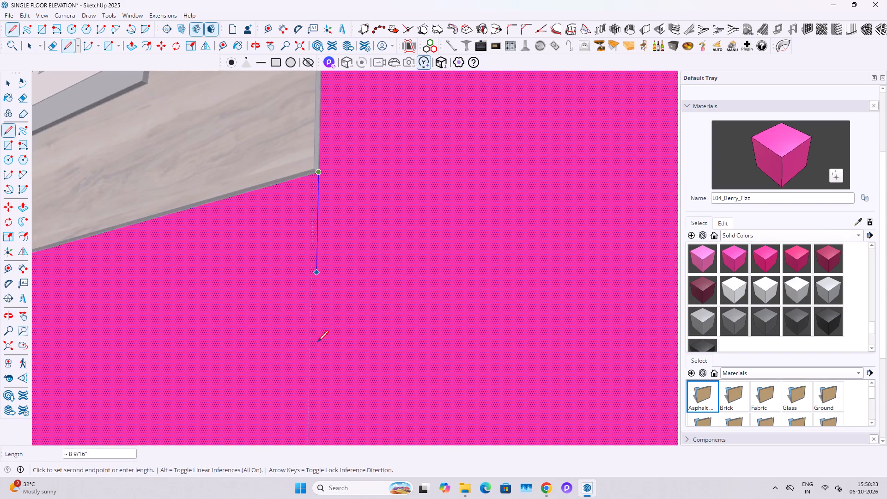
shift+middle_drag(327, 385, 317, 417)
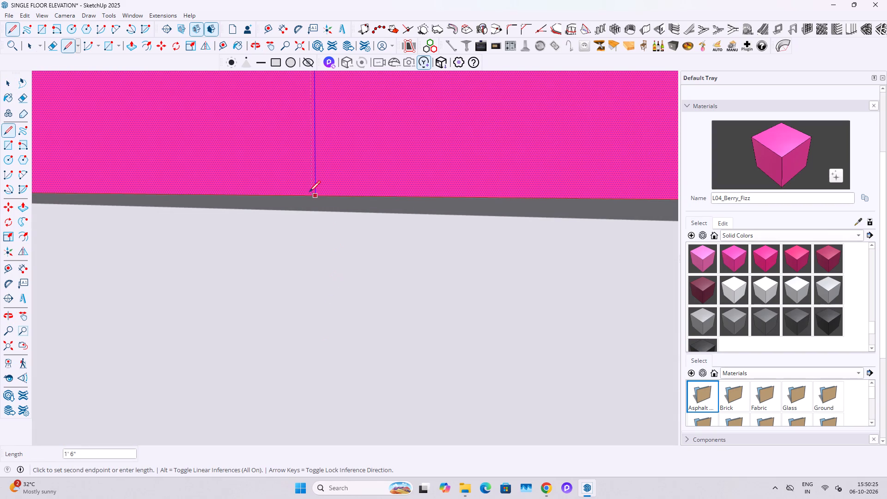
click(310, 196)
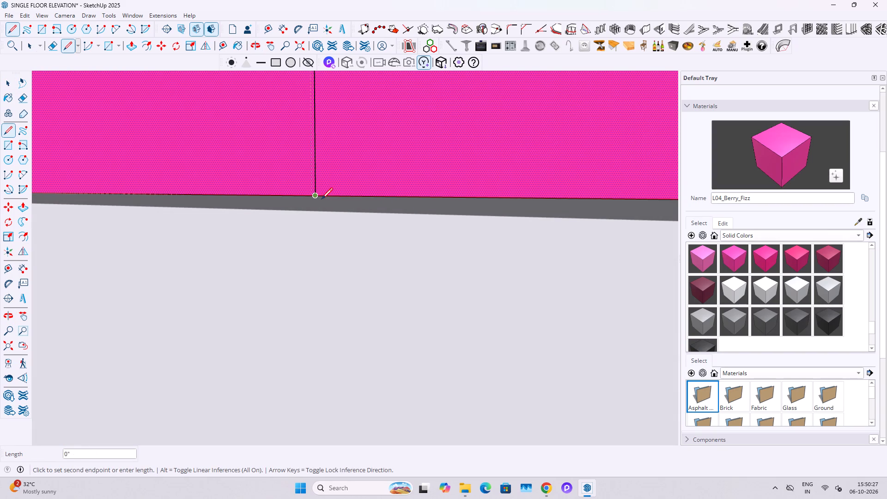
key(ctrl+z)
key(space)
key(Escape)
key(Escape)
Hide the ledge slab group in front of the pink wall's base and check the wall face around the new line.
right_click(309, 270)
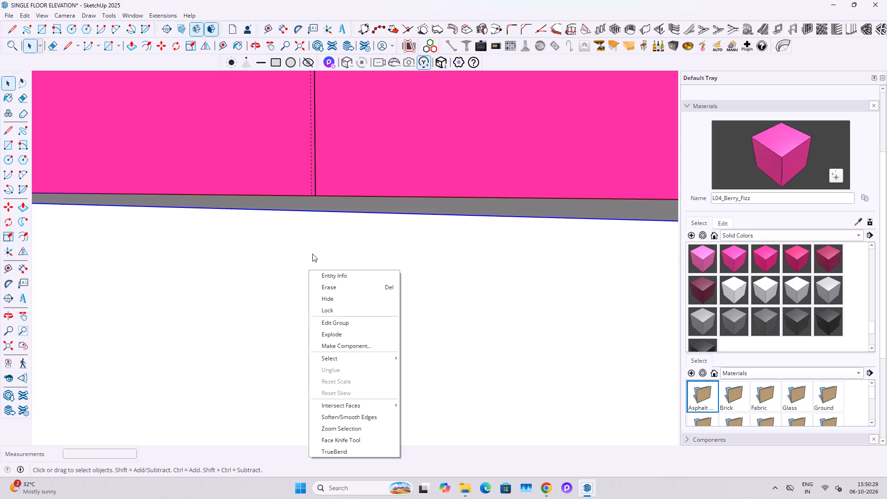
click(327, 301)
double_click(330, 182)
scroll(322, 182, up, 2)
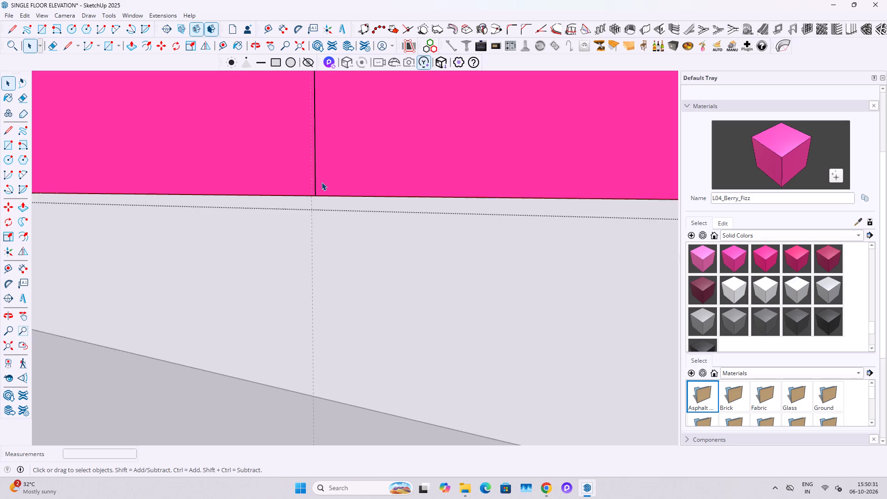
scroll(322, 182, up, 1)
click(322, 182)
scroll(319, 199, down, 19)
shift+middle_drag(333, 190, 333, 269)
scroll(325, 262, up, 3)
key(Escape)
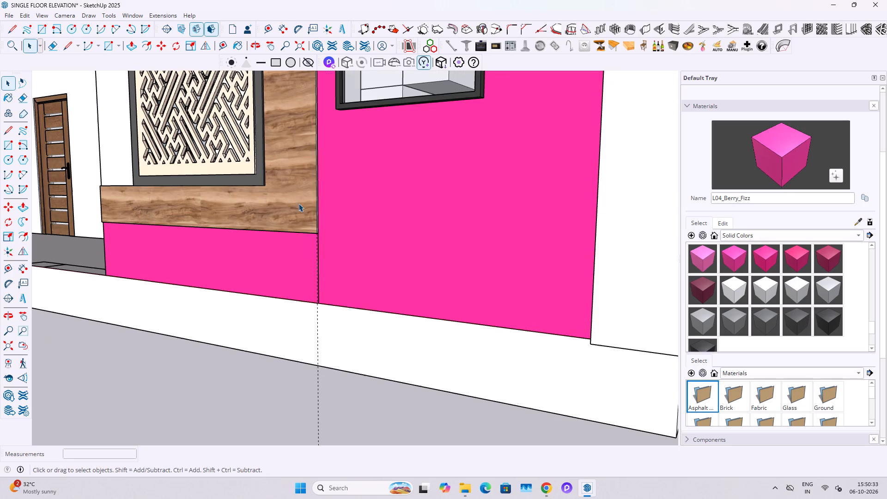
key(Escape)
Hide the wood cladding group around the patterned jali panel.
right_click(294, 196)
click(324, 225)
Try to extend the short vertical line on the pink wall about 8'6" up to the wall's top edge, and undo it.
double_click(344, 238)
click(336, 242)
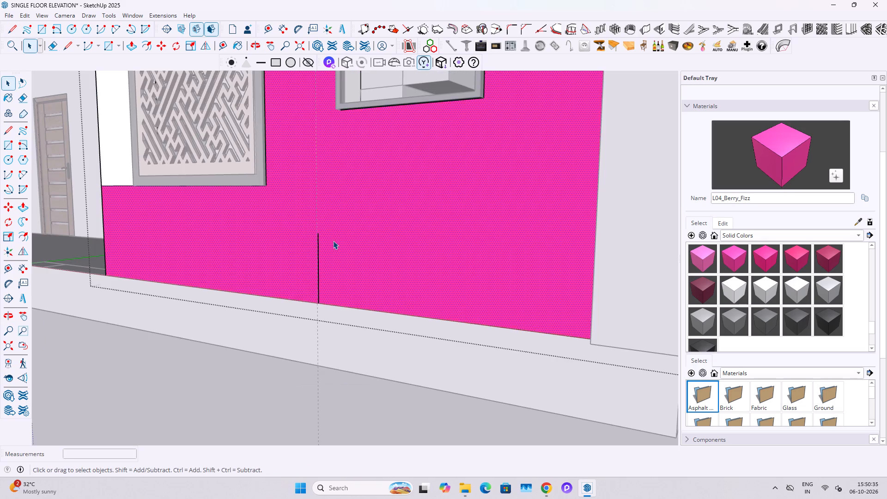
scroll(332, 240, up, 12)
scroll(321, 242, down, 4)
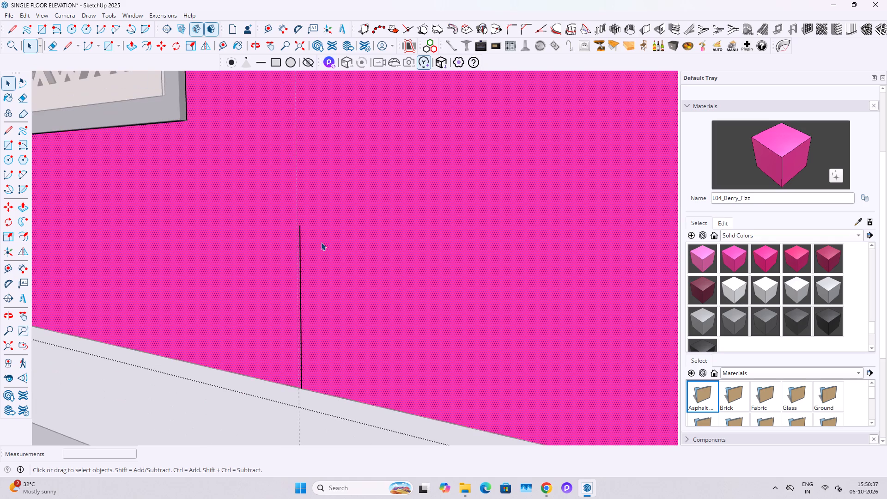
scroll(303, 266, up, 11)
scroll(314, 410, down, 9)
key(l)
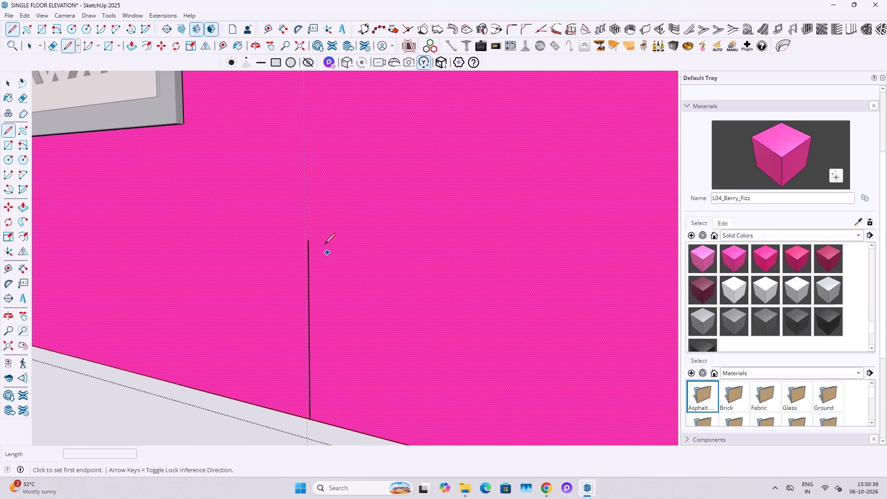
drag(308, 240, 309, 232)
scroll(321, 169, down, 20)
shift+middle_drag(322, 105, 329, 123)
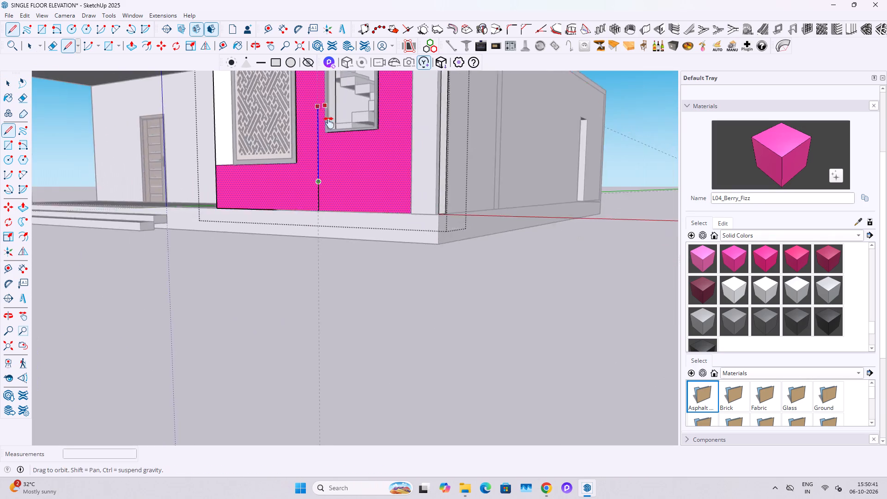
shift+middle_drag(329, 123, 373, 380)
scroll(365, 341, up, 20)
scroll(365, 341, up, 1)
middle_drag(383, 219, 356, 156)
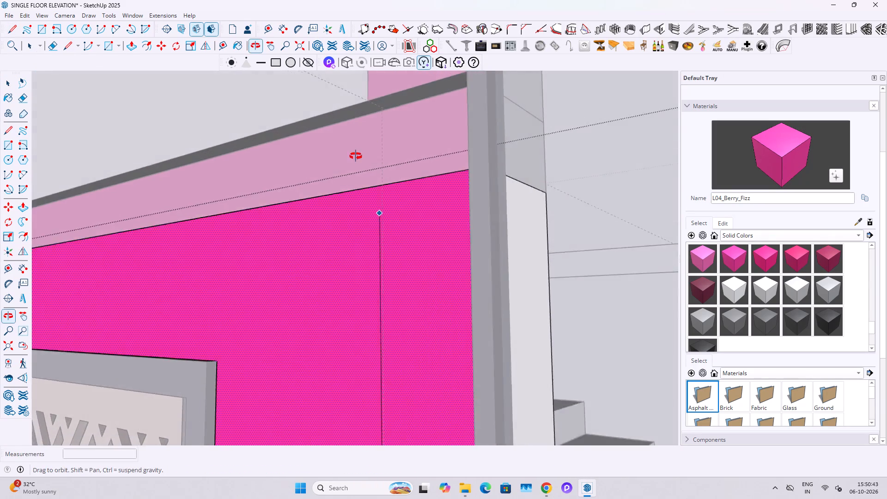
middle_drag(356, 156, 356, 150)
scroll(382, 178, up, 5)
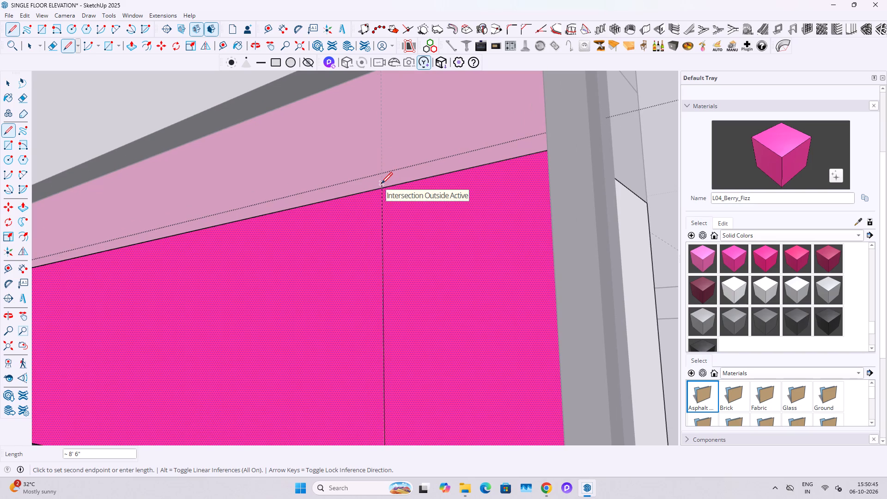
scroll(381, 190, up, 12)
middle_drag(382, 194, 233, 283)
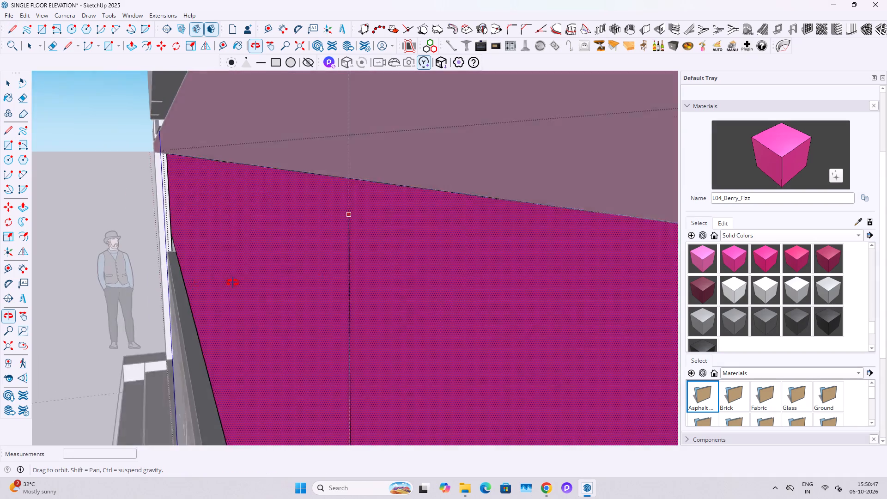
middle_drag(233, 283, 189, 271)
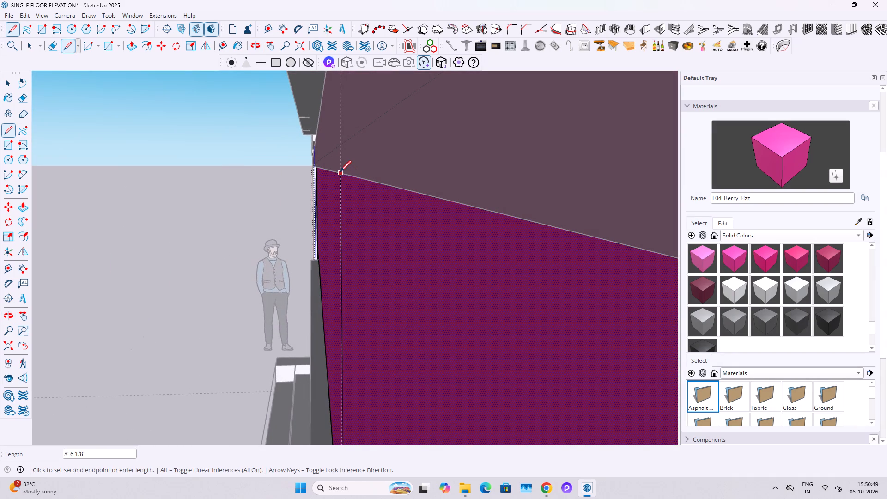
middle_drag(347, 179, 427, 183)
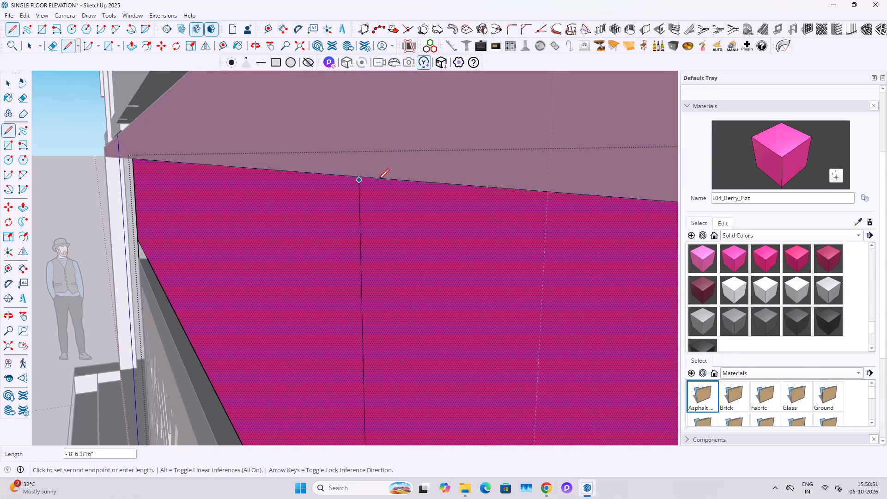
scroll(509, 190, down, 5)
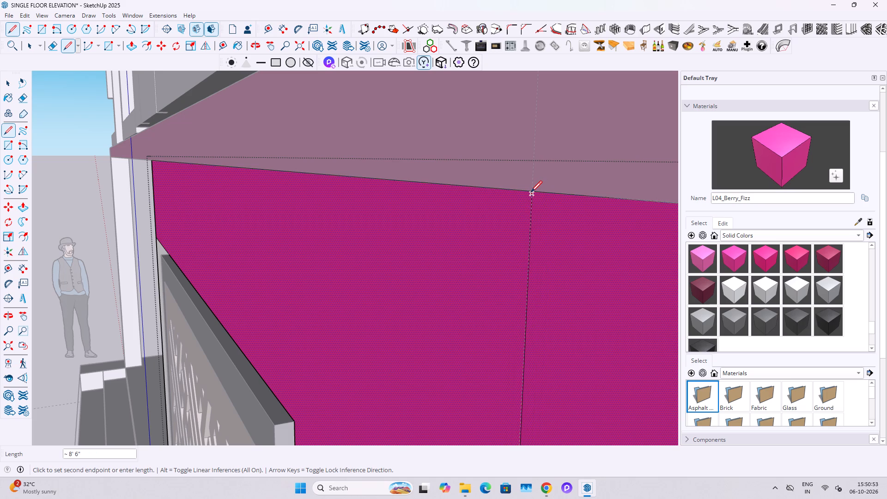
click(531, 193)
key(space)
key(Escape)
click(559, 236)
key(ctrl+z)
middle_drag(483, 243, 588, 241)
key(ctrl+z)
Draw a 10' vertical line down the ground-floor pink wall face, from its top edge to its base beside the dashed guide.
double_click(566, 228)
click(583, 234)
scroll(583, 234, up, 4)
key(comma)
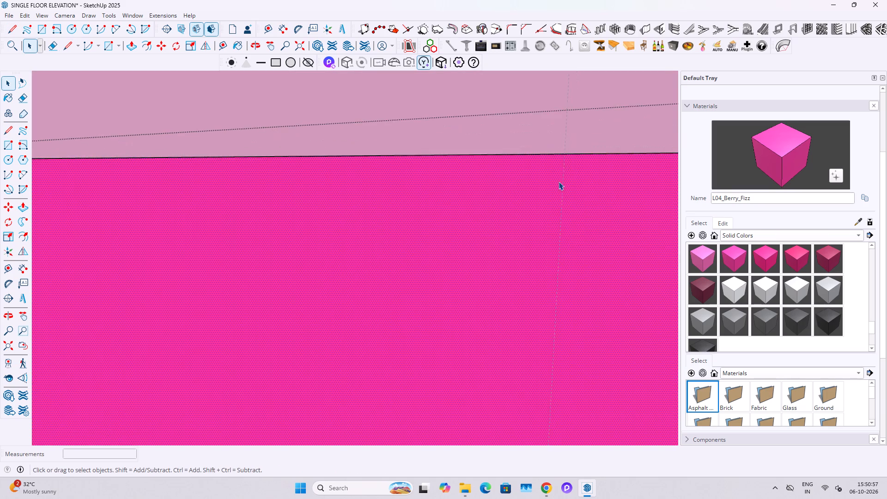
scroll(559, 182, up, 7)
key(l)
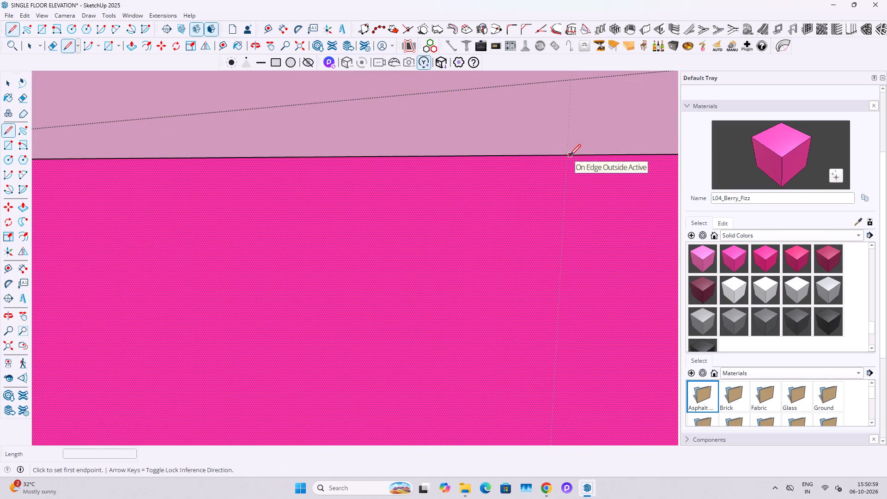
middle_drag(596, 176, 459, 96)
middle_drag(554, 180, 465, 191)
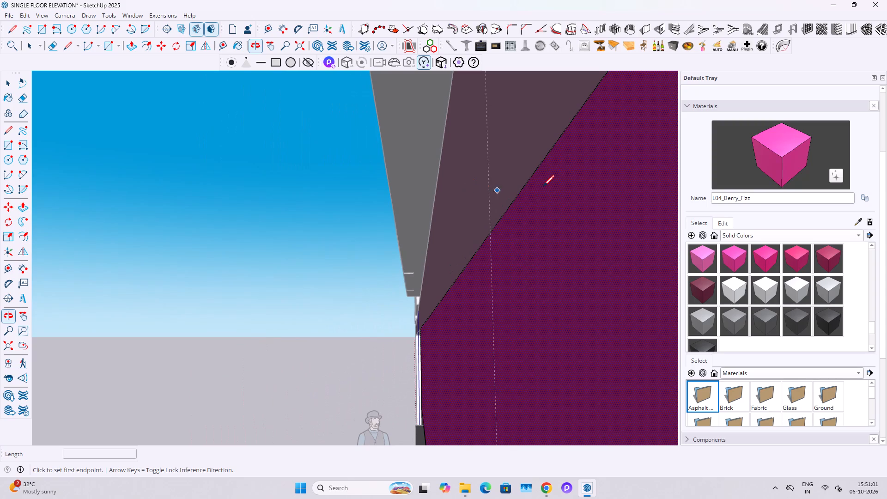
click(559, 143)
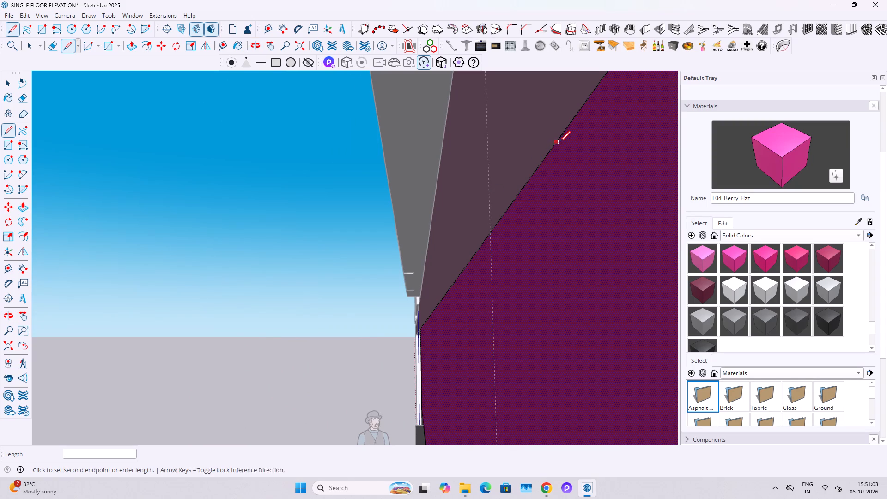
scroll(590, 275, down, 10)
middle_drag(581, 298, 761, 389)
scroll(485, 298, down, 20)
scroll(485, 298, down, 4)
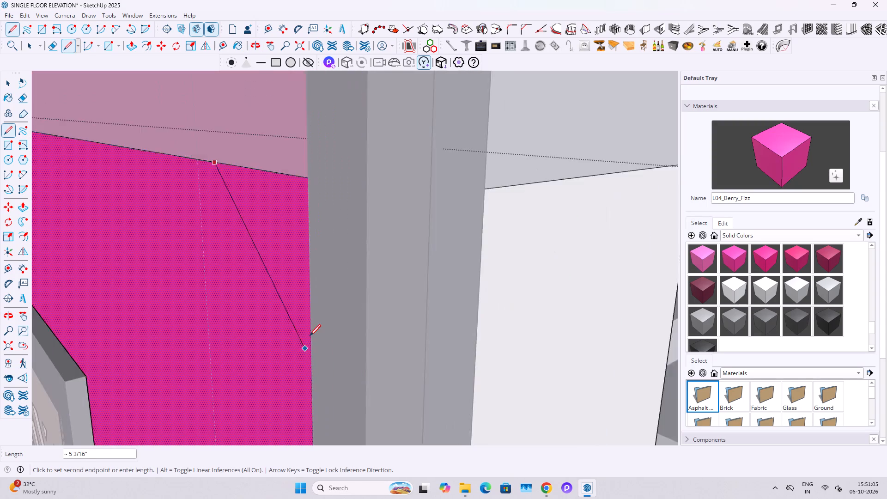
scroll(310, 337, down, 14)
shift+middle_drag(271, 402, 466, 191)
scroll(465, 221, down, 13)
shift+middle_drag(476, 341, 535, 189)
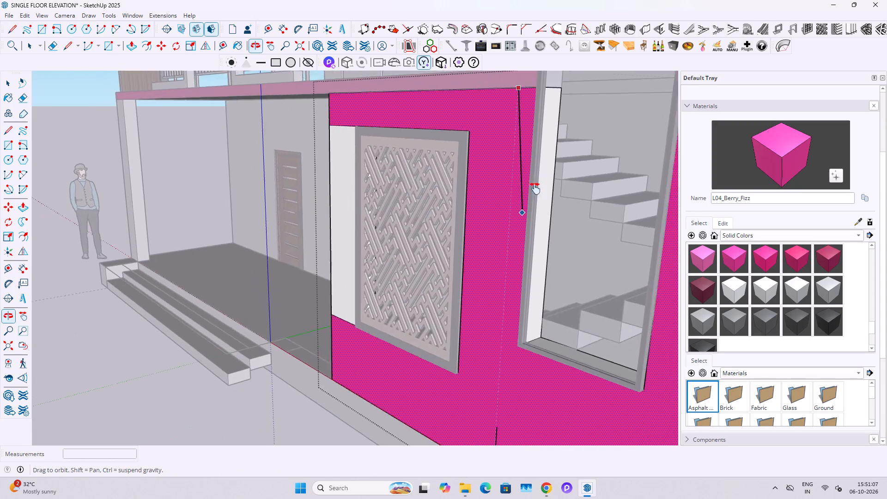
shift+middle_drag(535, 189, 536, 185)
shift+middle_drag(482, 377, 493, 338)
scroll(514, 392, up, 8)
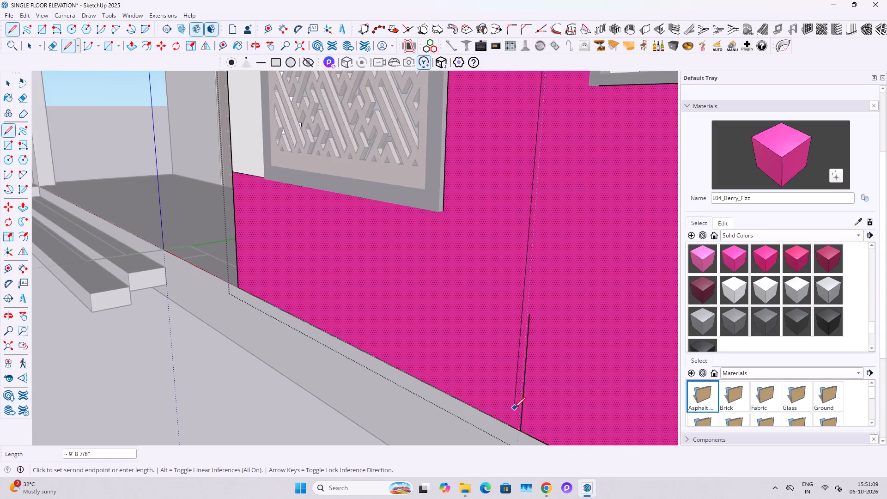
scroll(514, 409, up, 4)
shift+middle_drag(516, 423, 545, 379)
scroll(544, 379, up, 3)
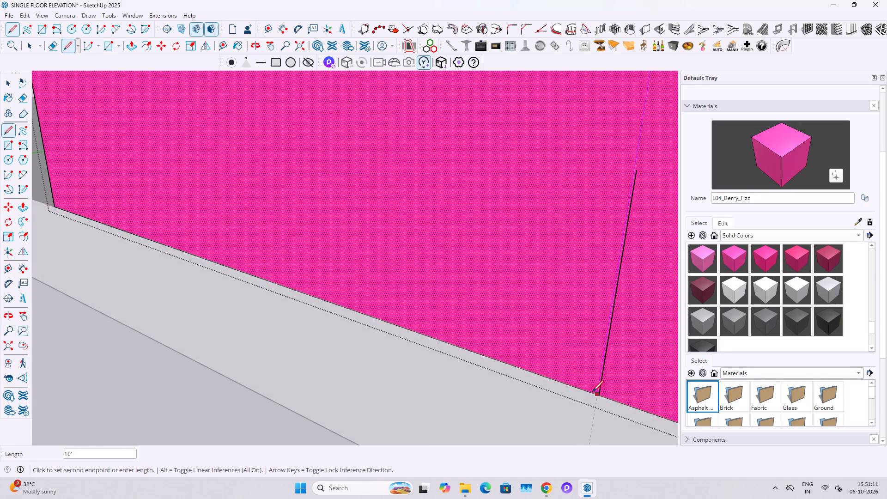
scroll(594, 395, up, 10)
click(597, 396)
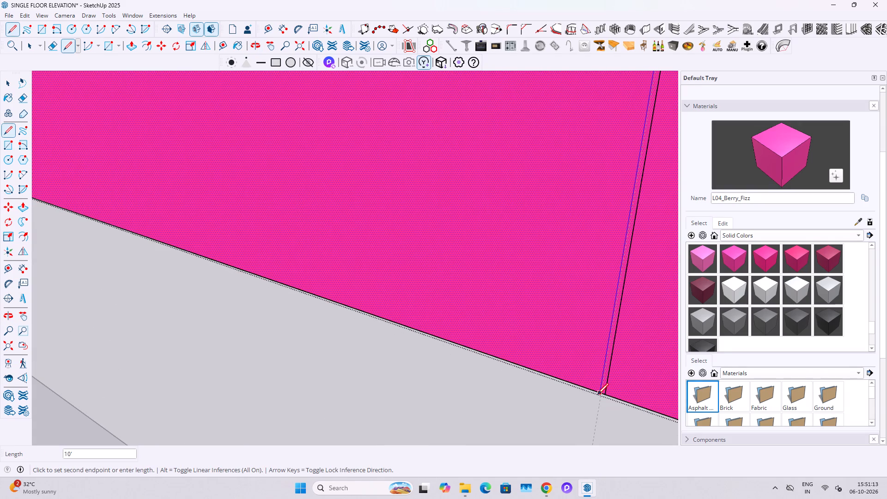
Erase the leftover 1'6" line beside the new full-height line at the pink wall's base.
key(space)
key(e)
drag(612, 375, 610, 370)
scroll(498, 396, down, 5)
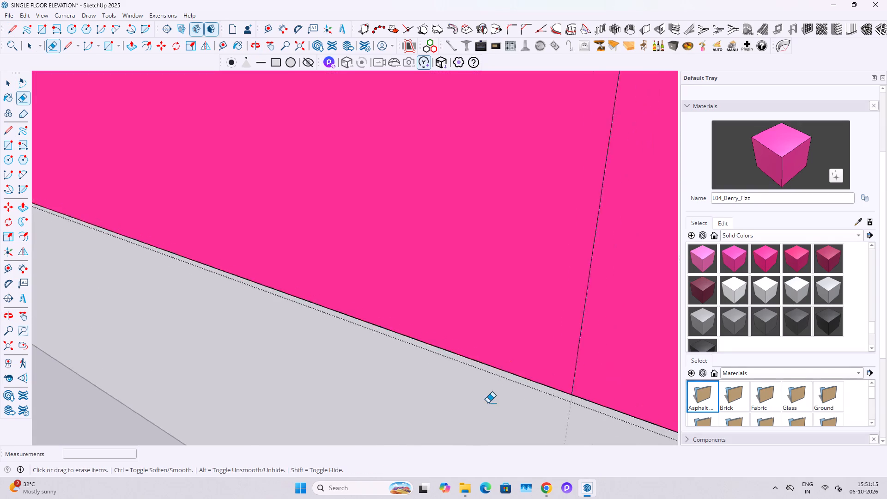
scroll(488, 403, down, 20)
scroll(488, 403, down, 6)
key(Escape)
key(space)
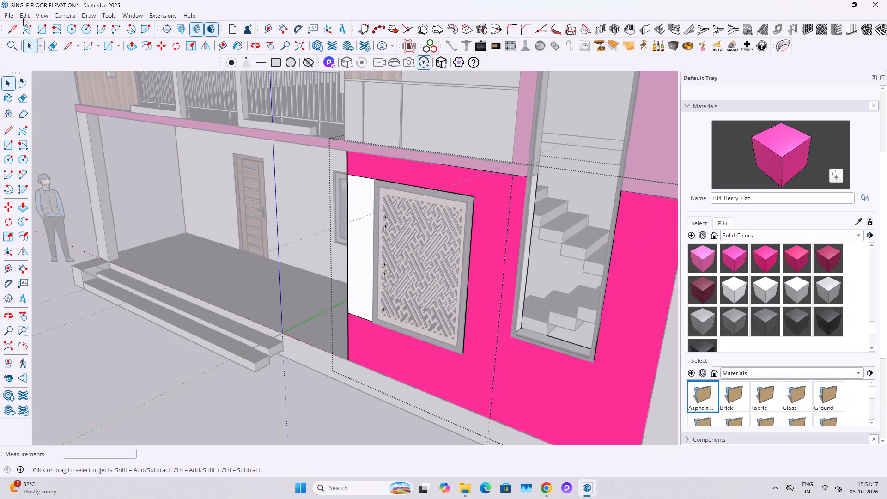
Unhide the last hidden group, the wood cladding around the jali panel.
click(24, 16)
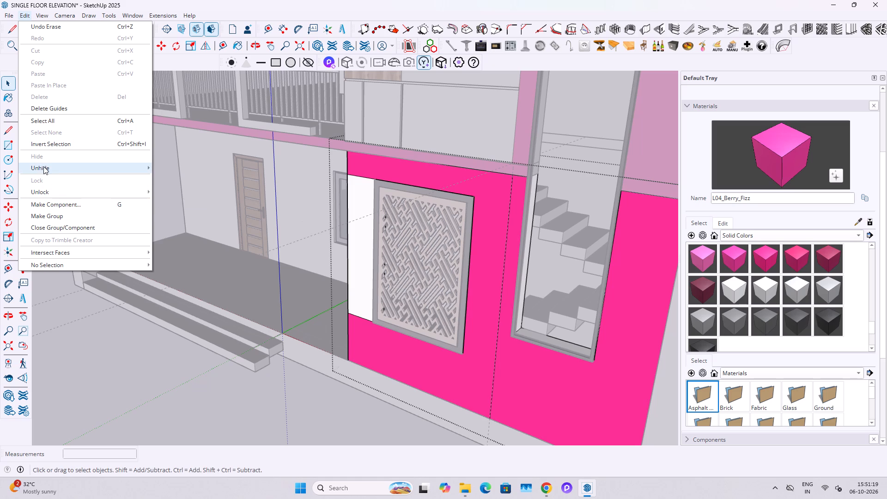
click(43, 166)
click(183, 177)
Paint the pink wall strip below the wood cladding with the white M00_Soft_Cloud material and exit the wall group.
middle_drag(298, 244, 450, 192)
scroll(521, 297, up, 4)
double_click(563, 305)
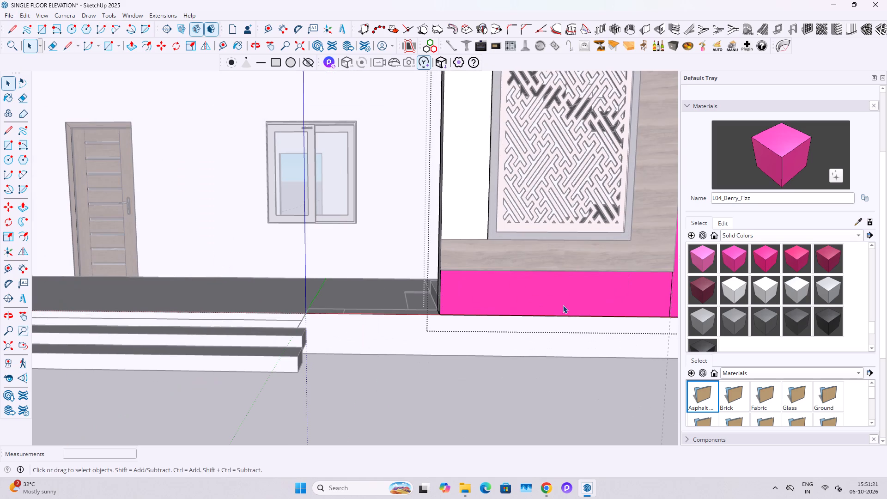
click(545, 284)
shift+middle_drag(613, 297, 434, 315)
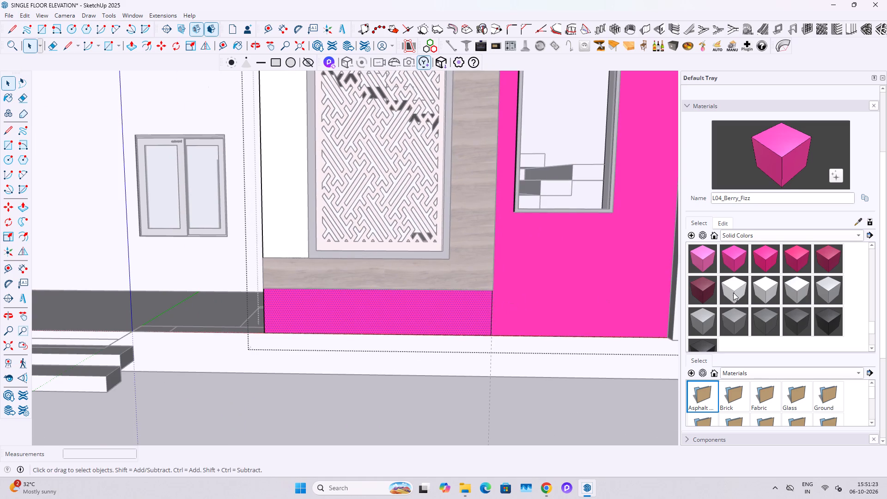
click(733, 292)
click(413, 310)
key(space)
key(Escape)
key(Escape)
key(space)
scroll(387, 327, down, 12)
key(Escape)
shift+scroll(410, 273, up, 3)
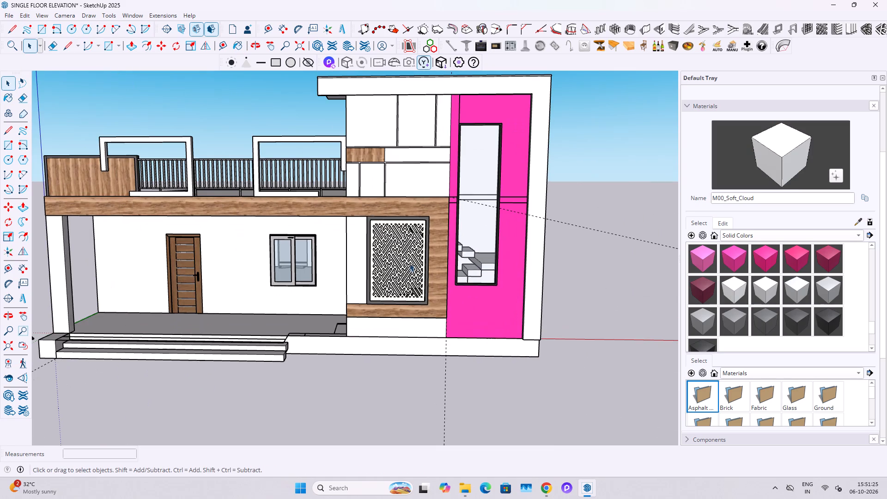
Save the model and purge its unused items.
key(ctrl+s)
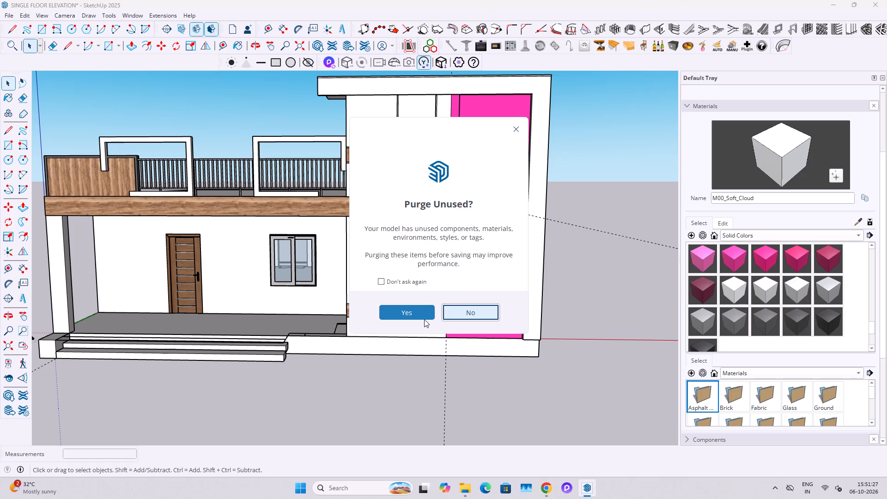
click(421, 314)
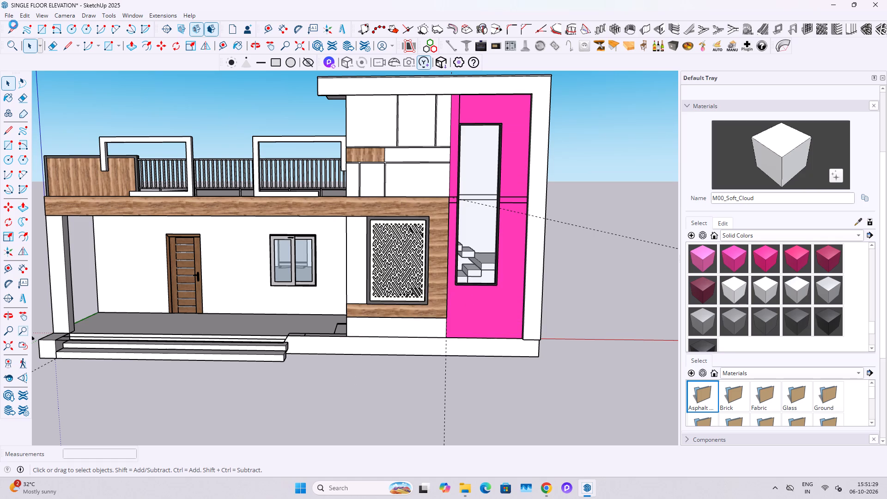
Unhide all remaining hidden objects, including the ledge slab at the base of the stair tower.
click(28, 16)
click(24, 16)
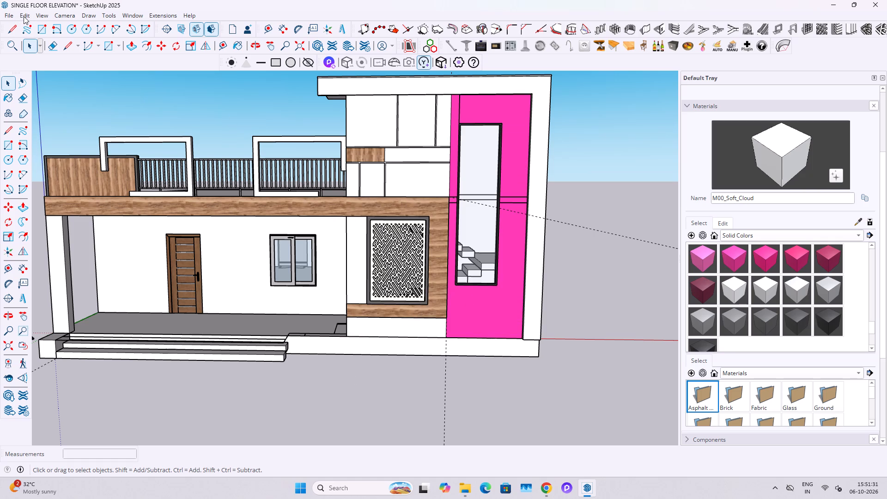
click(25, 16)
shift+middle_drag(205, 223, 279, 259)
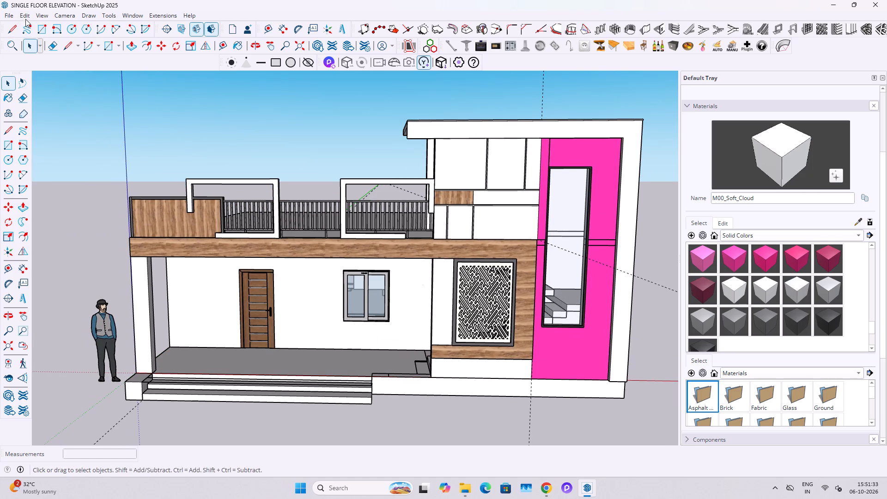
click(25, 17)
click(48, 165)
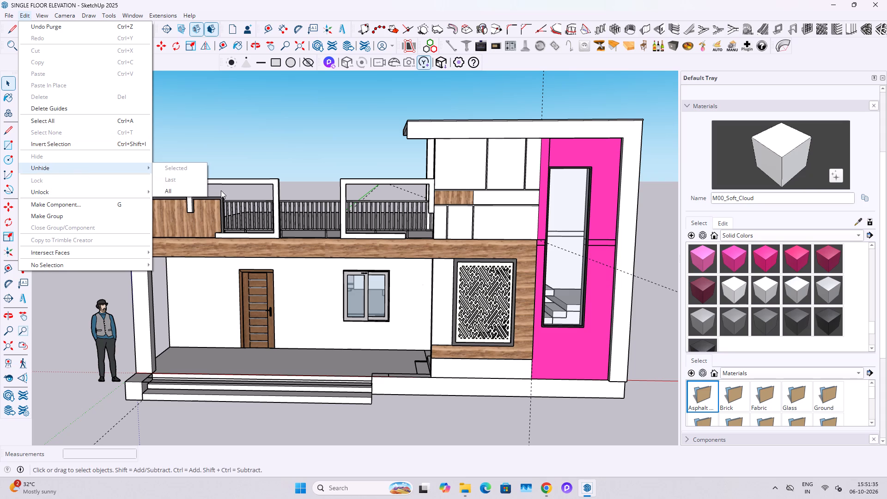
click(188, 189)
Sample the pink L04_Berry_Fizz material from the stair-tower wall.
shift+middle_drag(498, 321, 394, 332)
scroll(443, 394, up, 1)
middle_drag(442, 394, 432, 385)
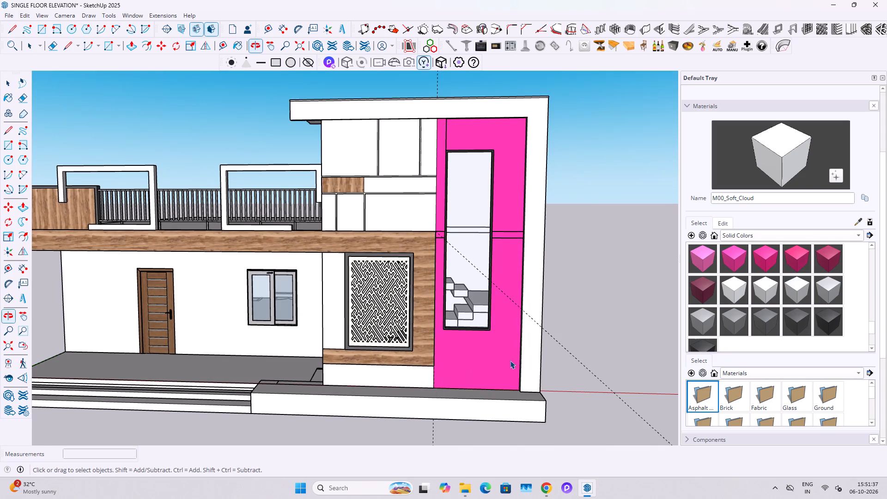
double_click(501, 359)
click(486, 335)
key(Escape)
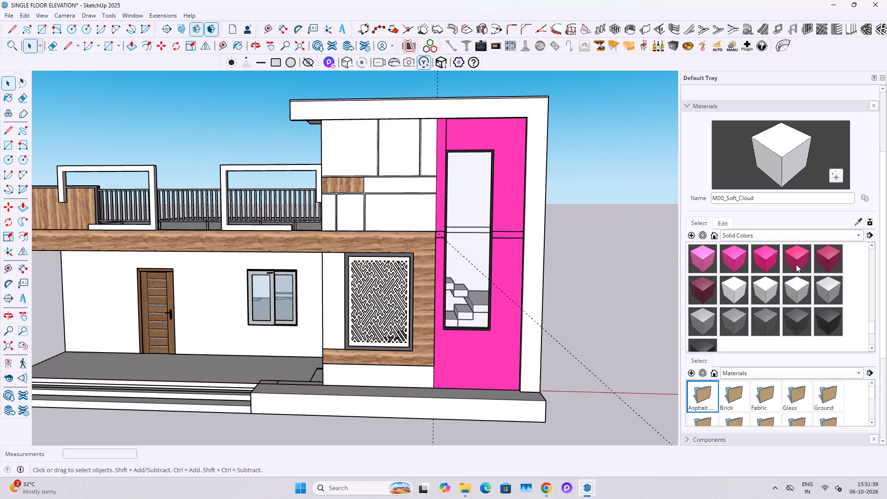
click(860, 219)
click(514, 189)
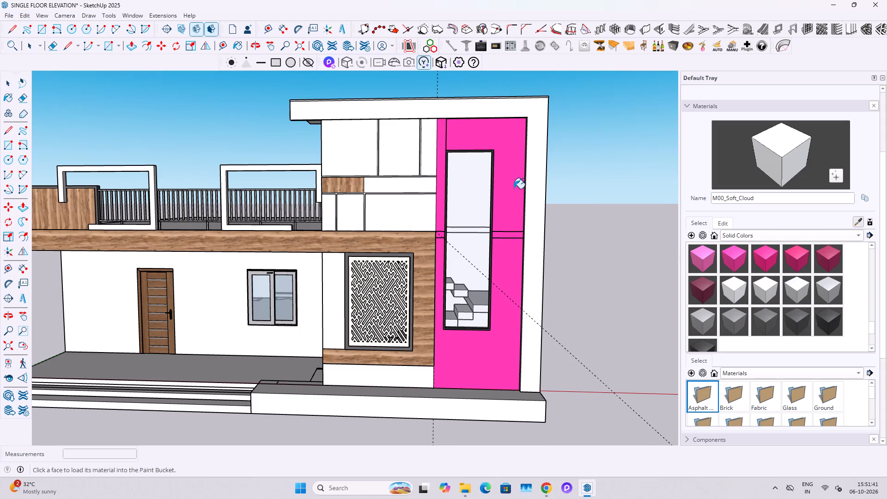
click(839, 181)
click(838, 178)
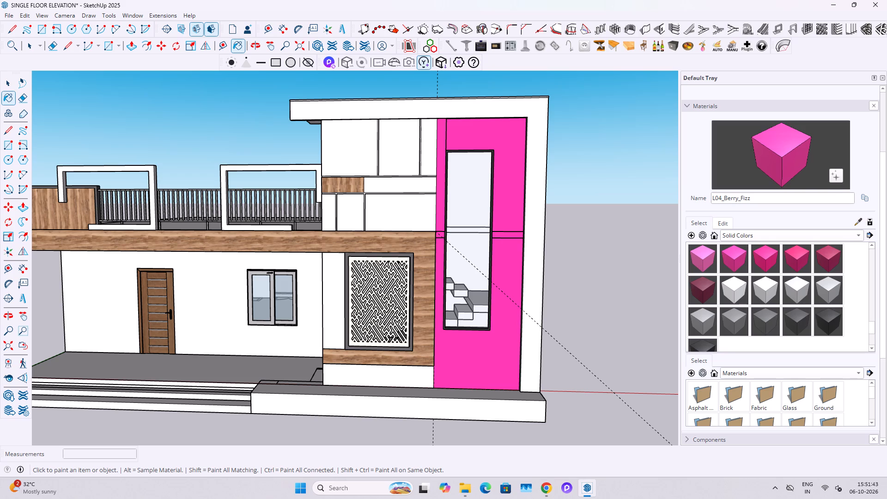
click(869, 198)
click(461, 293)
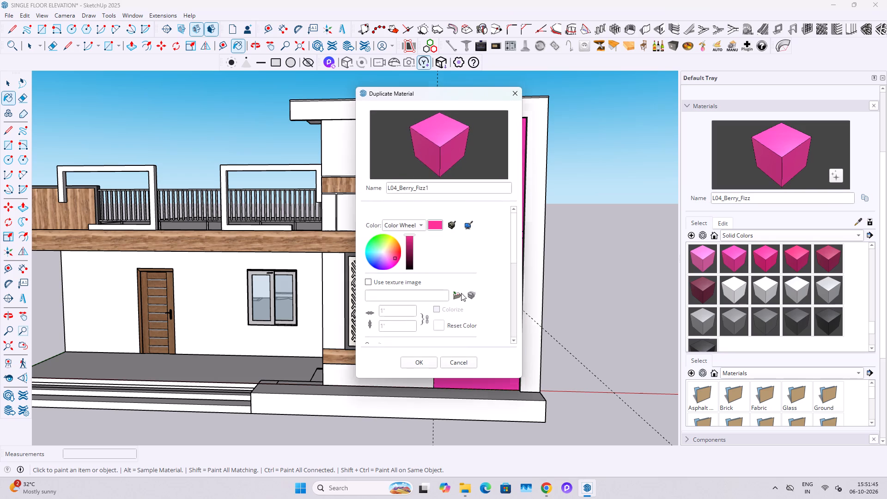
scroll(47, 177, down, 1)
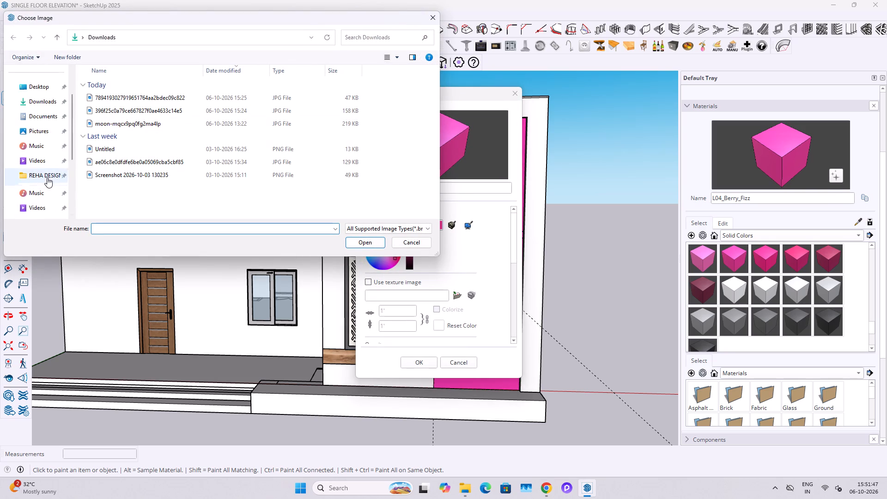
scroll(48, 185, down, 2)
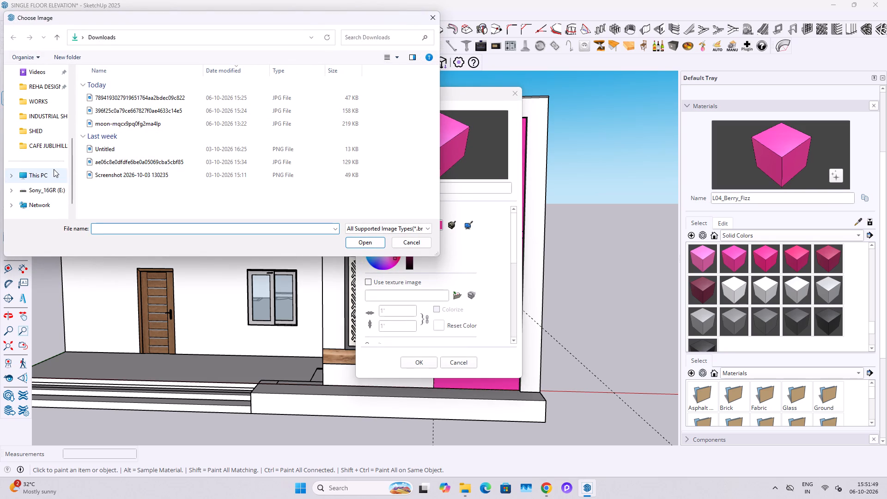
scroll(49, 123, up, 2)
click(42, 131)
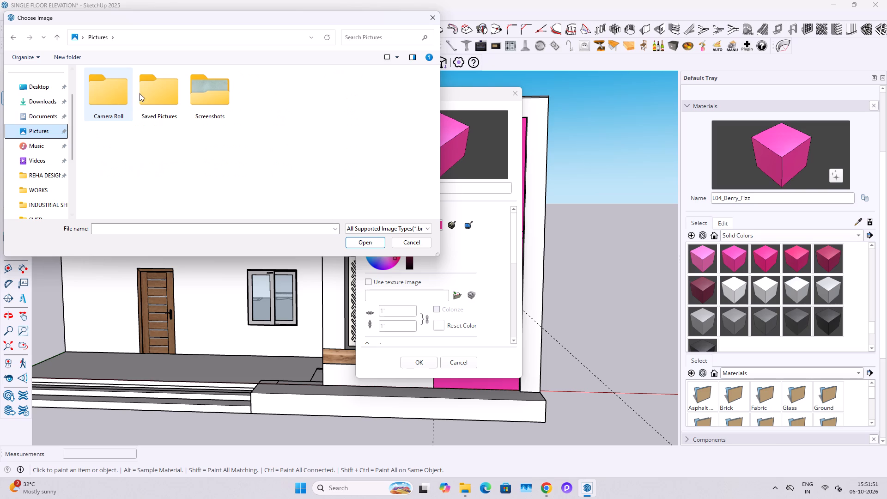
double_click(209, 94)
click(408, 94)
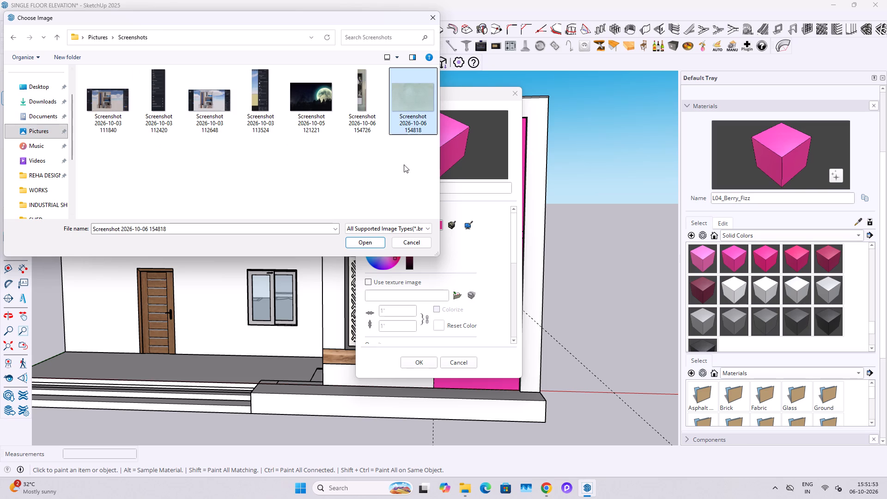
click(370, 239)
click(425, 360)
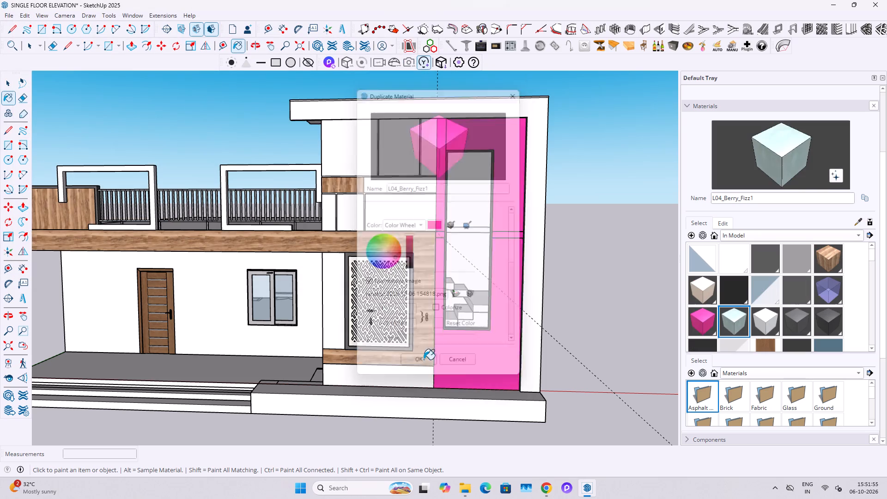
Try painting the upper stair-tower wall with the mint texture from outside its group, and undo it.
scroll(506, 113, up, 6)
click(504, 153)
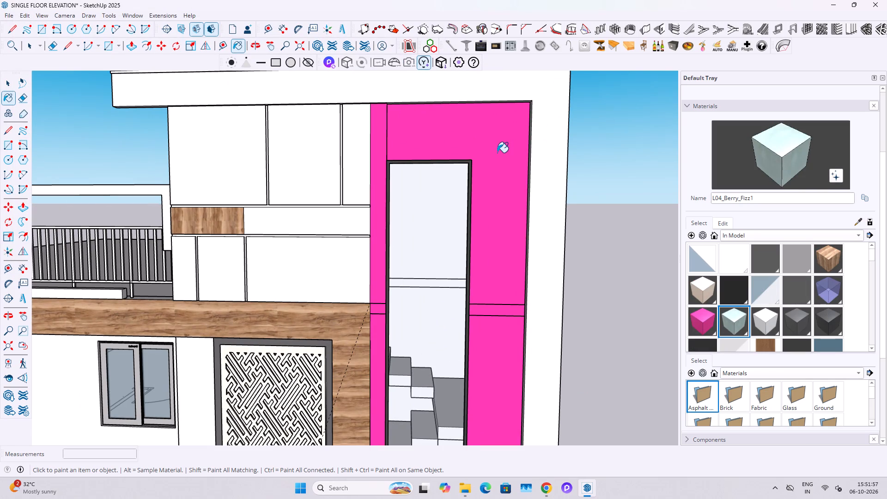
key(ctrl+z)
Paint the upper stair-tower wall face around the tall window with the mint texture and exit the group.
key(space)
double_click(495, 151)
click(481, 129)
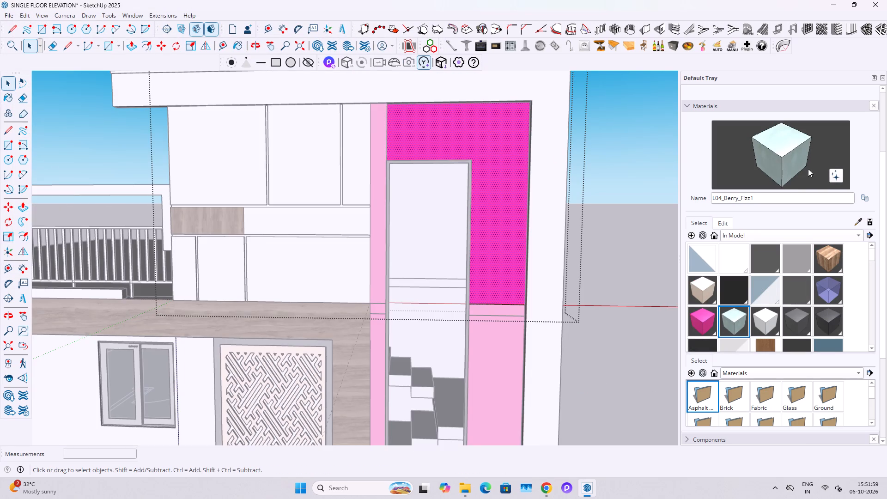
drag(788, 142, 783, 142)
click(476, 143)
scroll(488, 147, up, 17)
key(Escape)
key(space)
key(Escape)
key(Escape)
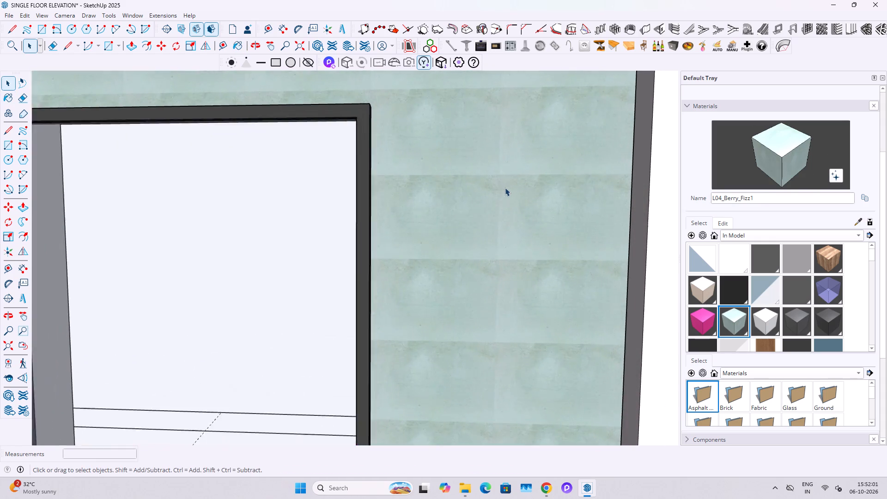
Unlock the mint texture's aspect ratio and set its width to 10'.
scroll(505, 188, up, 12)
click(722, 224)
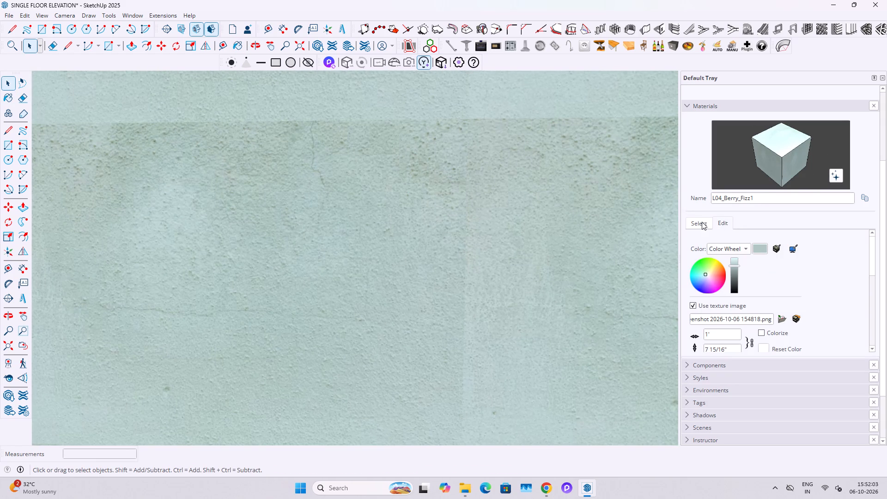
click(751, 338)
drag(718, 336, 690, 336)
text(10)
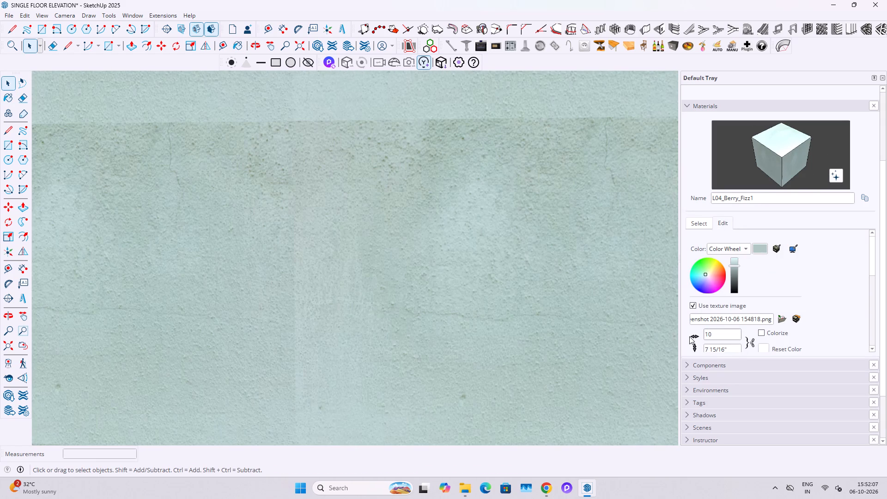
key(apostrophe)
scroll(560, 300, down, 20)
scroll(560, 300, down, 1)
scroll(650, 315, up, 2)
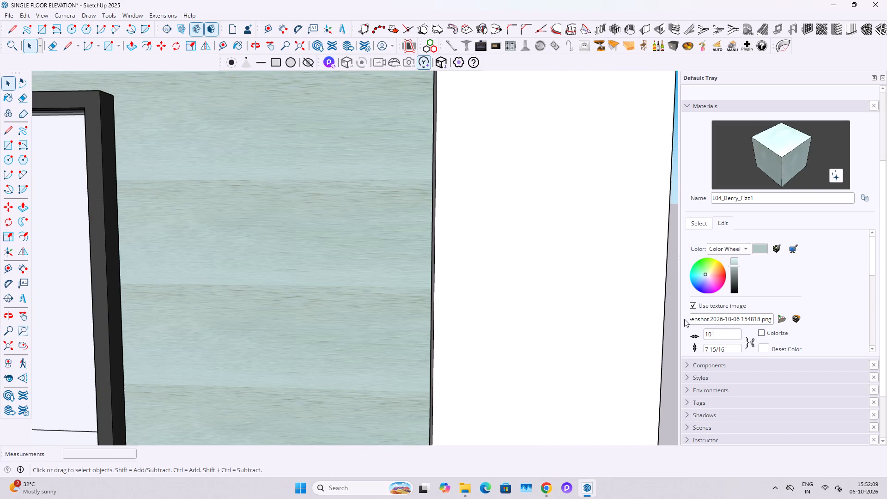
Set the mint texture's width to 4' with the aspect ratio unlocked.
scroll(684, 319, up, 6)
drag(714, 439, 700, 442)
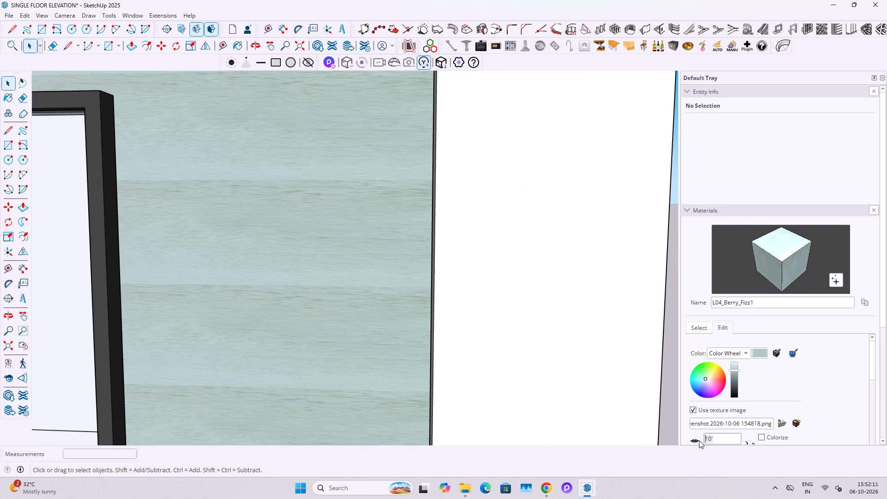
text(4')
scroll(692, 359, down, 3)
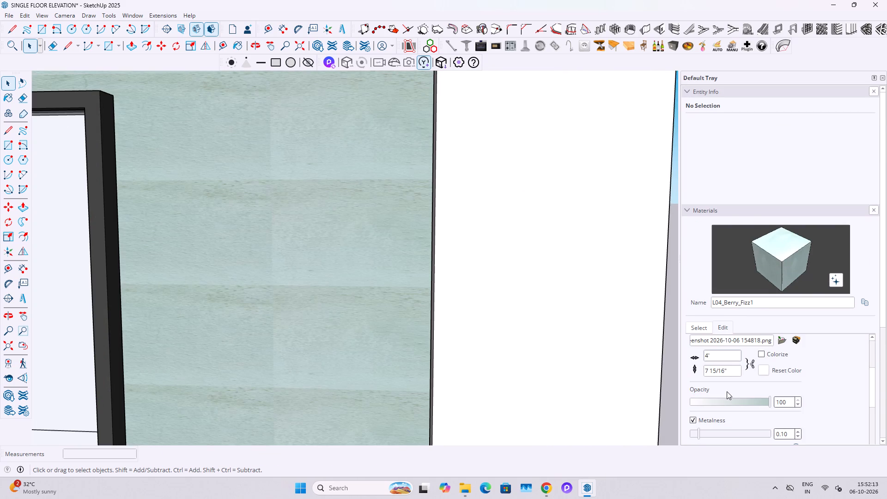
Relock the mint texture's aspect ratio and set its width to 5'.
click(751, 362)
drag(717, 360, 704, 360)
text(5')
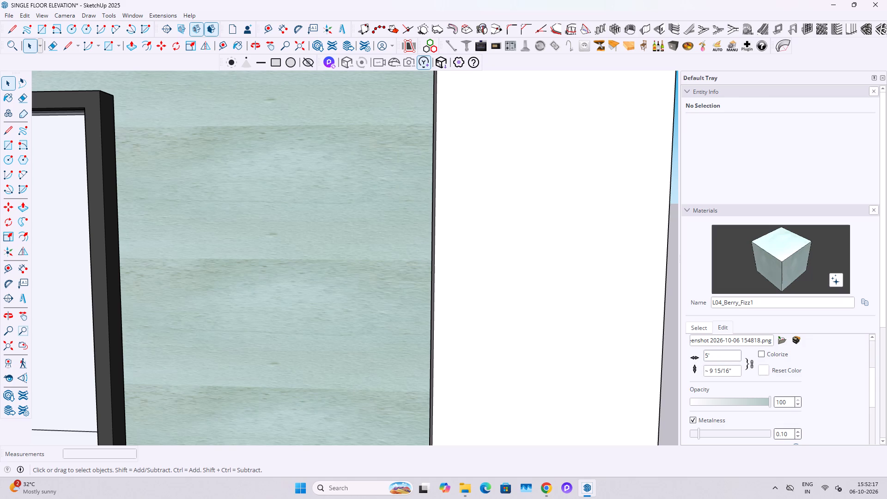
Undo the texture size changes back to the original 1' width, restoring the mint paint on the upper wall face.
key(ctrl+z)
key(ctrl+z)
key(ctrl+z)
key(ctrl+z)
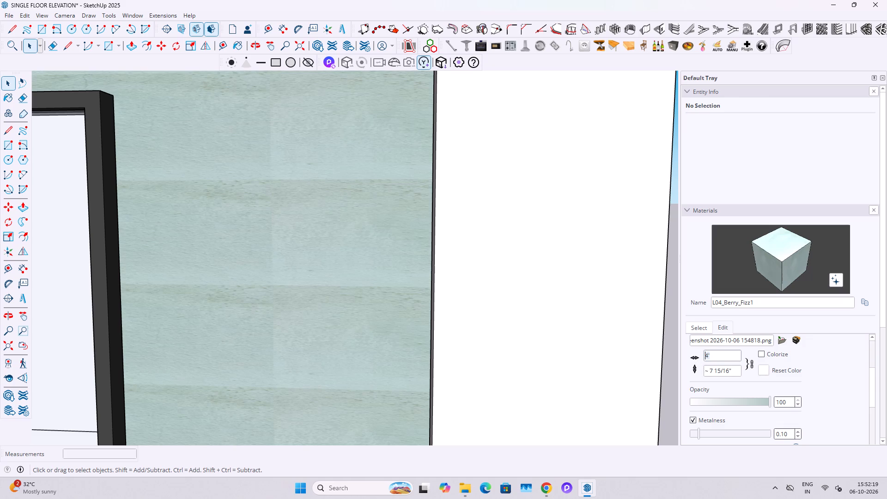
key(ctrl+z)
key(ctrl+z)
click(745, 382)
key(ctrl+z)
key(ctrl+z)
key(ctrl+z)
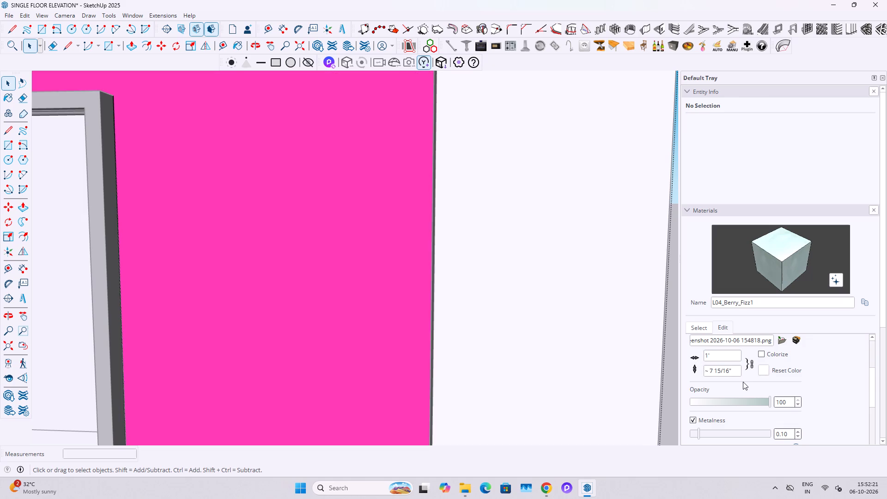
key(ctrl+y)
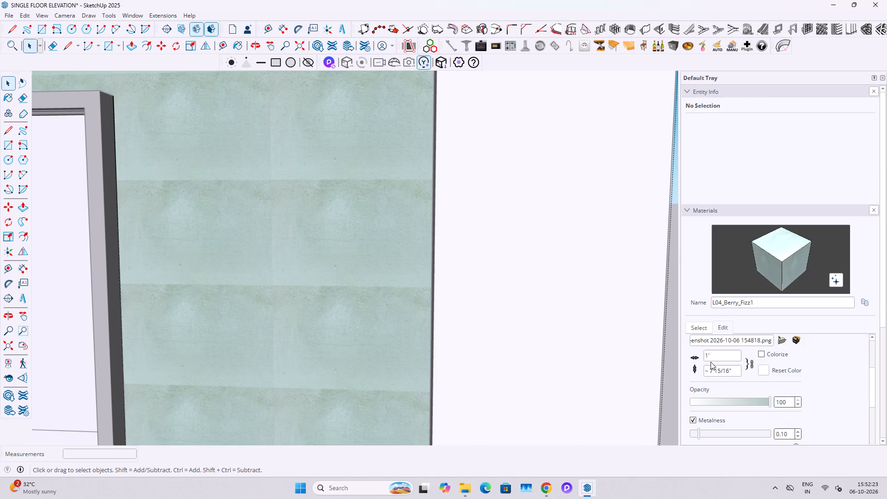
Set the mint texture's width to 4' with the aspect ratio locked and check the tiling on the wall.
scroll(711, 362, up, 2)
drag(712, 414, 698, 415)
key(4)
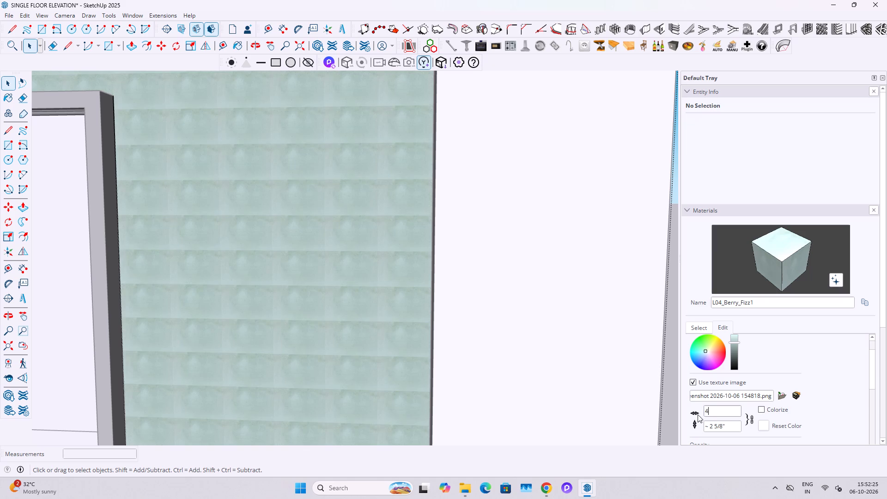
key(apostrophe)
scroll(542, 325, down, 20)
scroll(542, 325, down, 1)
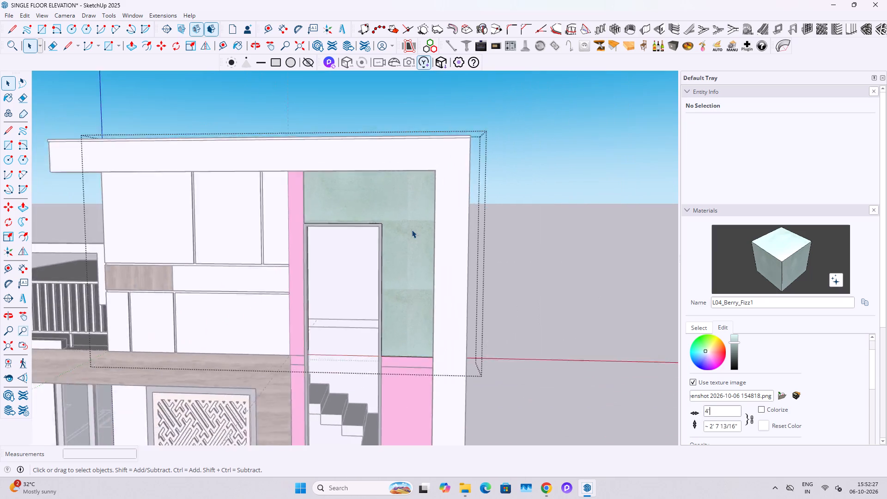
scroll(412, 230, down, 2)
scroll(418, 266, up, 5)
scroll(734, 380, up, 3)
Set the mint texture's width to 6' with the aspect ratio locked.
scroll(710, 416, down, 2)
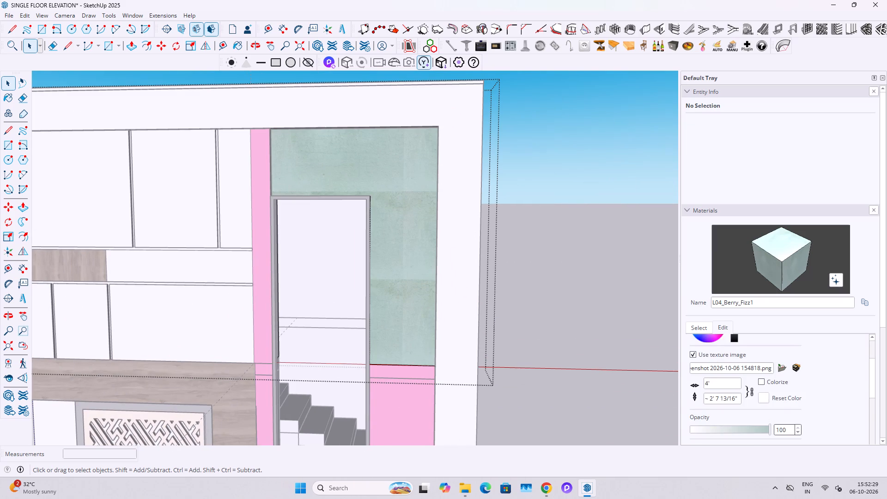
drag(710, 386, 703, 390)
text(6')
Paint the lower pink wall face of the stair tower with the mint texture and exit its group.
scroll(446, 314, up, 8)
scroll(394, 219, down, 8)
shift+middle_drag(410, 344, 417, 245)
double_click(400, 304)
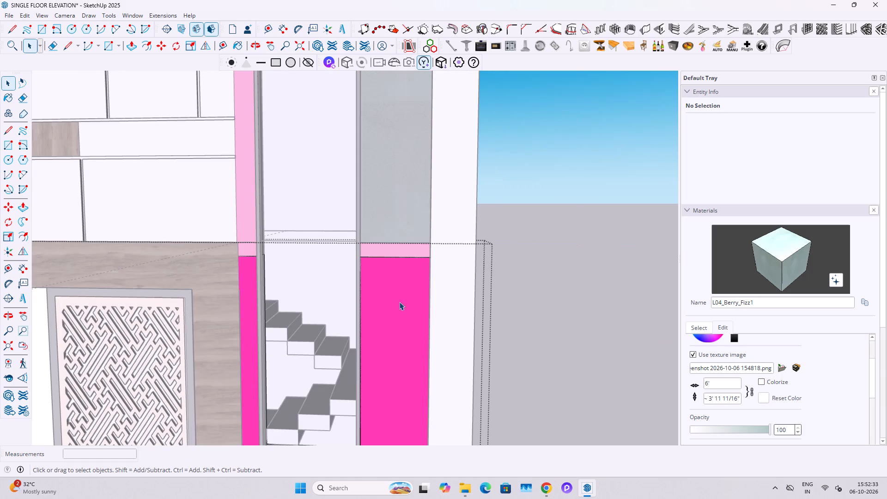
click(385, 274)
drag(784, 263, 780, 263)
click(389, 300)
key(space)
key(Escape)
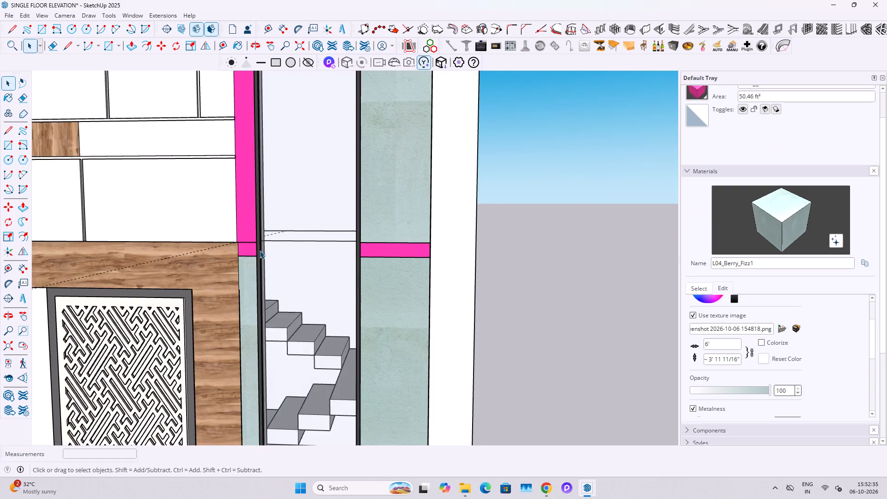
Paint the narrow upper pink wall strip between the white panels and the tall window with the mint texture.
key(Escape)
key(space)
scroll(252, 248, up, 3)
double_click(241, 214)
click(247, 181)
click(794, 230)
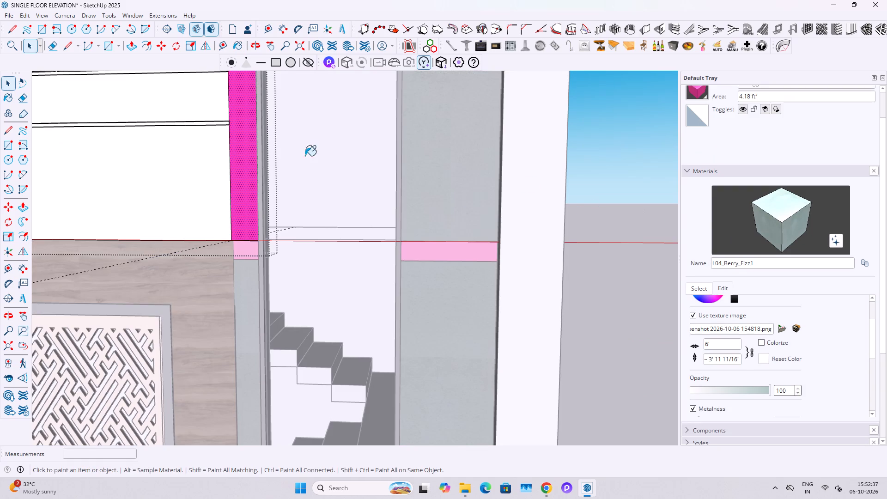
click(248, 161)
key(space)
scroll(238, 237, up, 7)
key(Escape)
Paint the short pink floor-level band between the wood cladding and the tall window with the mint texture.
key(space)
double_click(243, 244)
click(256, 223)
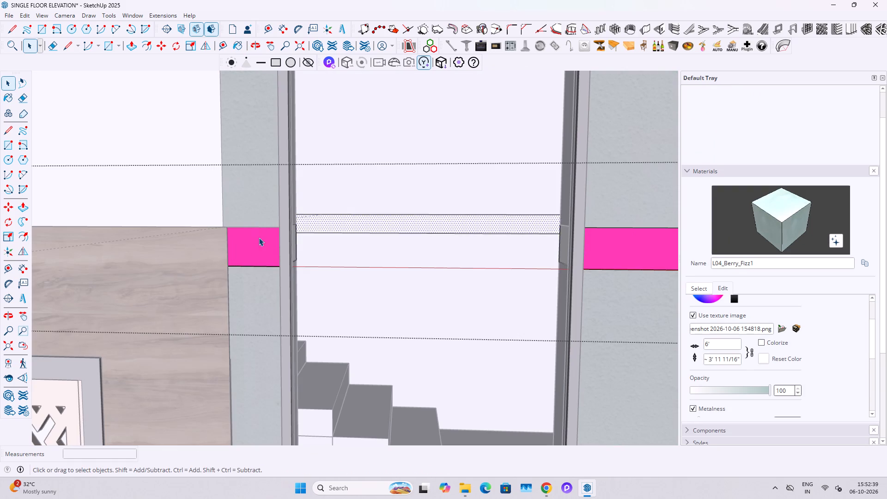
click(259, 237)
click(256, 247)
click(743, 225)
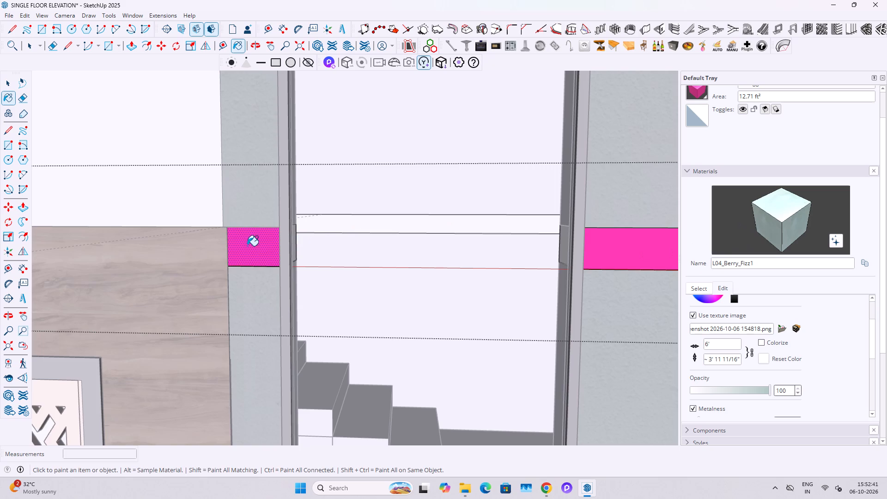
click(247, 246)
key(space)
key(Escape)
Paint the remaining pink floor-level band between the tall window and the tower's outer white frame with the mint texture.
scroll(227, 242, down, 3)
key(space)
key(Escape)
double_click(571, 254)
click(563, 241)
drag(719, 212, 725, 211)
click(762, 213)
click(525, 246)
key(space)
key(Escape)
scroll(503, 278, down, 17)
key(Escape)
key(Escape)
key(space)
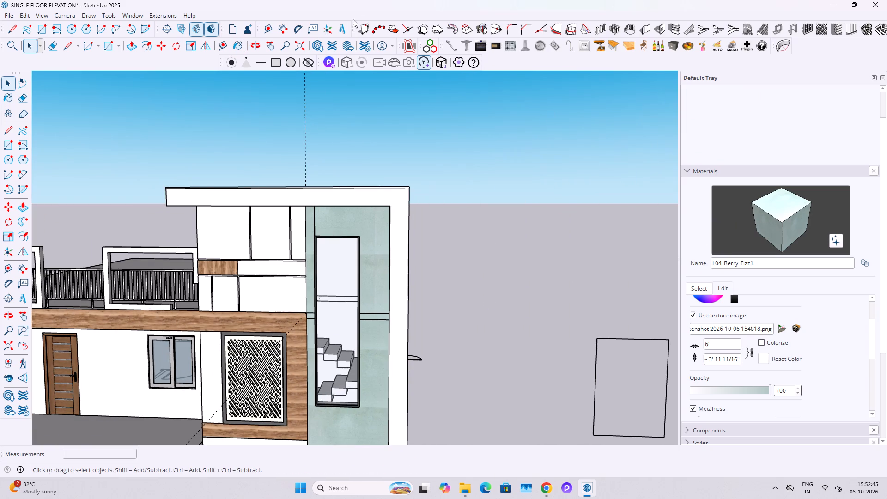
Compare the stair tower's finishes with the façade in the Pinterest reference in Chrome and return to SketchUp.
shift+middle_drag(336, 239, 425, 211)
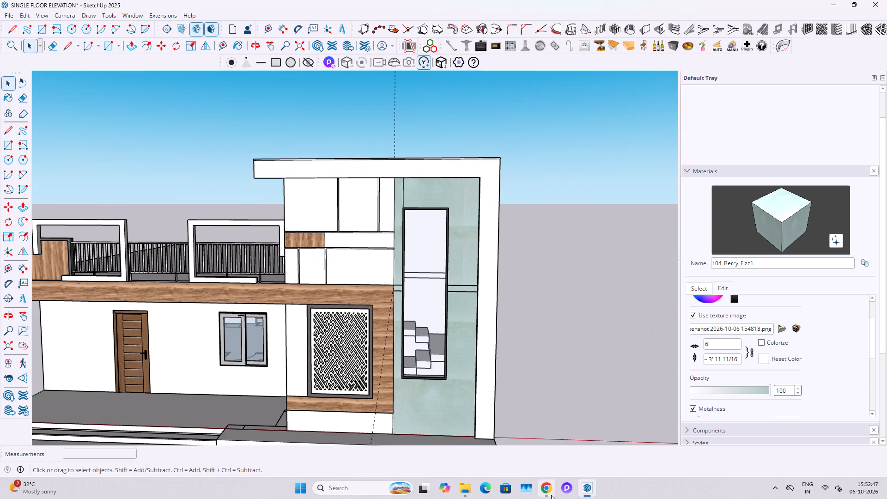
click(551, 498)
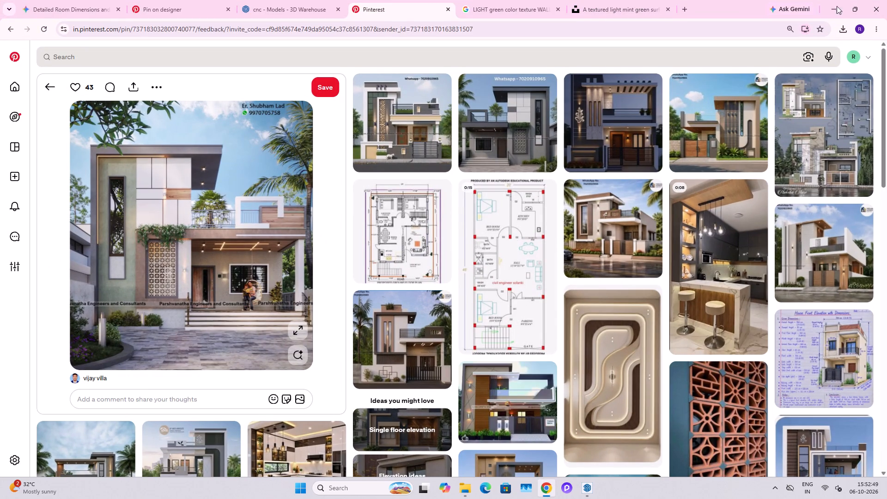
click(841, 0)
scroll(392, 267, up, 2)
middle_drag(392, 268, 471, 259)
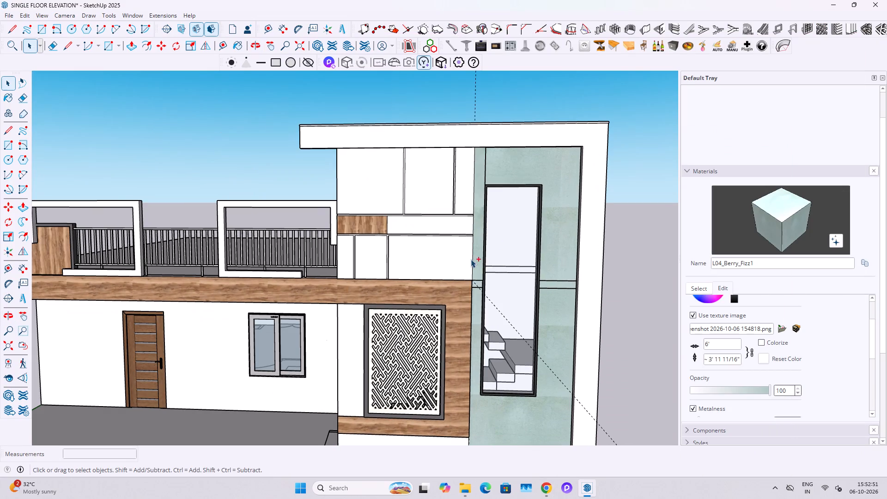
Save the elevation model.
key(ctrl+s)
click(407, 302)
click(407, 312)
Examine the full front elevation, from the porch and terrace railings to the stair tower's finishes.
middle_drag(427, 225, 468, 202)
scroll(472, 199, down, 4)
scroll(430, 226, down, 1)
shift+middle_drag(420, 265, 475, 249)
shift+scroll(467, 254, down, 1)
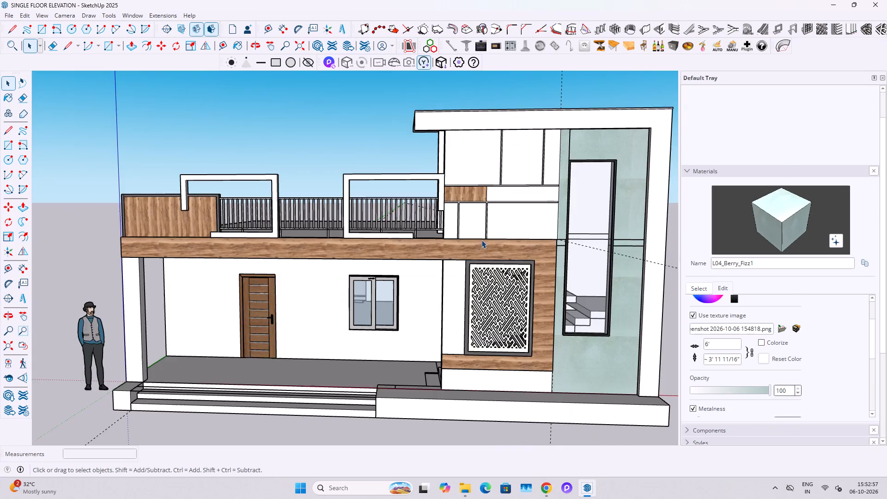
scroll(481, 240, down, 2)
middle_drag(450, 254, 477, 258)
scroll(441, 257, up, 1)
shift+middle_drag(490, 260, 442, 267)
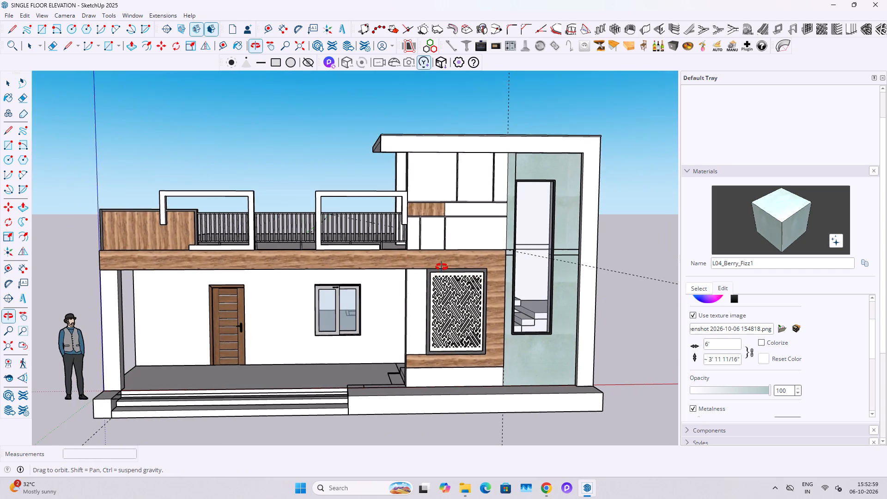
shift+middle_drag(442, 267, 442, 265)
scroll(431, 274, up, 1)
middle_drag(437, 288, 428, 280)
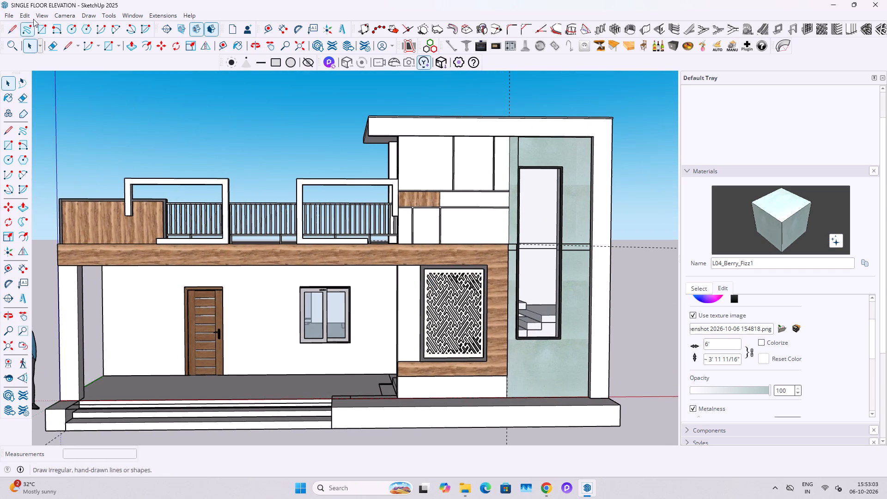
Delete all construction guides from the model and save it.
click(29, 18)
click(56, 110)
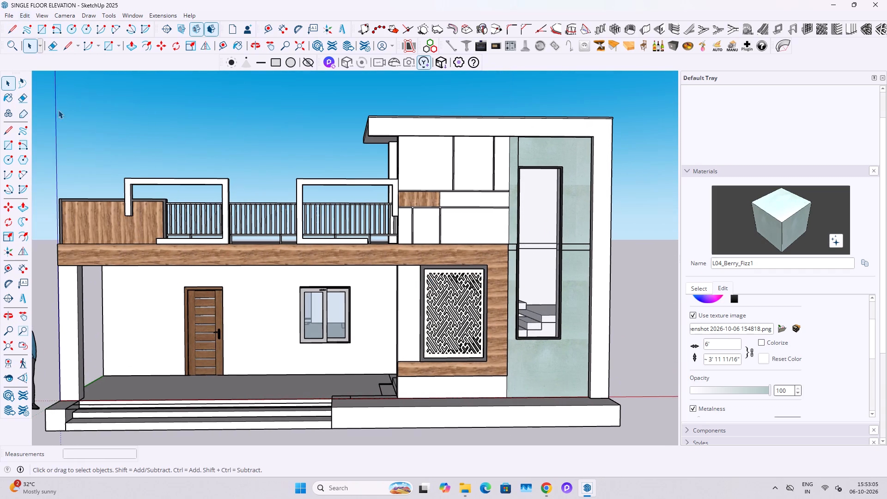
key(ctrl+s)
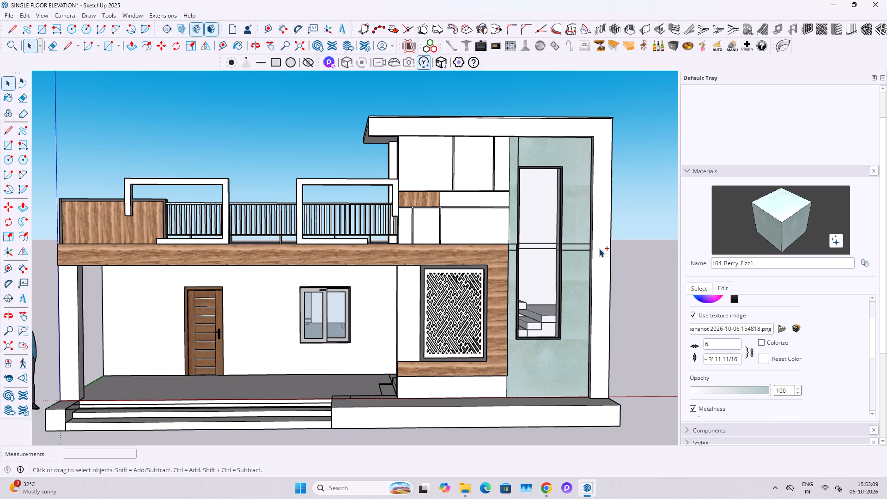
After checking the Pinterest reference, paint the stair tower's white outer frame M07_Charcoal_Gleam, and repaint it M06_Steel_Smoke from the Solid Colors library.
click(545, 490)
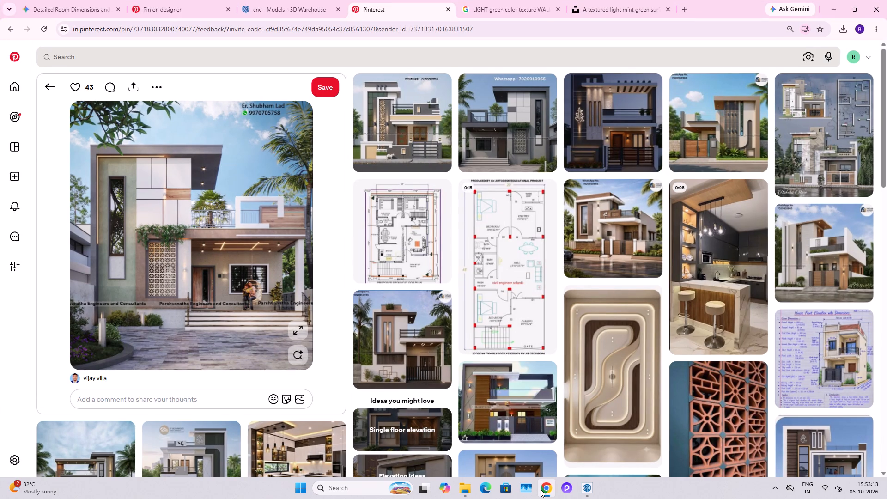
click(844, 0)
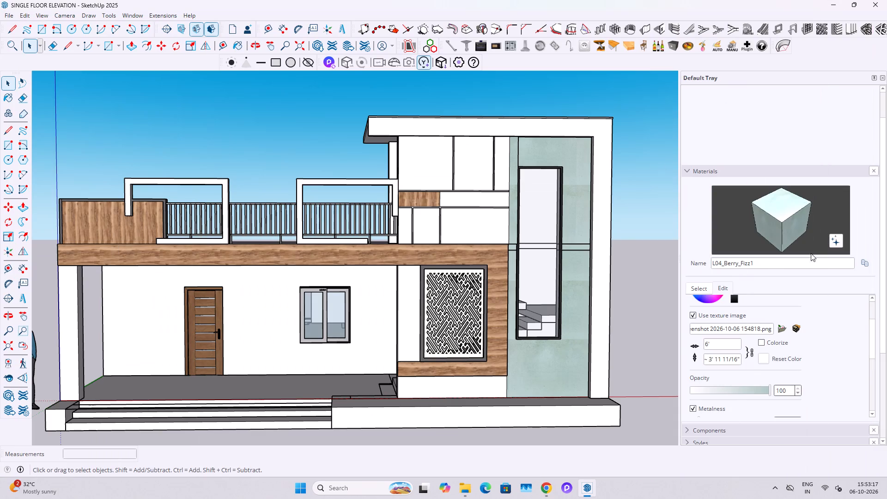
click(718, 291)
click(732, 290)
click(705, 287)
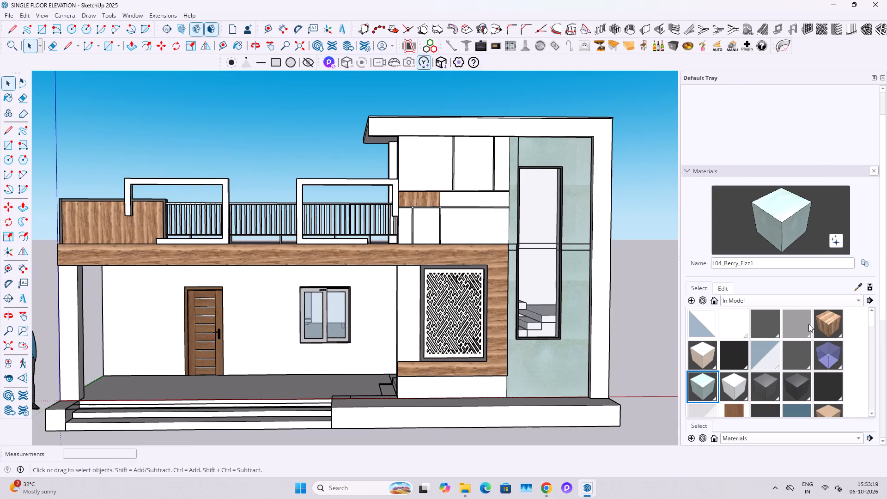
scroll(820, 380, down, 1)
click(820, 298)
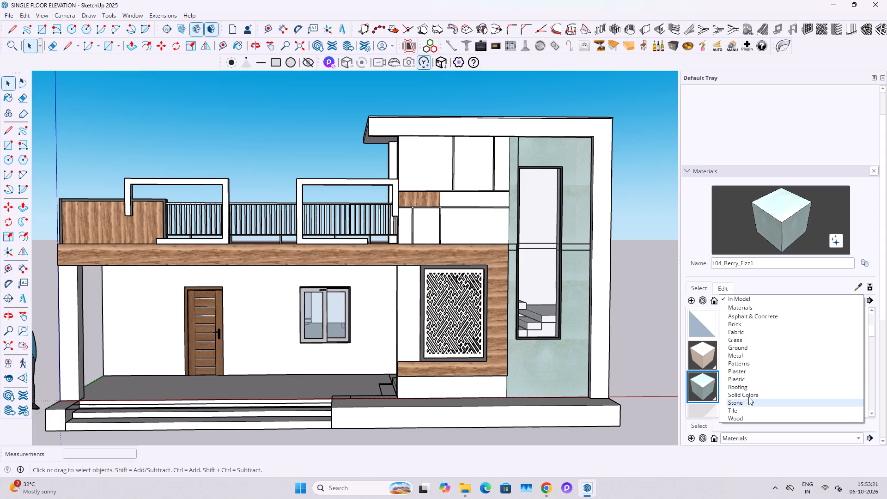
click(749, 396)
scroll(807, 362, down, 7)
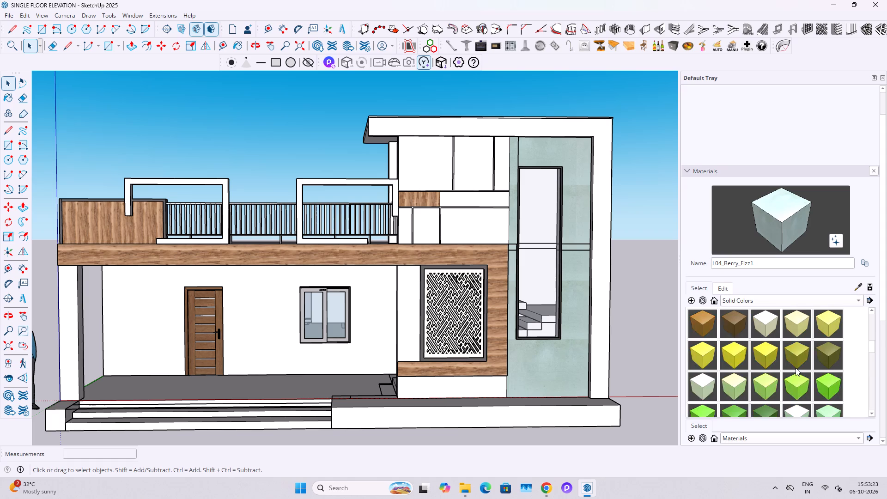
scroll(796, 368, down, 13)
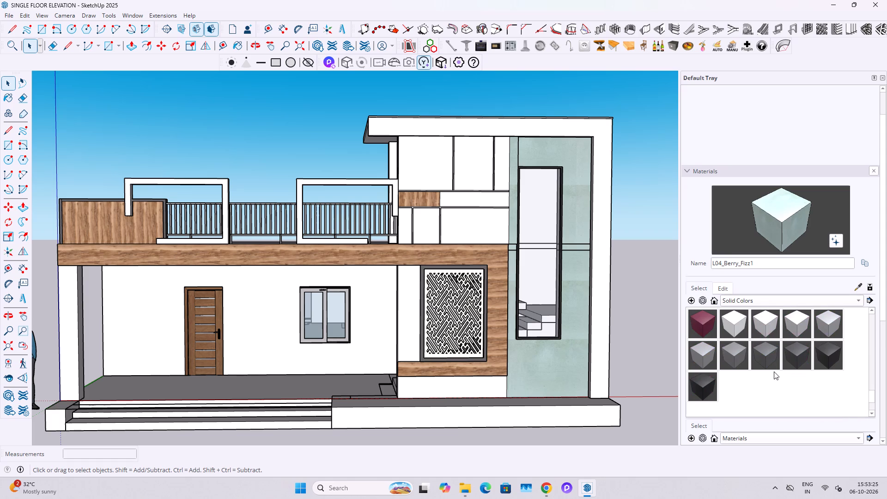
click(794, 360)
click(601, 137)
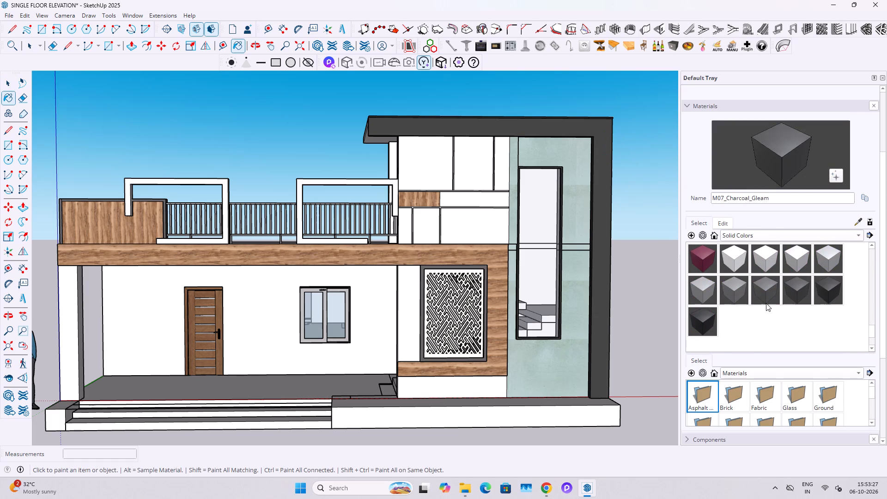
click(762, 288)
click(608, 136)
middle_drag(598, 145, 562, 146)
key(Escape)
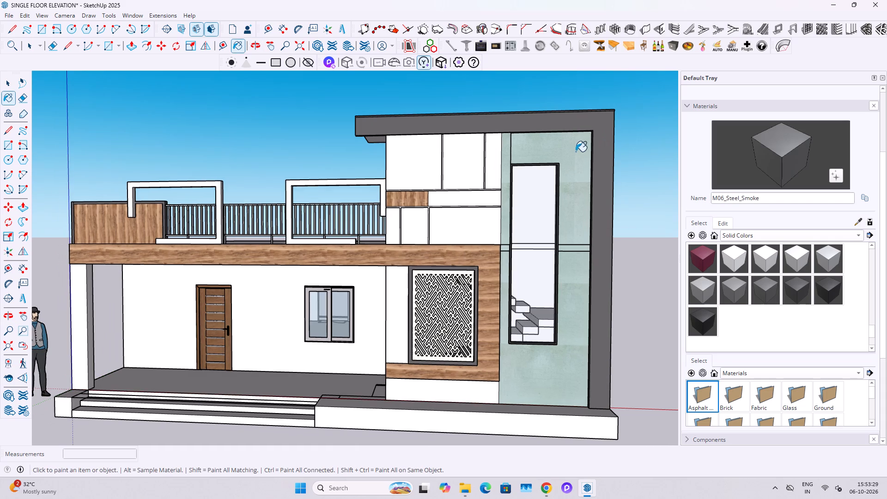
key(space)
key(Escape)
Select the white upper panel wall beside the tall window and search Google in Chrome for "wall tile texture".
scroll(384, 129, up, 3)
middle_drag(384, 126, 431, 125)
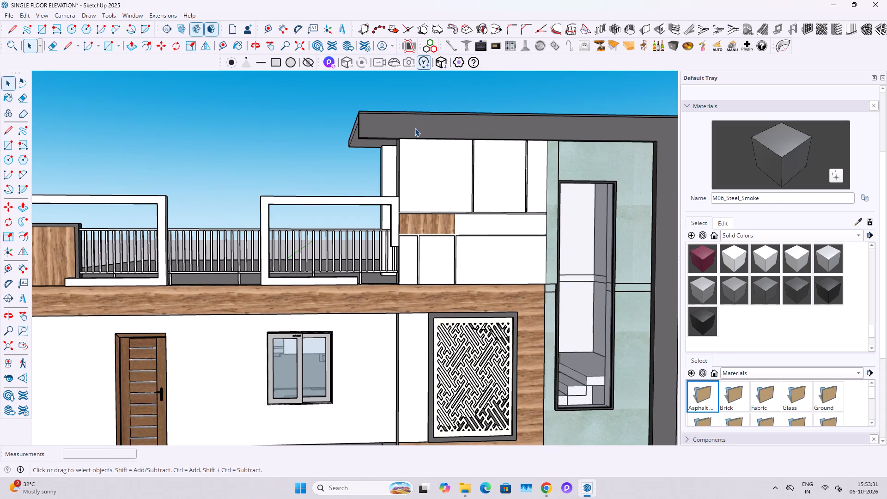
middle_drag(412, 129, 407, 130)
click(448, 190)
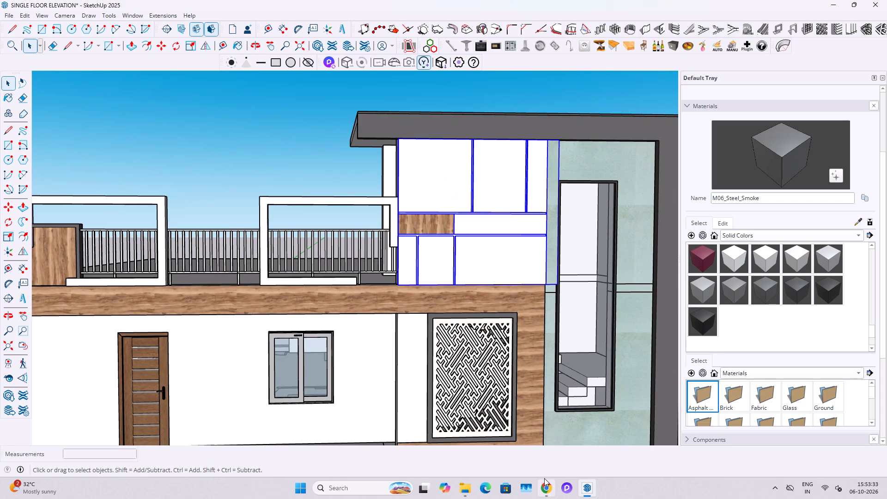
click(545, 479)
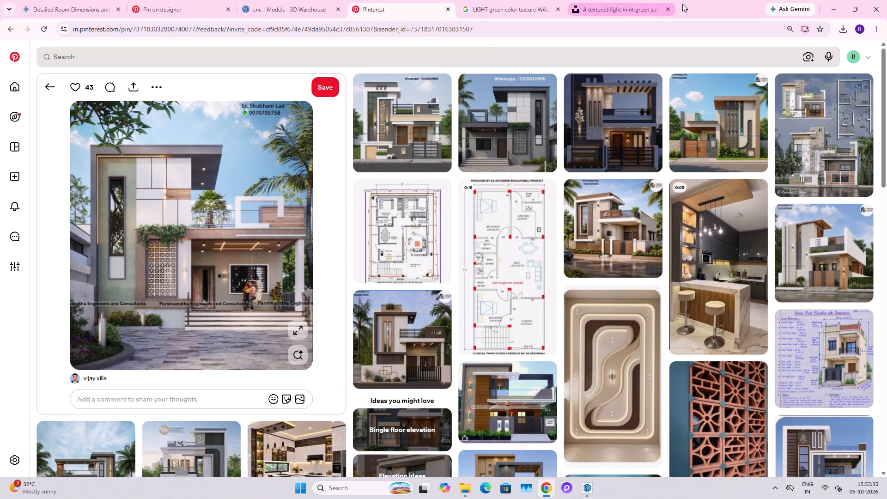
click(683, 5)
click(659, 29)
key(w)
text(all tile texture)
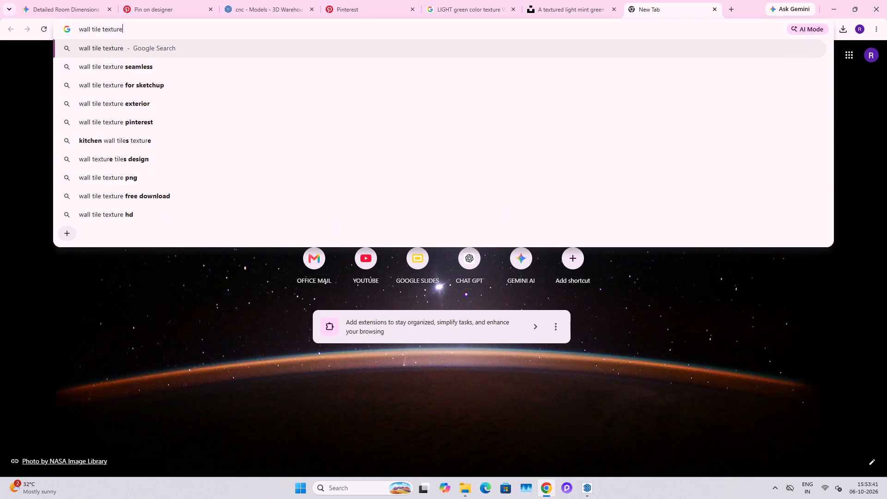
key(Return)
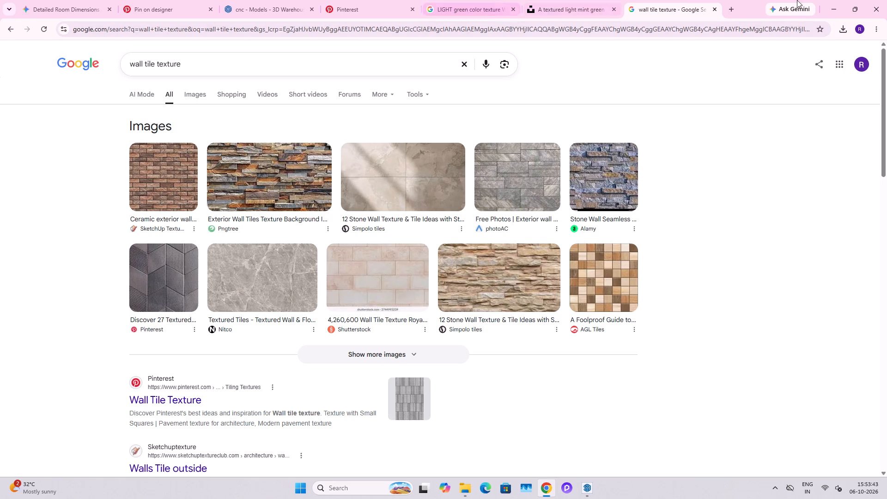
Refine the search to "wall tile texture white" and look through the results for a suitable panel texture.
click(322, 57)
key(space)
text(whu)
key(BackSpace)
text(ite)
key(space)
key(Return)
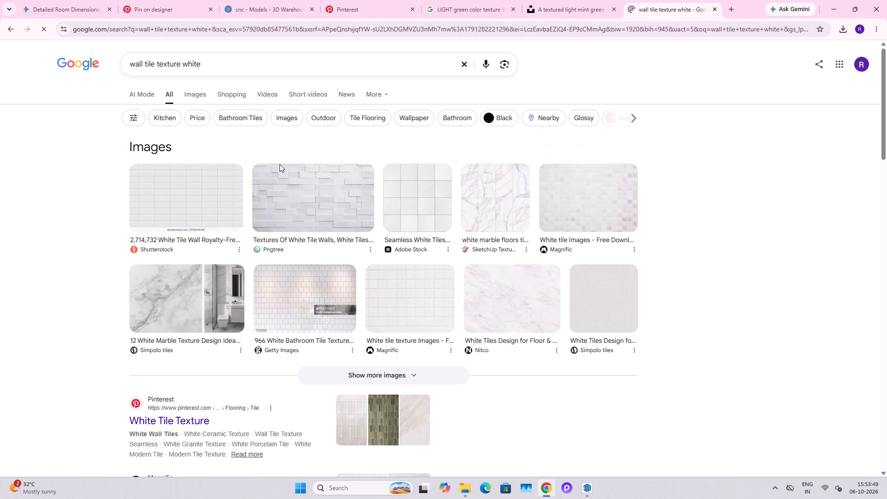
scroll(288, 282, down, 2)
scroll(288, 282, up, 2)
scroll(182, 290, down, 2)
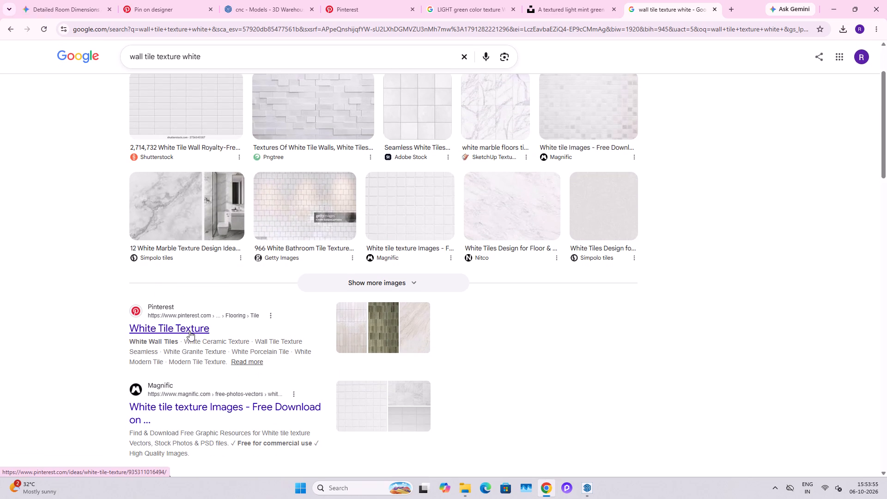
Replace the search with "whaite marble texture seamless".
drag(211, 58, 115, 85)
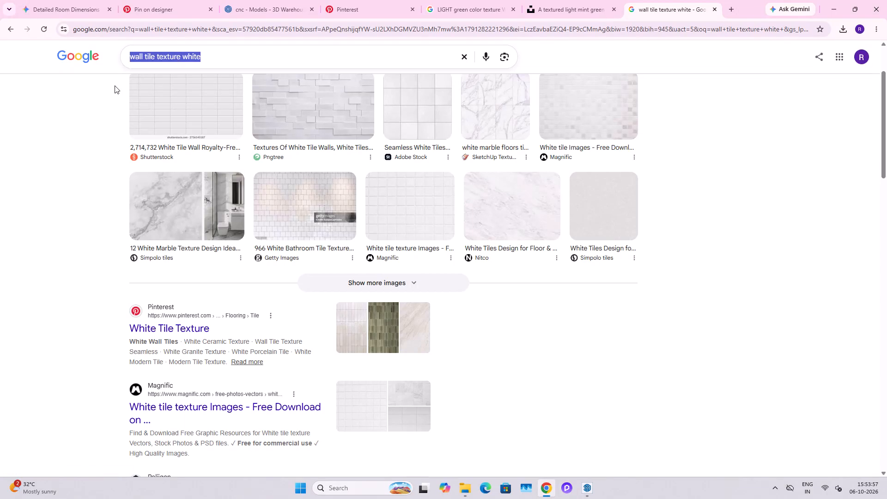
text(whaite marb)
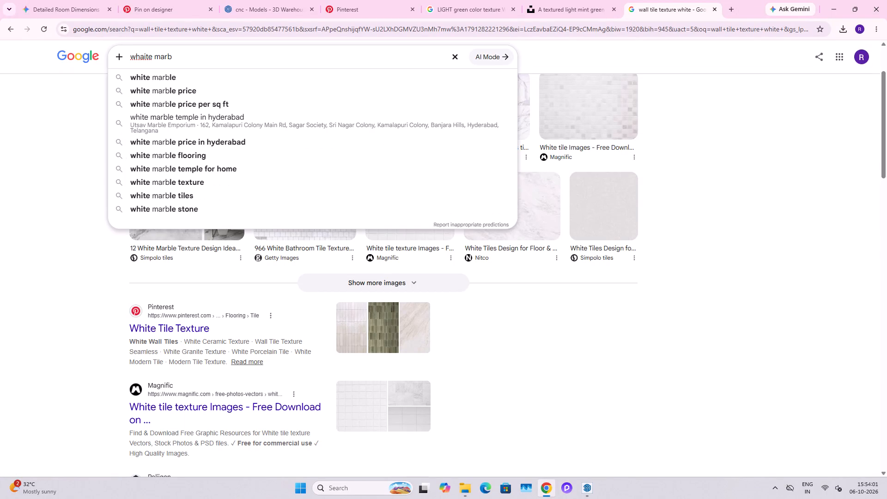
text(le)
key(space)
key(BackSpace)
key(BackSpace)
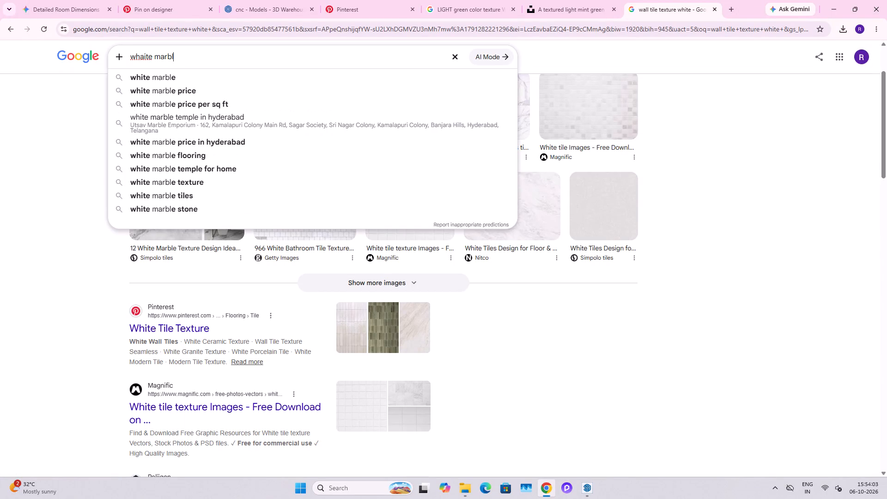
key(BackSpace)
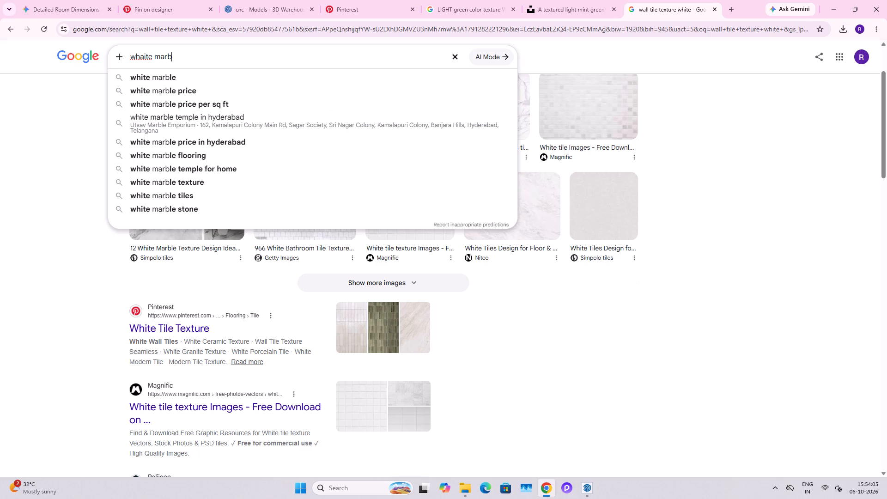
text(le texture seamless)
key(Return)
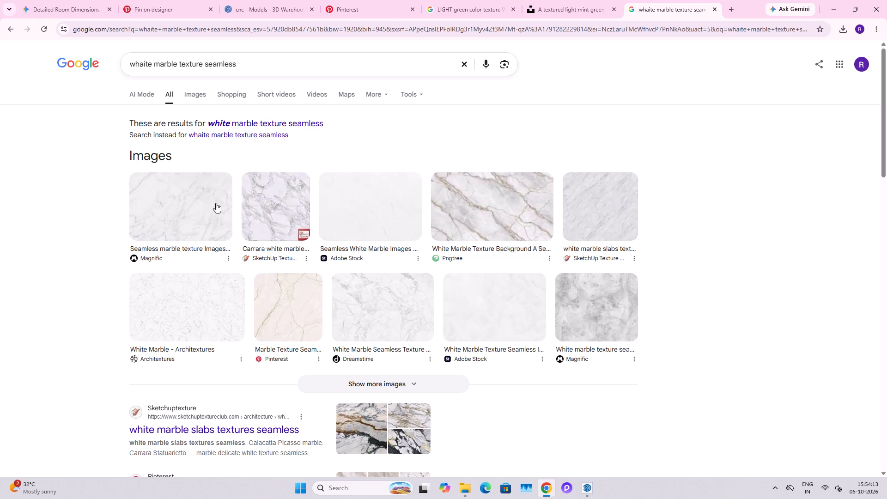
Open the preview of Magnific's seamless white marble texture and try to save the image to Downloads.
click(192, 202)
right_click(565, 215)
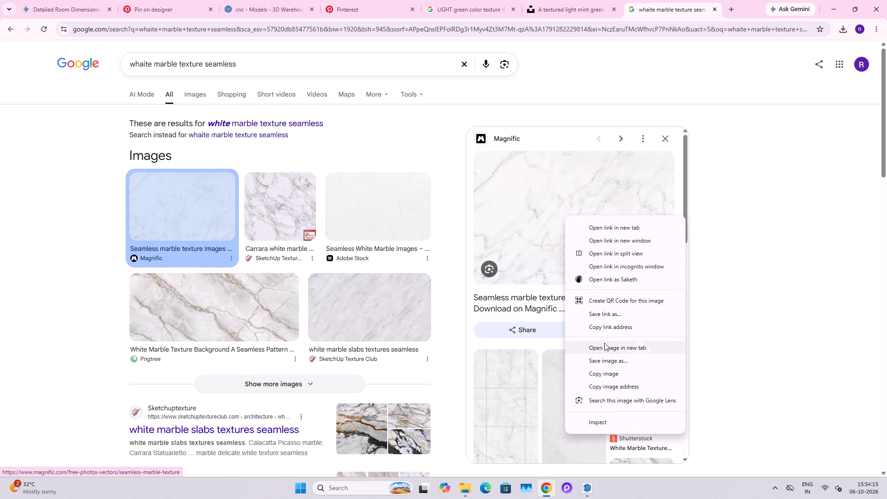
click(609, 361)
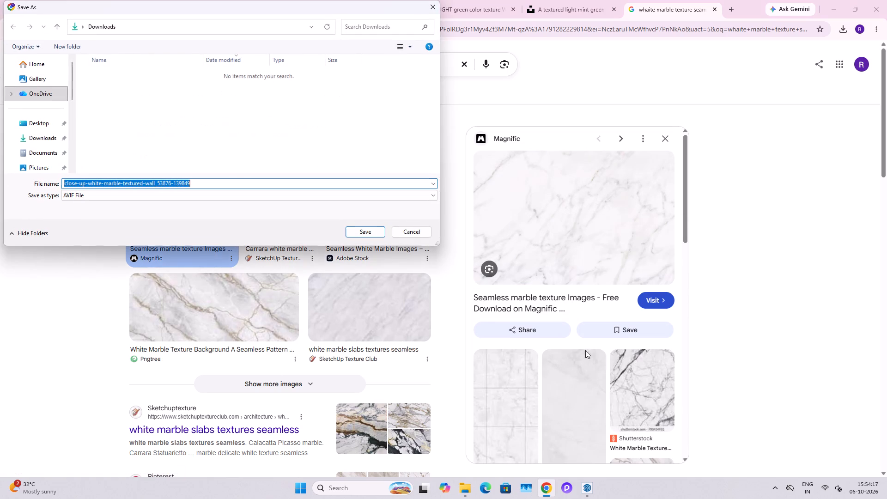
key(Escape)
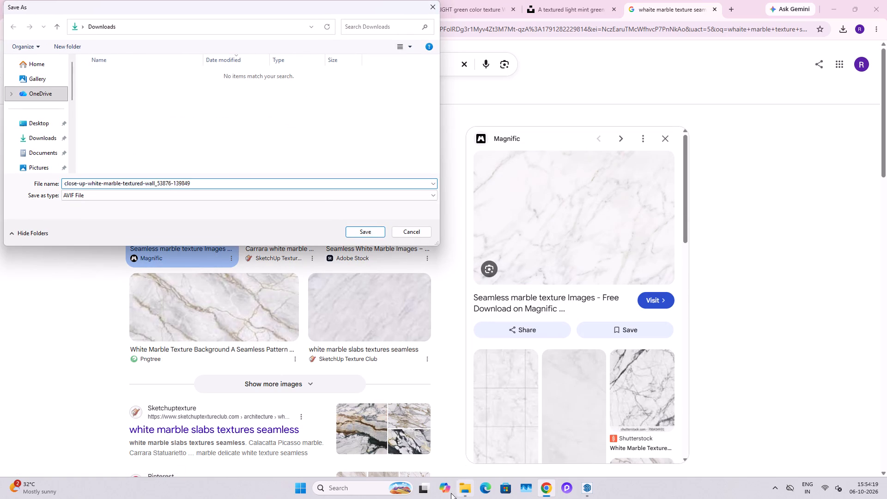
click(427, 490)
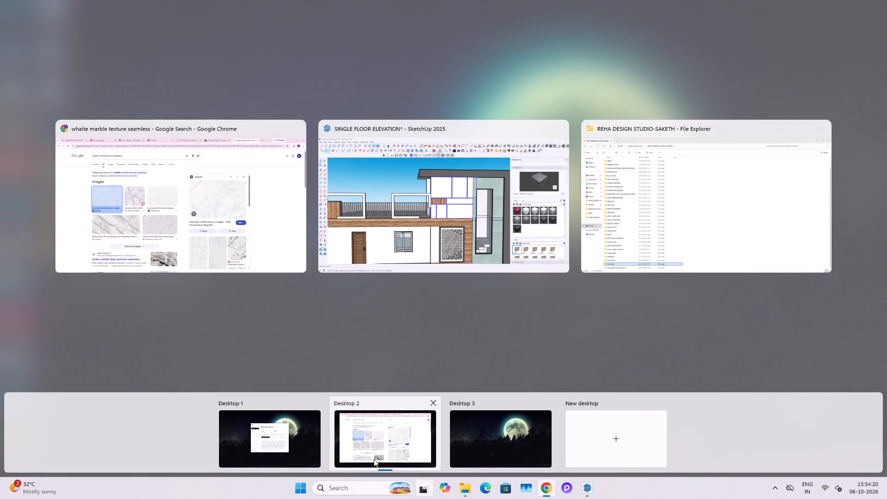
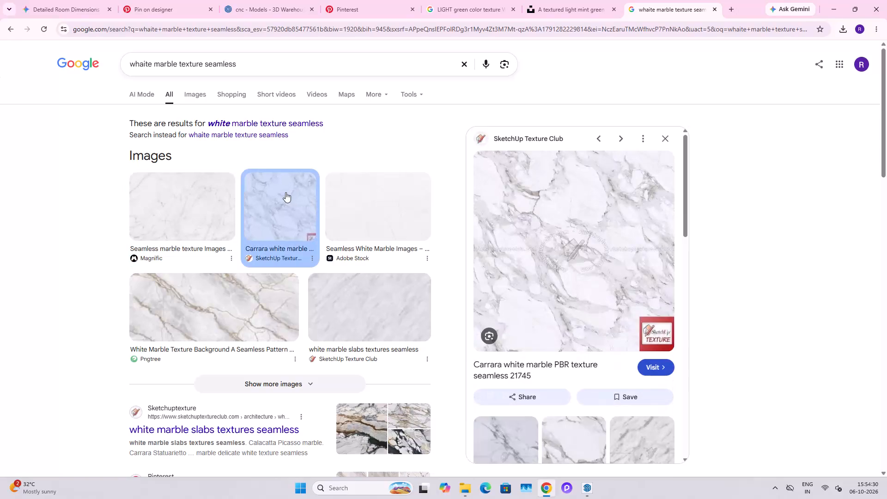
Look through the white marble search results and open Pinterest's "Marble Texture Seamless" page.
scroll(267, 259, down, 3)
scroll(169, 156, up, 4)
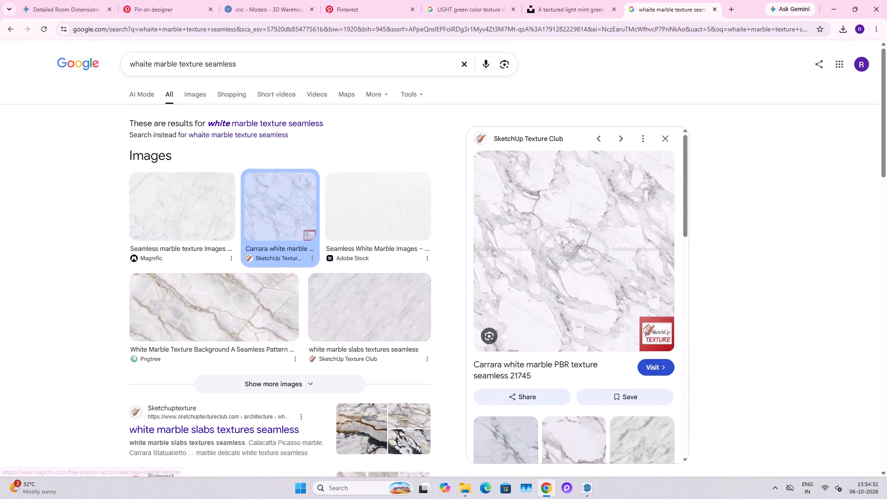
scroll(177, 220, down, 4)
click(173, 304)
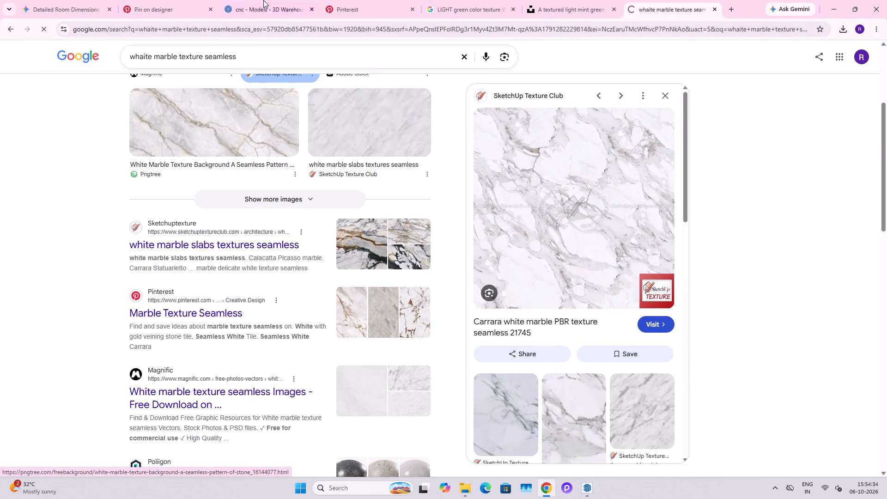
Open the white marble pin with grey-brown veins on Pinterest and save its image to Downloads.
scroll(443, 228, down, 3)
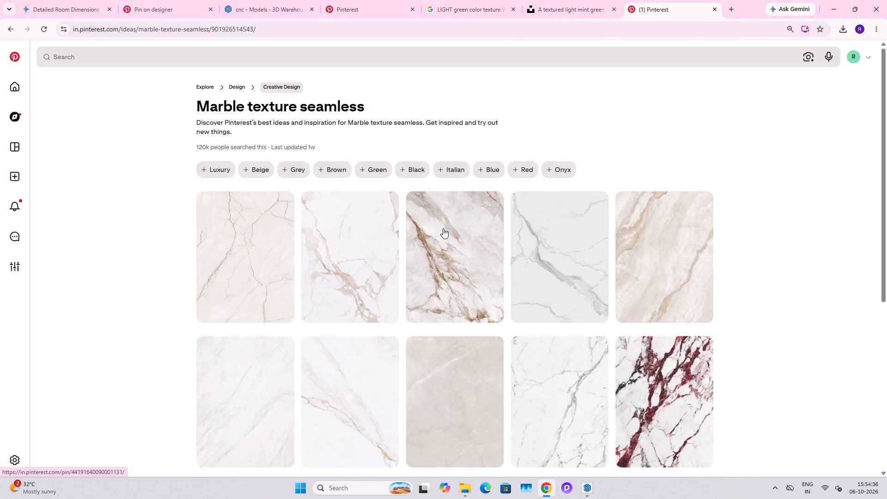
scroll(574, 264, down, 4)
scroll(563, 260, up, 4)
click(441, 261)
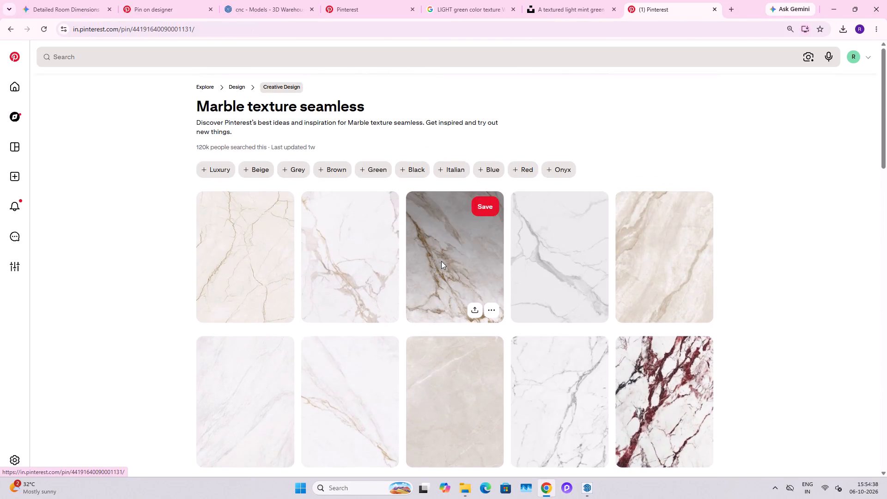
right_click(216, 219)
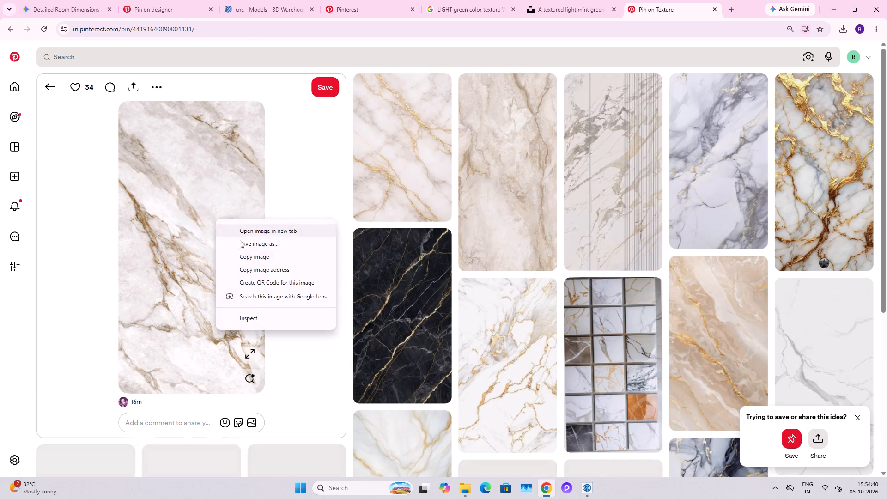
click(264, 248)
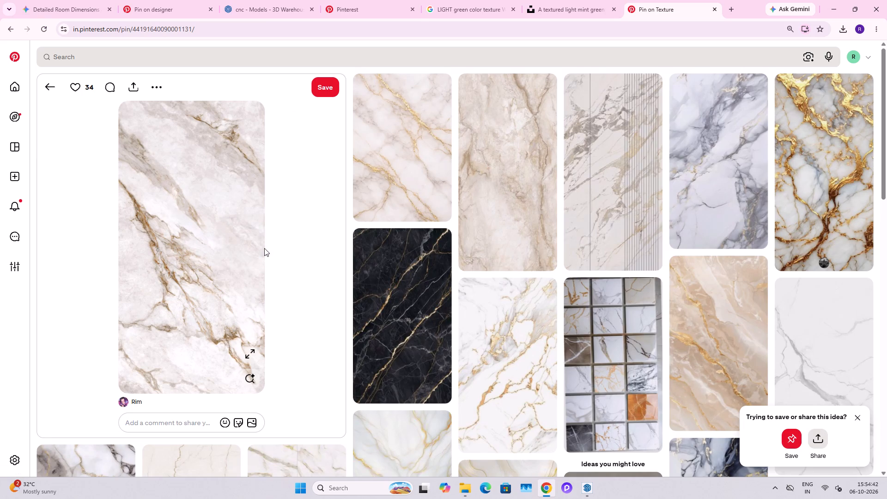
click(369, 234)
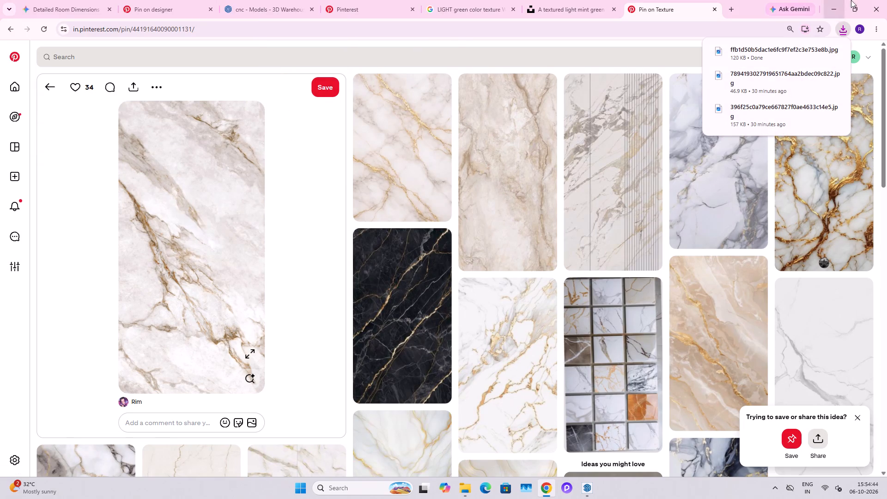
Back in SketchUp, open the panel wall group and paint all its white panels with L08_Velvet_Rose, leaving the wood panel as is.
click(833, 8)
scroll(403, 198, up, 2)
double_click(470, 195)
click(453, 168)
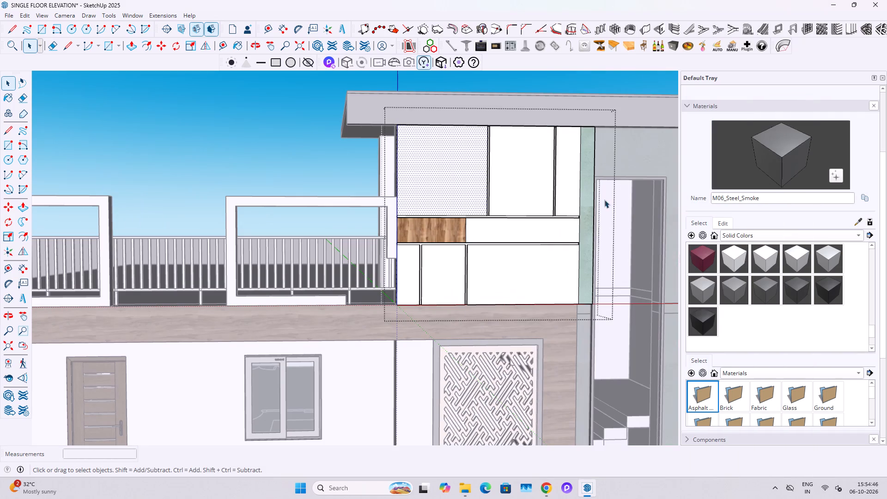
click(716, 261)
click(492, 182)
click(453, 175)
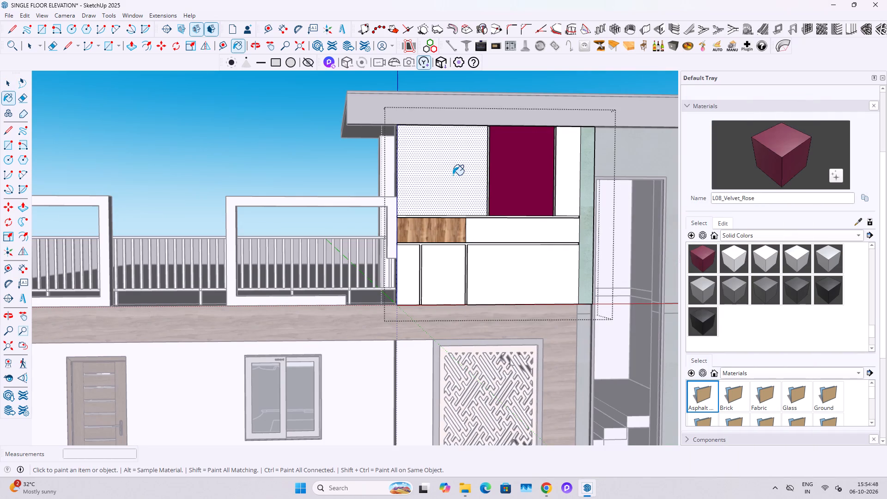
click(579, 176)
click(541, 286)
click(465, 279)
click(401, 273)
click(497, 246)
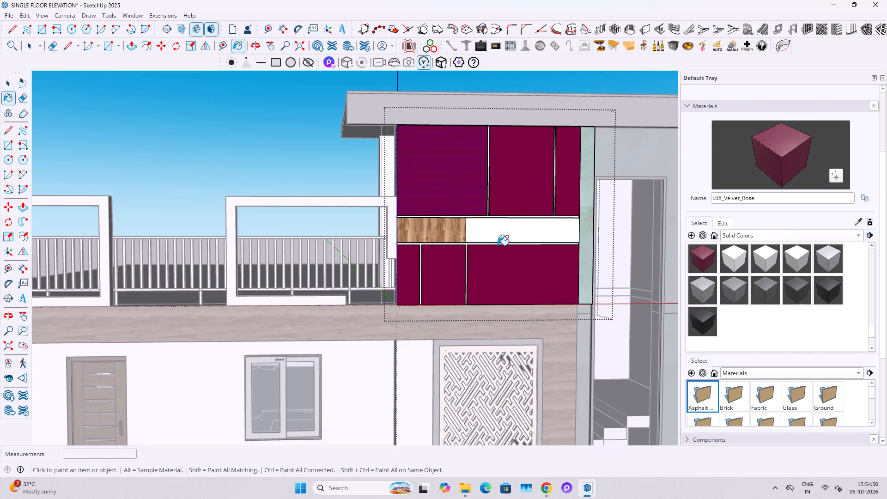
key(space)
click(511, 225)
click(783, 162)
click(544, 237)
key(space)
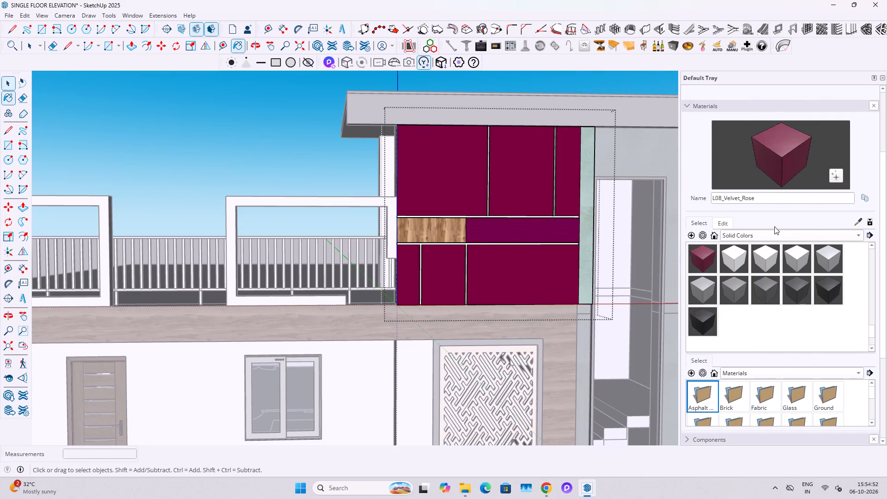
Duplicate the L08_Velvet_Rose material, using the newly downloaded marble JPG from Downloads as its texture image.
key(Escape)
click(863, 219)
click(868, 193)
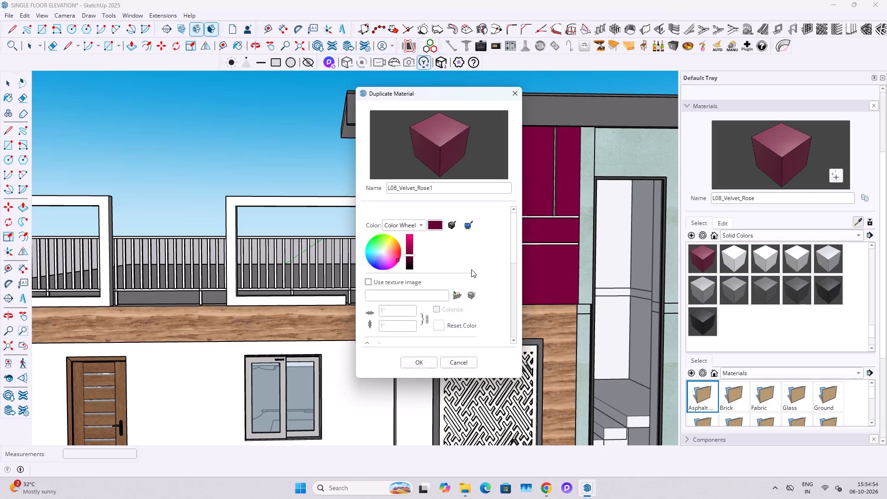
click(461, 291)
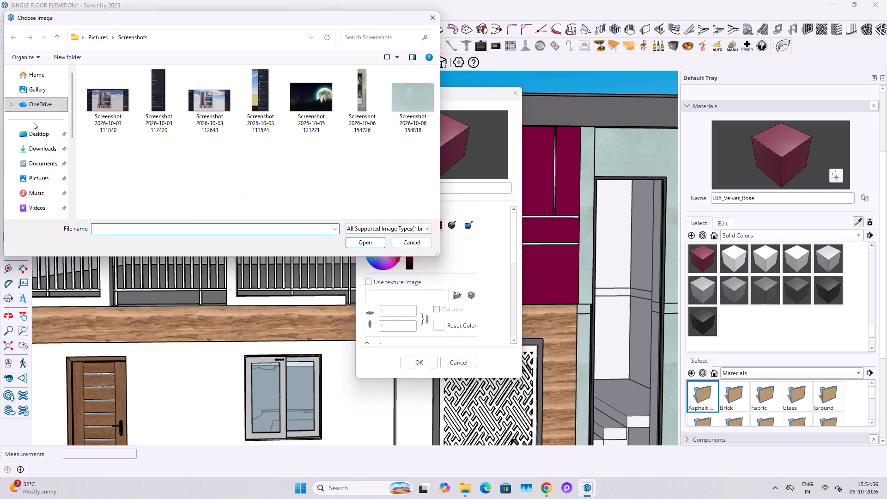
click(49, 145)
click(136, 98)
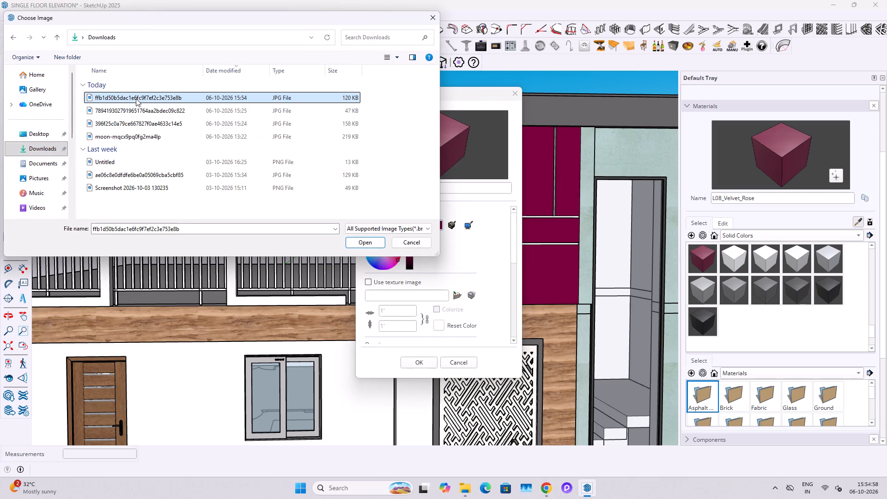
click(357, 241)
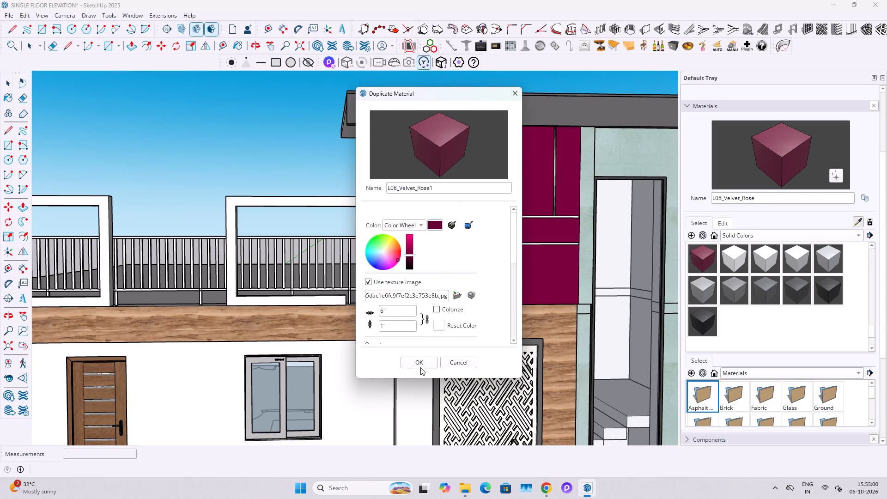
click(420, 366)
Paint every Velvet Rose panel inside the panel wall group with the new marble-textured material, L08_Velvet_Rose1.
scroll(500, 172, up, 3)
click(488, 172)
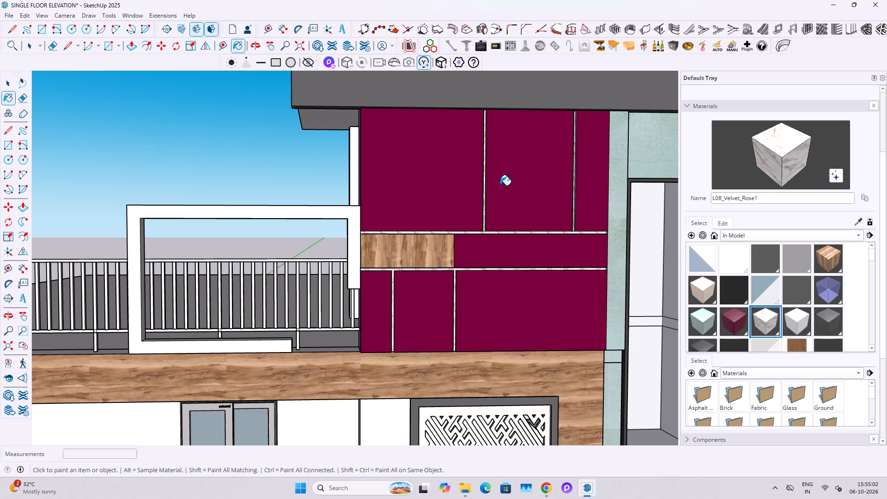
key(ctrl+z)
key(space)
double_click(425, 181)
click(425, 163)
click(826, 125)
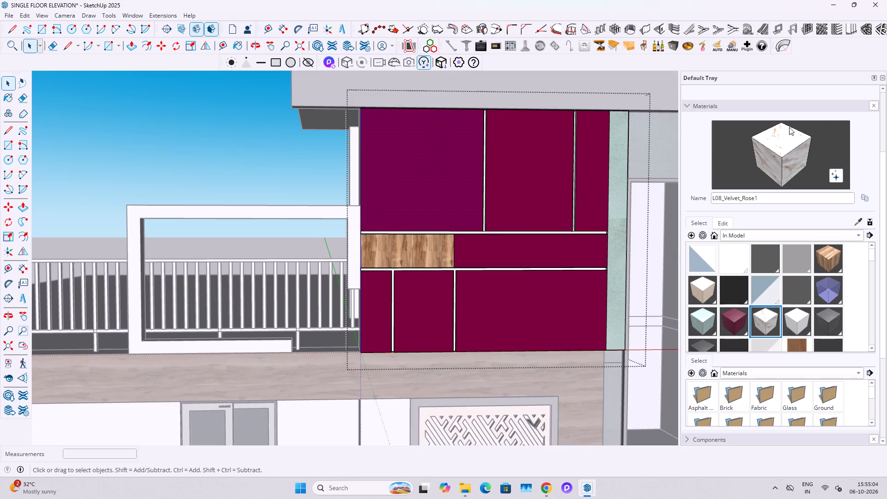
click(417, 169)
click(524, 169)
click(599, 186)
click(577, 281)
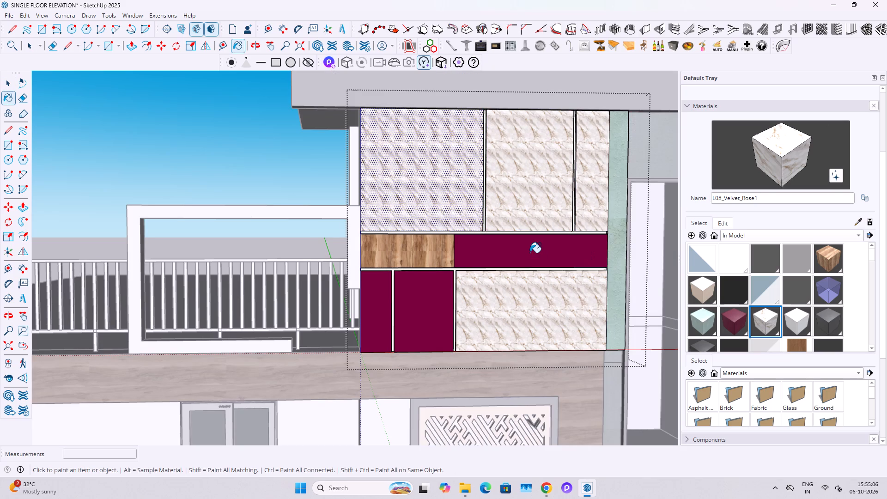
click(530, 253)
click(442, 296)
click(396, 297)
click(364, 310)
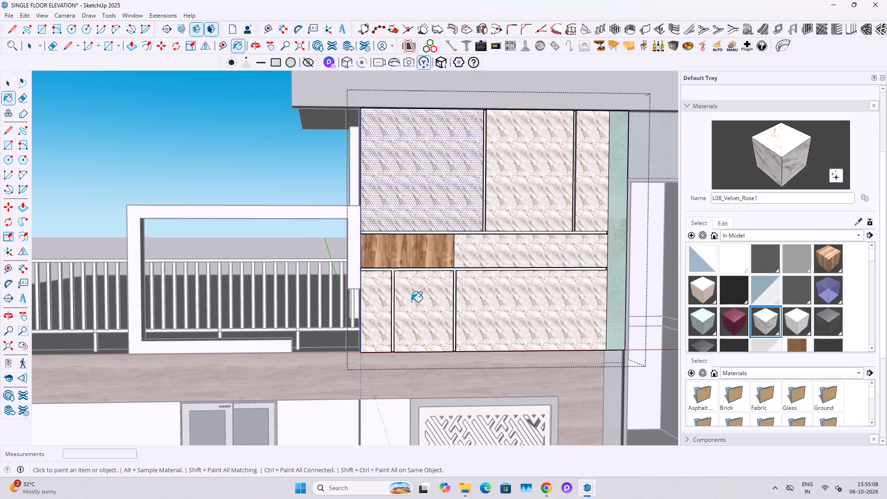
Resize the marble texture, trying widths of 4' and 3' before setting the width to 2'6".
click(720, 222)
drag(719, 282, 718, 282)
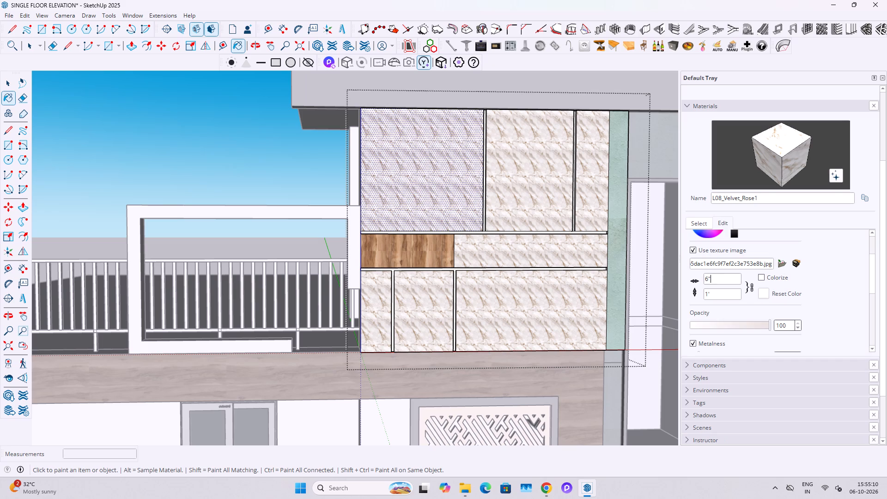
drag(718, 282, 700, 286)
text(4')
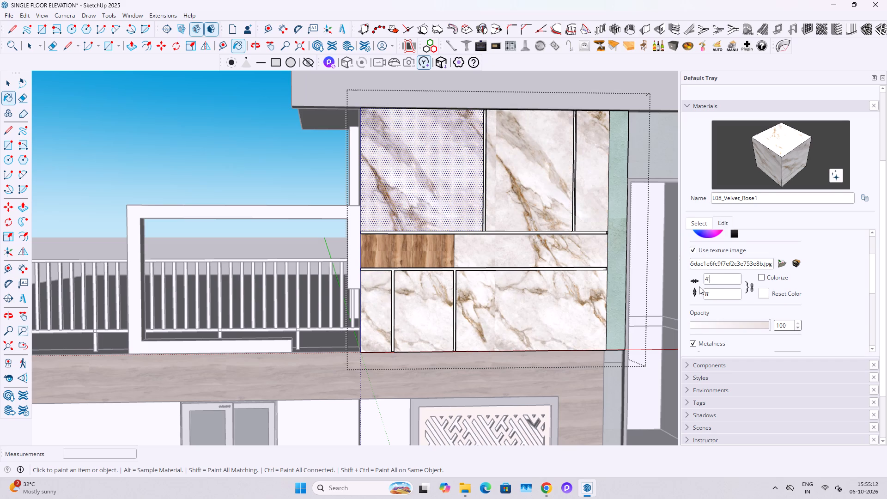
drag(714, 280, 703, 280)
text(3')
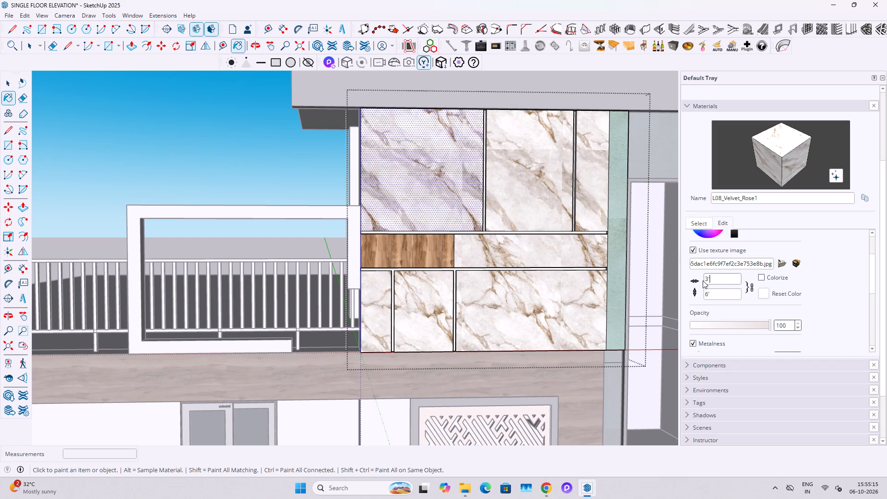
drag(716, 283, 704, 286)
text(2')
text(6")
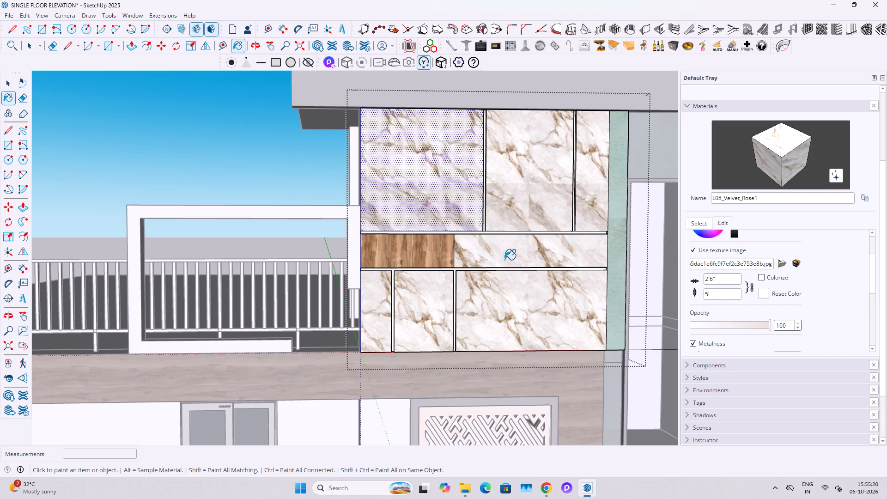
key(Escape)
key(space)
key(Escape)
scroll(496, 272, up, 11)
key(space)
key(Return)
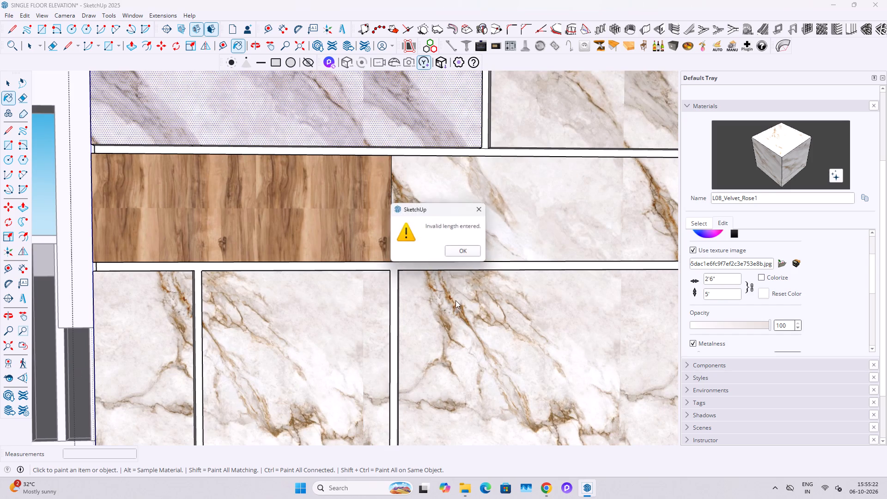
click(470, 246)
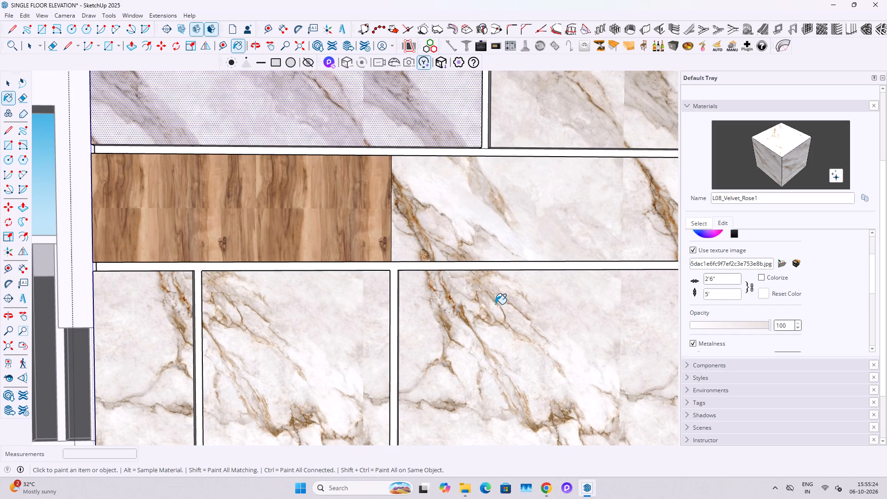
click(495, 304)
key(space)
key(Escape)
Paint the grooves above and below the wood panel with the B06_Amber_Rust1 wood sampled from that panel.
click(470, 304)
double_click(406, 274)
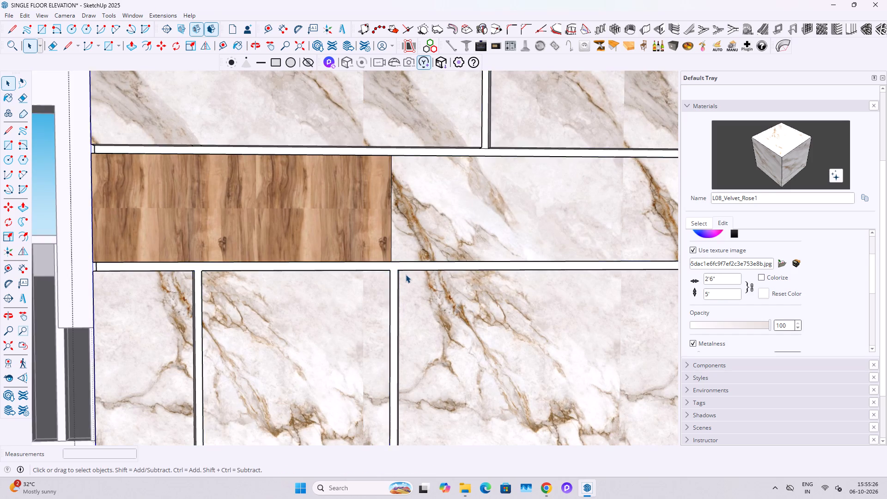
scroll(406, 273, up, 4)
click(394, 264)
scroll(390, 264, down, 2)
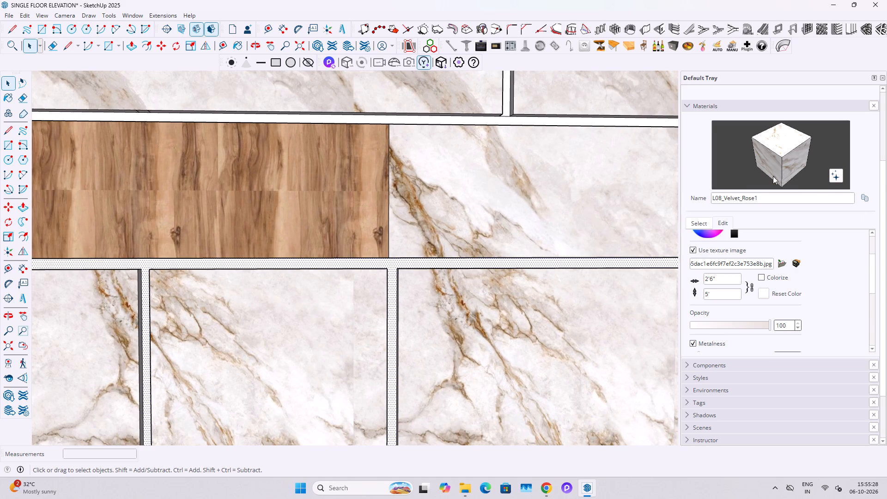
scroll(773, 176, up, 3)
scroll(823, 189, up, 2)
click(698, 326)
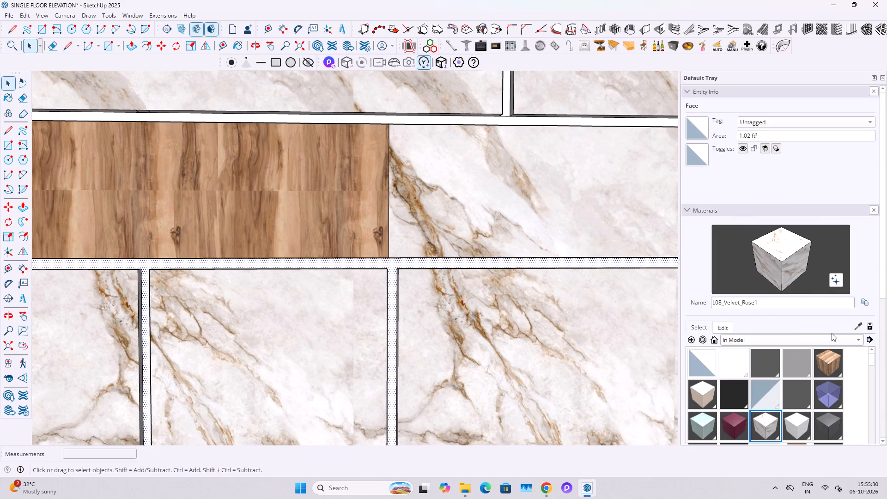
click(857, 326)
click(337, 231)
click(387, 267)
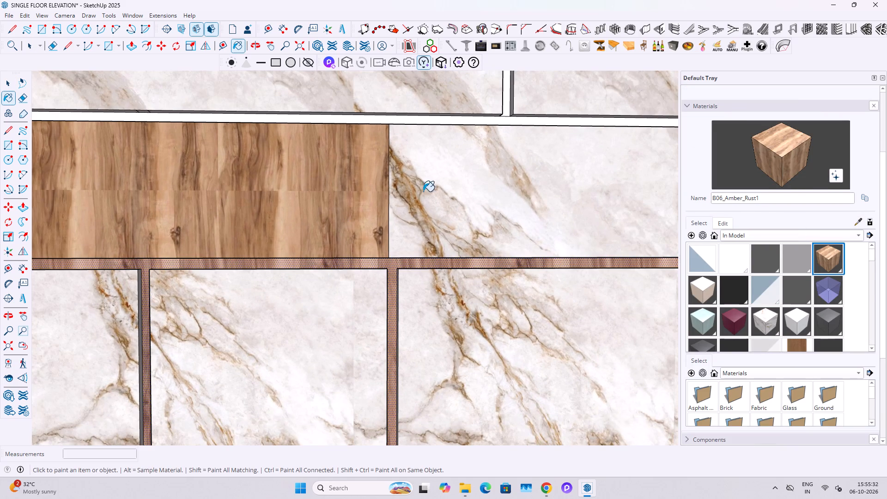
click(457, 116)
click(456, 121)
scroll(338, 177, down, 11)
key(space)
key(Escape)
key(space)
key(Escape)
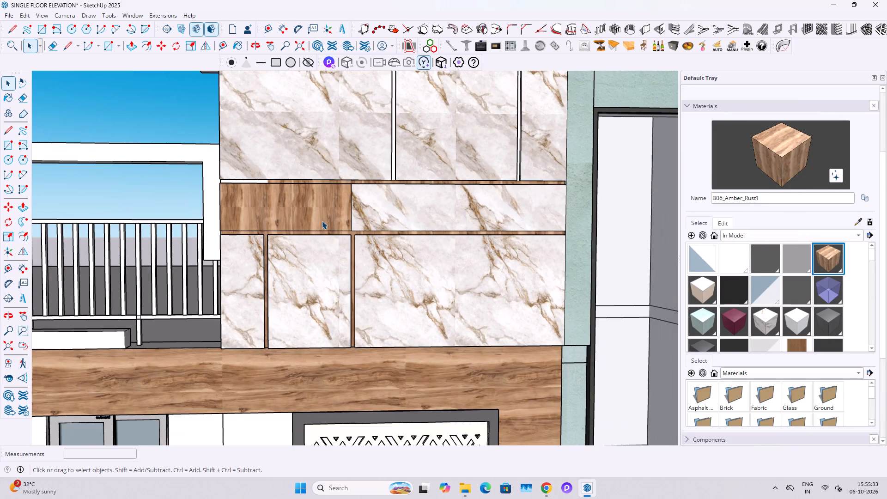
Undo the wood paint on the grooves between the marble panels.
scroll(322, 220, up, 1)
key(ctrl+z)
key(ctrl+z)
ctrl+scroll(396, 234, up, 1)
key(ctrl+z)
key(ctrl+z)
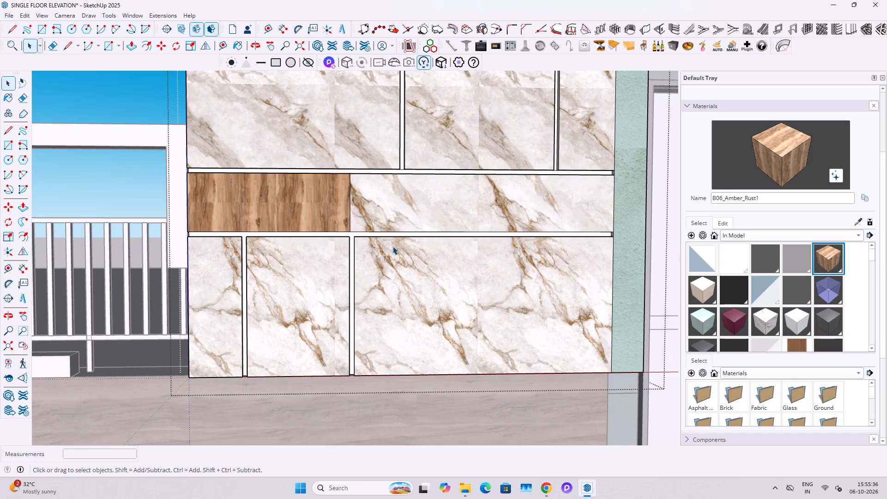
Paint the grooves around the lower marble panels, including the one below the wood panel, with sampled M06_Steel_Smoke.
scroll(393, 246, up, 4)
double_click(394, 249)
scroll(352, 231, down, 6)
click(858, 225)
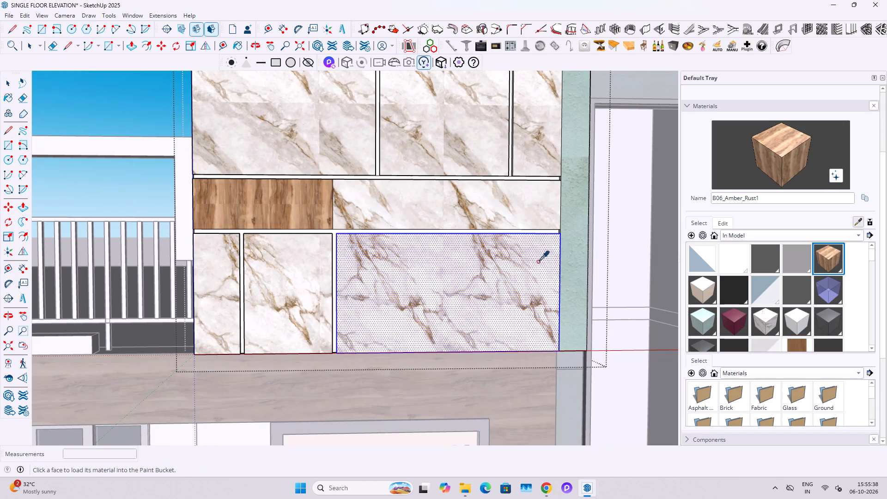
shift+middle_drag(538, 263, 349, 280)
click(655, 263)
scroll(178, 271, up, 6)
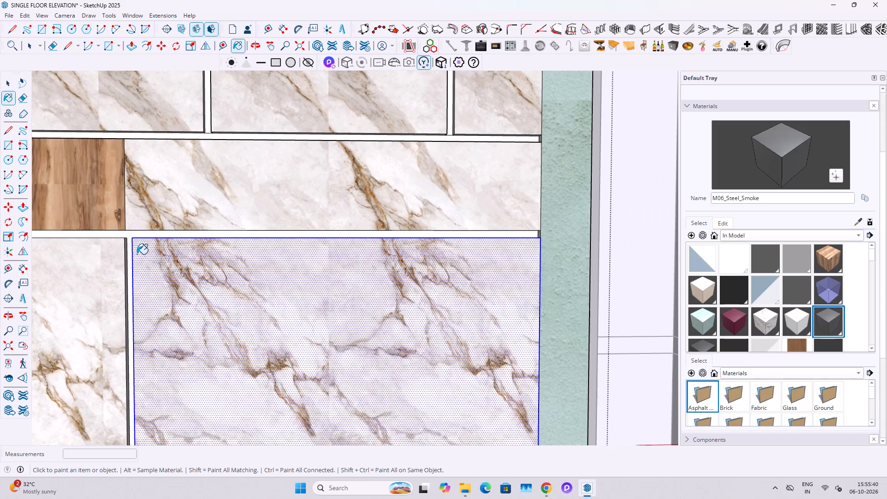
click(127, 242)
click(130, 237)
shift+scroll(127, 236, up, 1)
shift+middle_drag(127, 236, 391, 289)
scroll(170, 273, up, 3)
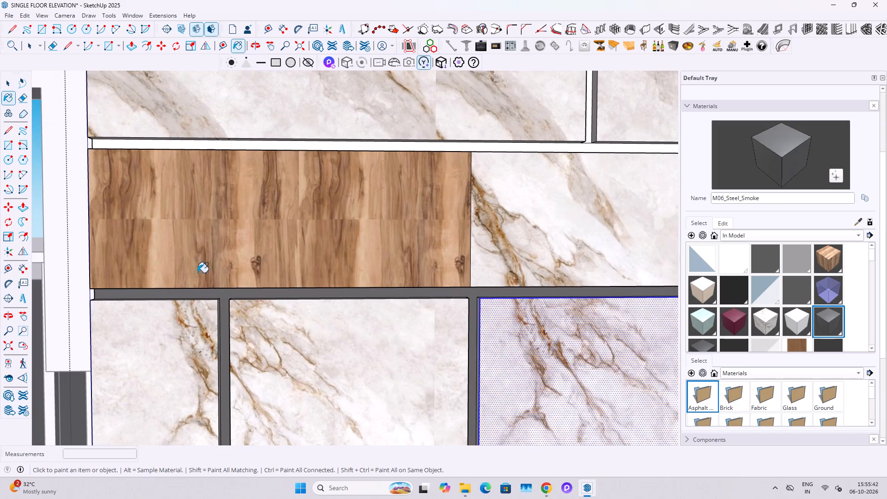
Paint the groove above the wood panel and the vertical grooves between the upper marble panels with M06_Steel_Smoke.
click(187, 138)
click(185, 148)
scroll(194, 150, down, 3)
scroll(263, 151, up, 3)
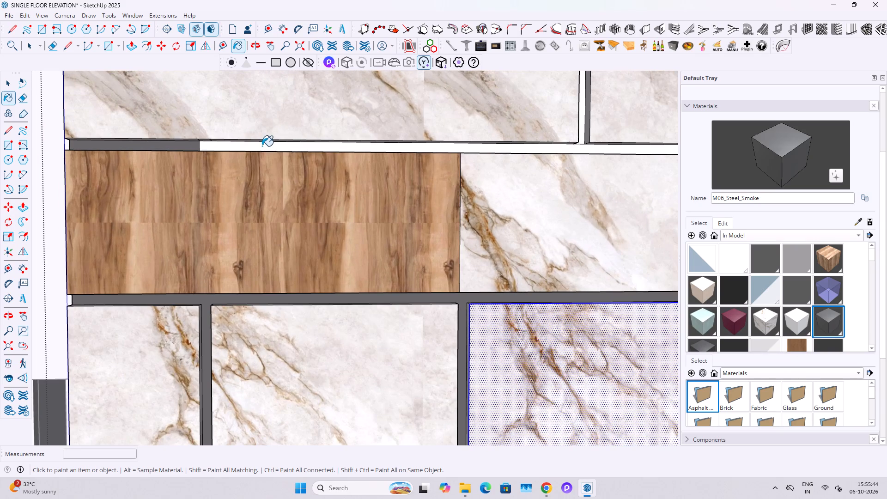
click(262, 146)
click(210, 145)
scroll(207, 146, down, 6)
shift+middle_drag(431, 201, 155, 284)
scroll(213, 214, up, 4)
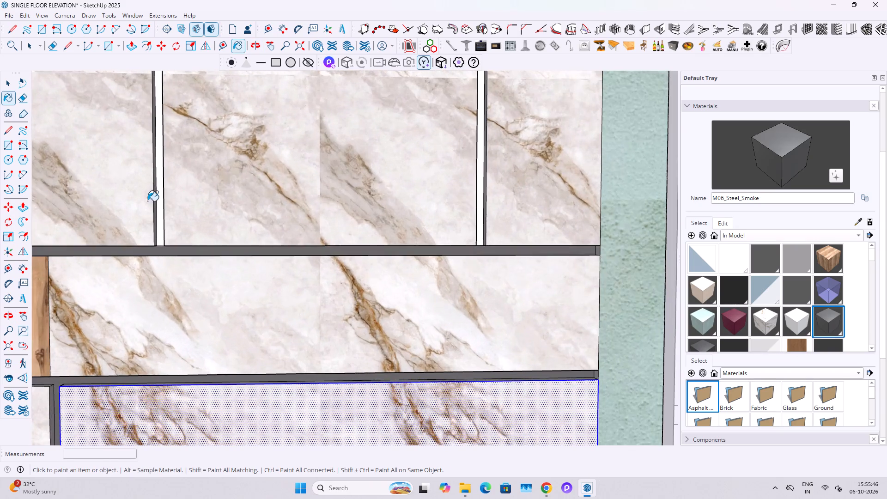
click(157, 208)
click(480, 216)
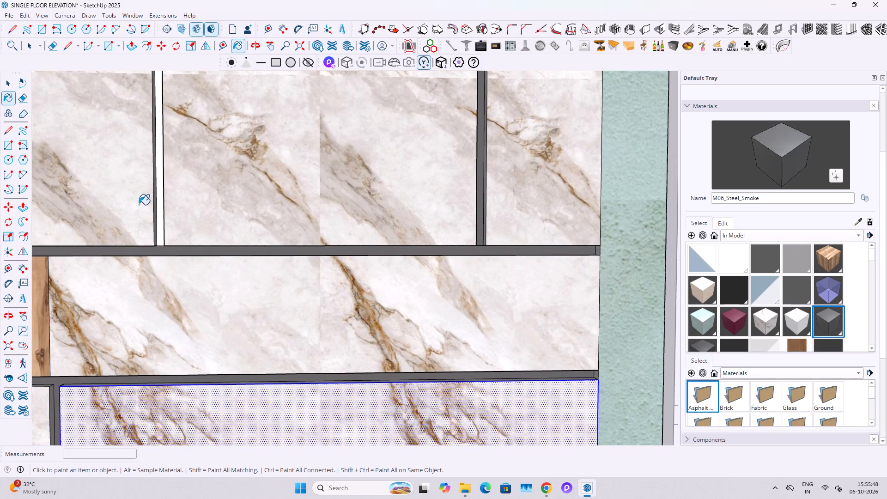
click(163, 222)
scroll(241, 258, down, 14)
key(space)
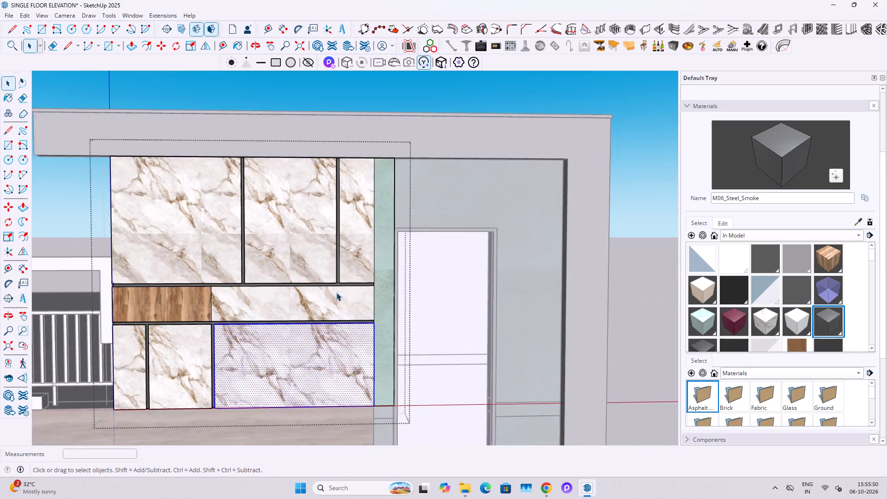
key(space)
scroll(336, 292, down, 9)
key(Escape)
click(578, 268)
Paint the white wall strip beside the lattice screen with the L08_Velvet_Rose1 marble sampled from the upper panels.
shift+middle_drag(326, 355, 362, 324)
scroll(316, 364, up, 7)
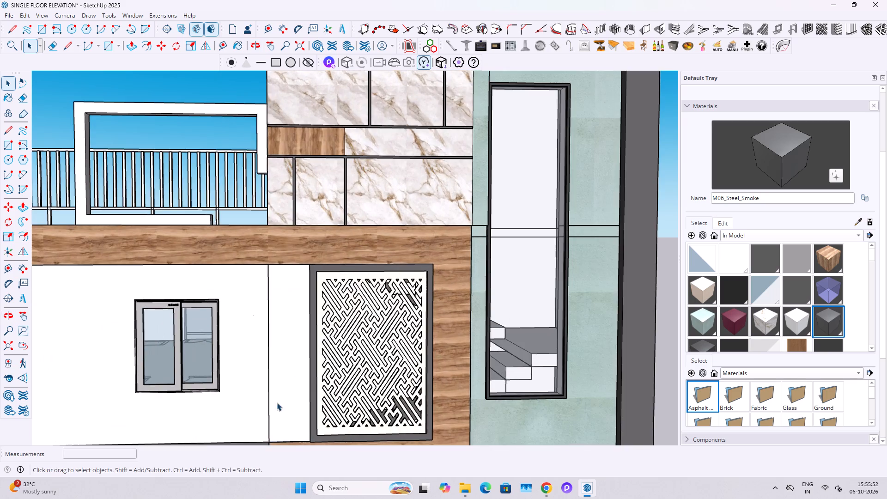
shift+middle_drag(287, 397, 314, 325)
shift+scroll(310, 344, up, 4)
double_click(319, 290)
click(317, 209)
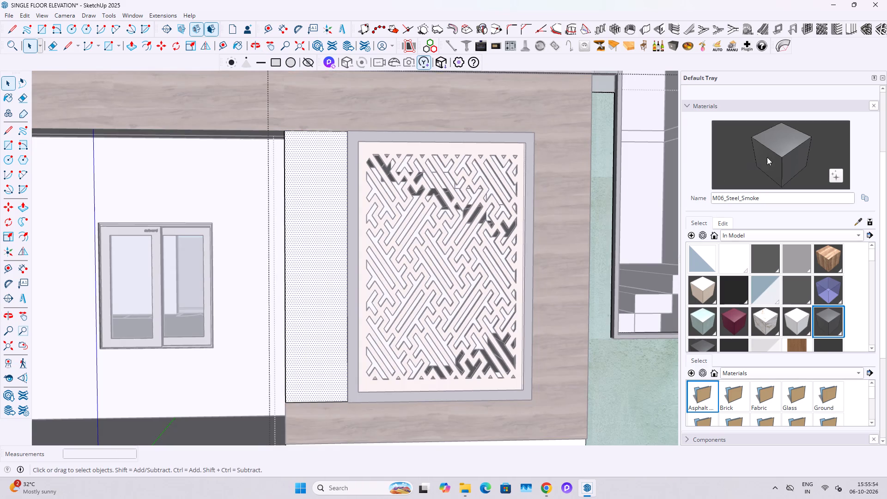
click(769, 157)
scroll(434, 262, down, 5)
click(859, 220)
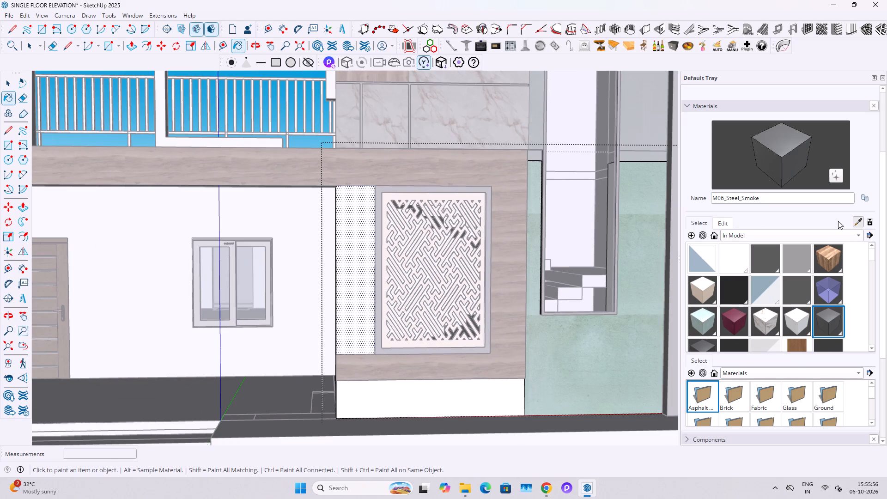
click(480, 111)
click(366, 218)
key(Escape)
key(space)
key(Escape)
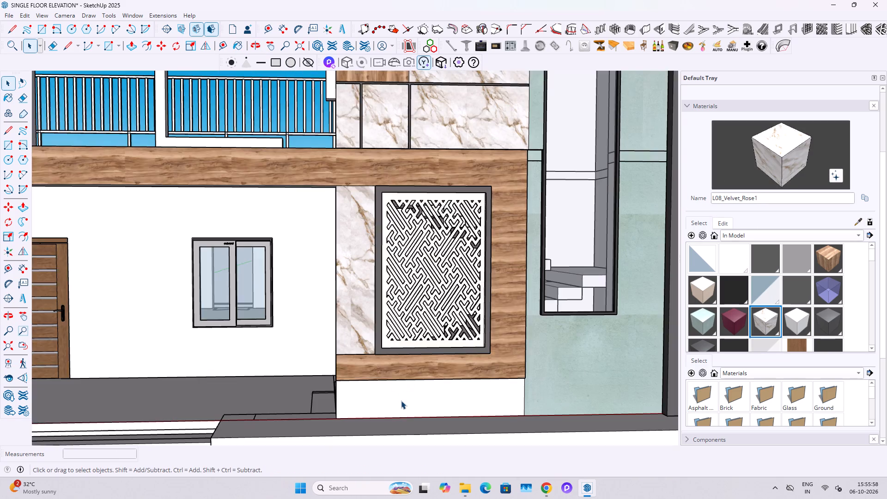
Paint the white base wall below the wood frame of the lattice screen with L08_Velvet_Rose1 marble.
triple_click(401, 401)
click(792, 140)
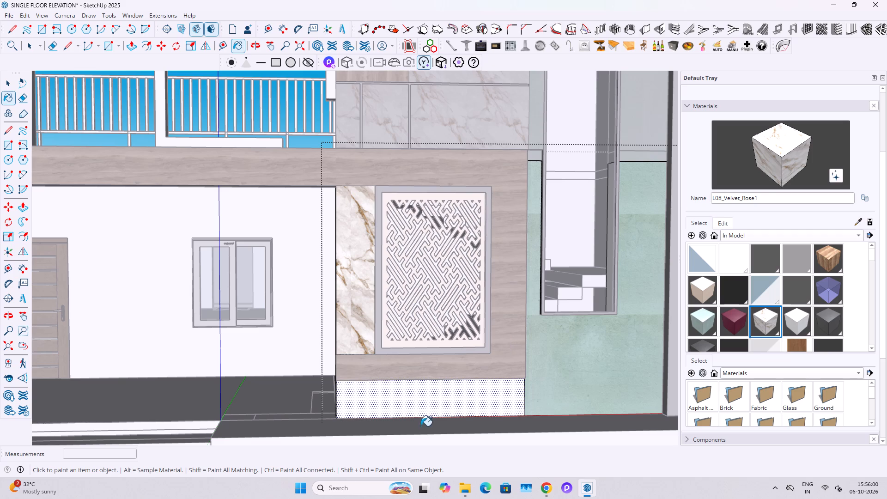
click(439, 401)
key(space)
key(Escape)
scroll(424, 401, down, 8)
key(Escape)
key(Escape)
middle_drag(425, 301, 401, 302)
Offset the top face of the low block in front of the tower inward by 2", after trying 6".
middle_drag(457, 402, 458, 397)
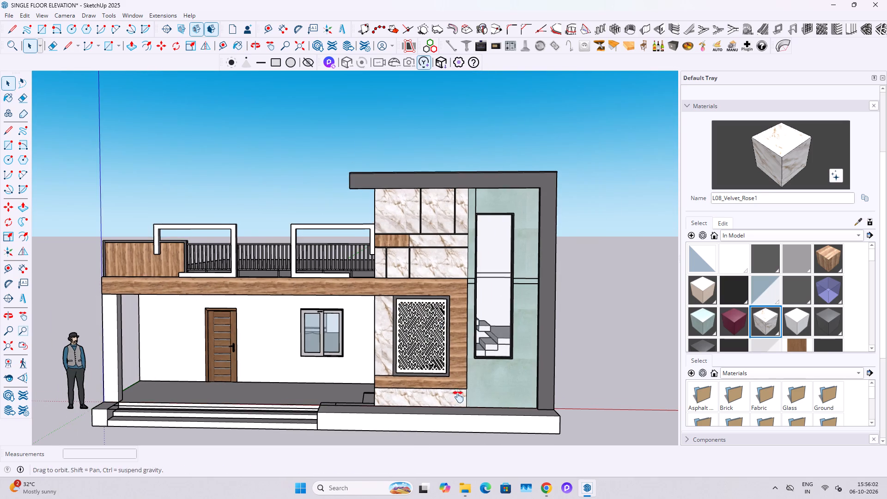
middle_drag(458, 397, 468, 372)
scroll(432, 389, up, 5)
middle_drag(403, 381, 438, 430)
scroll(369, 416, up, 4)
shift+double_click(333, 376)
middle_drag(340, 356, 351, 390)
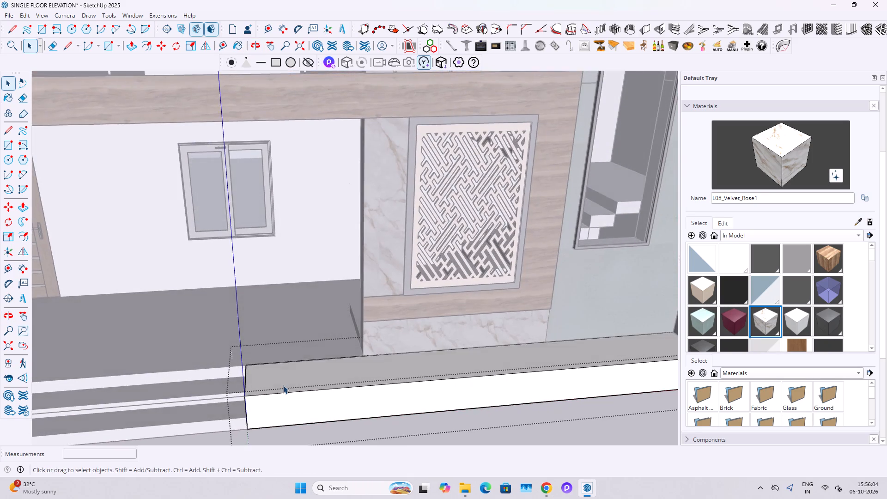
scroll(283, 385, up, 1)
click(283, 385)
scroll(283, 385, up, 3)
key(f)
click(275, 395)
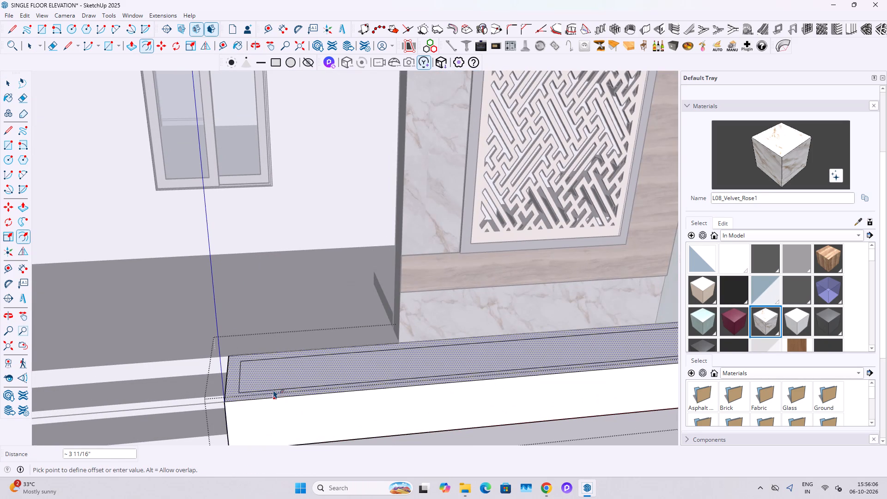
text(6")
key(Return)
key(space)
key(ctrl+z)
scroll(269, 393, up, 2)
key(f)
click(261, 399)
text(2")
key(Return)
key(space)
Push the block's inner top face down 1' to form a planter trough, after trying 8".
click(261, 368)
key(p)
click(261, 368)
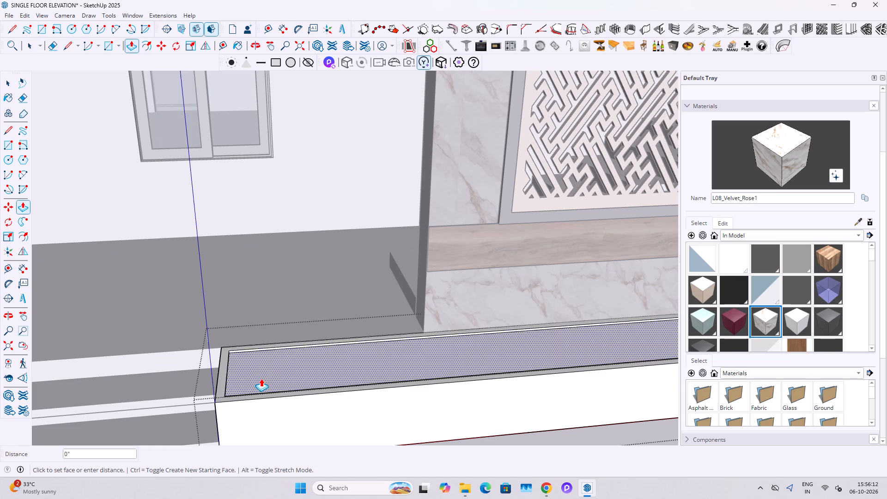
text(8")
key(Return)
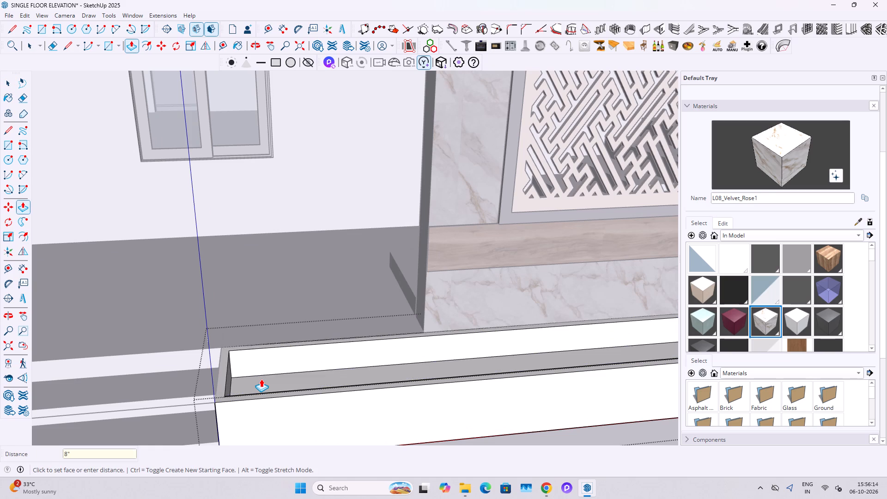
key(ctrl+z)
click(261, 379)
text(1')
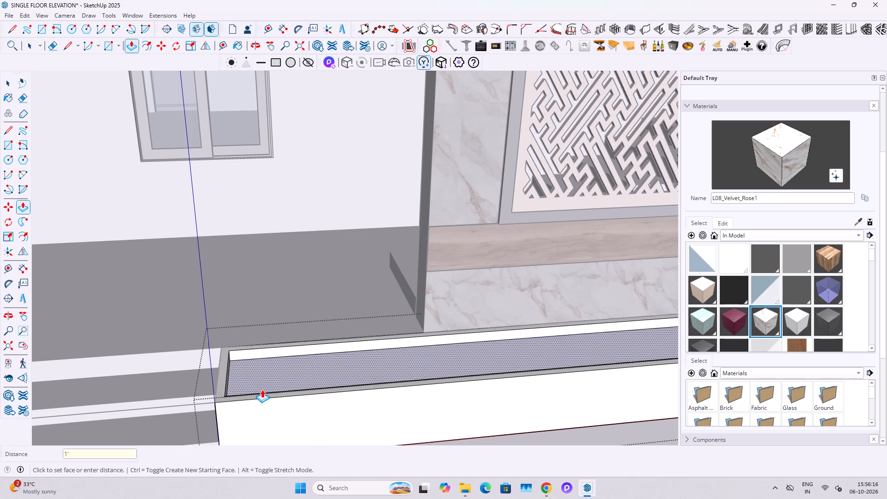
key(Return)
key(space)
scroll(262, 390, down, 7)
key(Escape)
key(Escape)
key(Escape)
Switch to Chrome and search 3D Warehouse for plants, browsing the models offered.
click(549, 488)
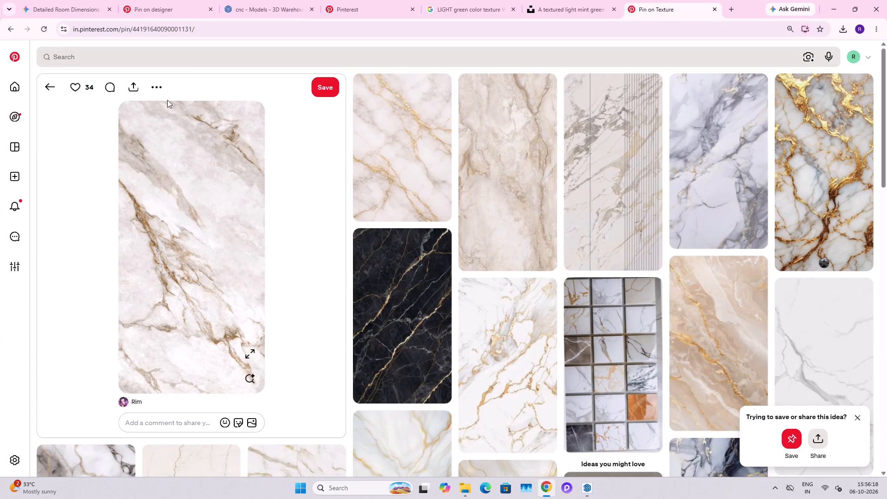
click(279, 9)
drag(334, 61, 292, 70)
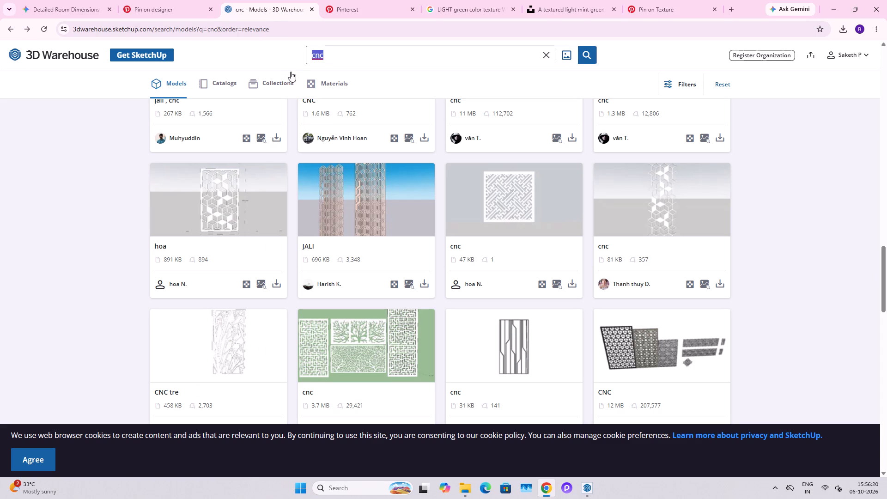
key(p)
key(l)
text(ants)
key(Return)
scroll(308, 193, up, 3)
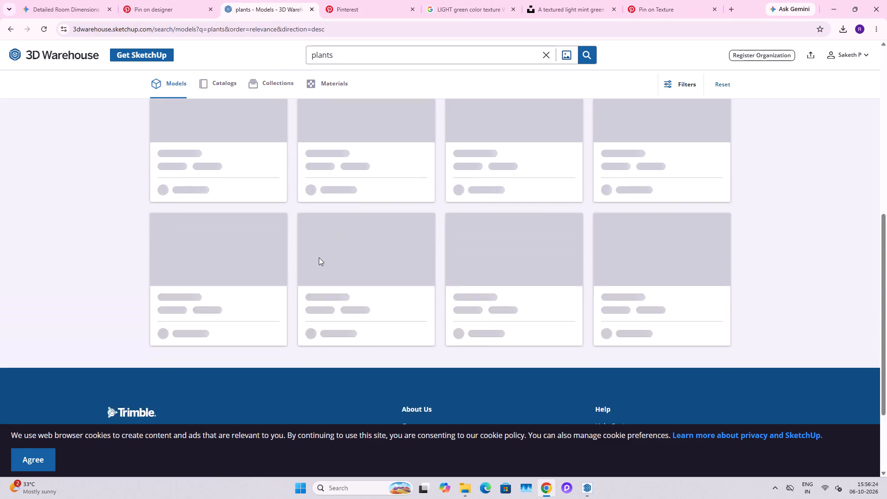
scroll(319, 257, up, 4)
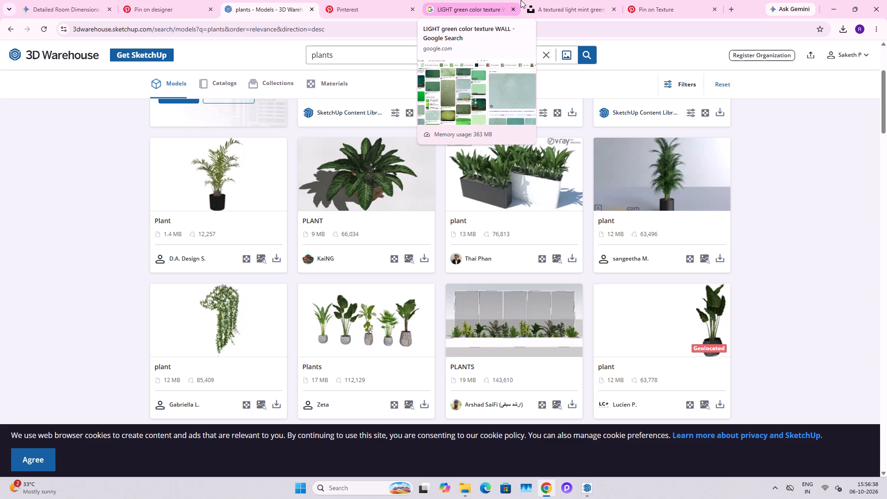
scroll(507, 0, up, 2)
scroll(553, 0, up, 1)
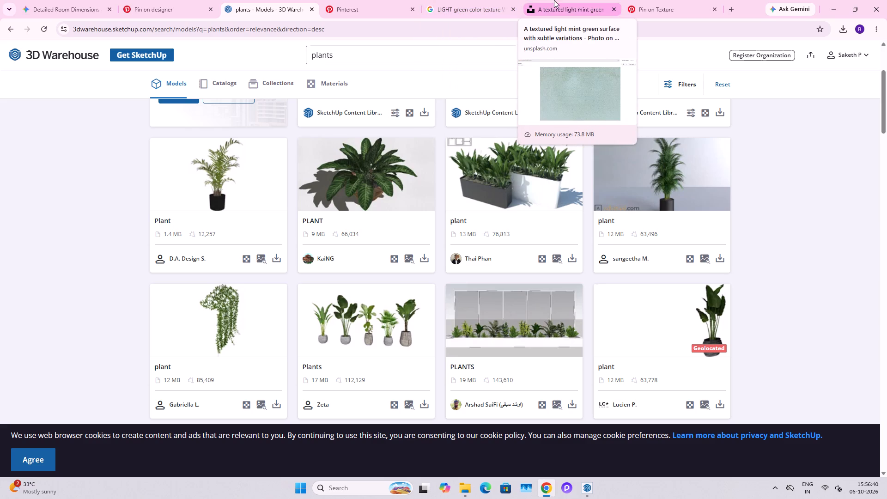
scroll(554, 0, up, 1)
scroll(477, 279, up, 12)
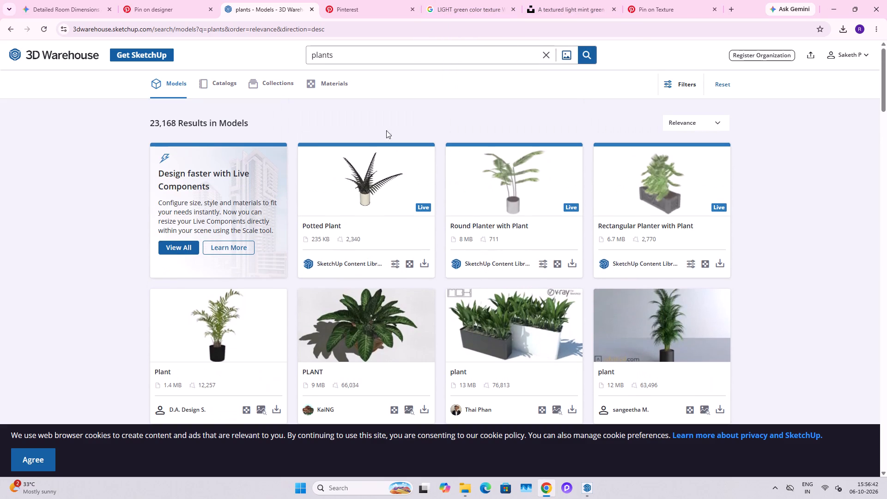
Search 3D Warehouse for shrubs and open the long hedge model SHRUBS by Studio K3.
drag(350, 56, 304, 70)
text(shrubs)
key(Return)
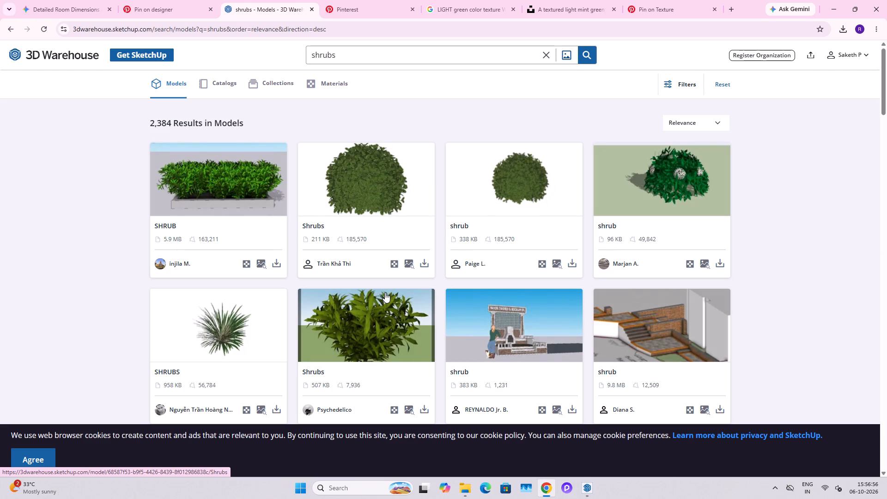
scroll(303, 290, down, 1)
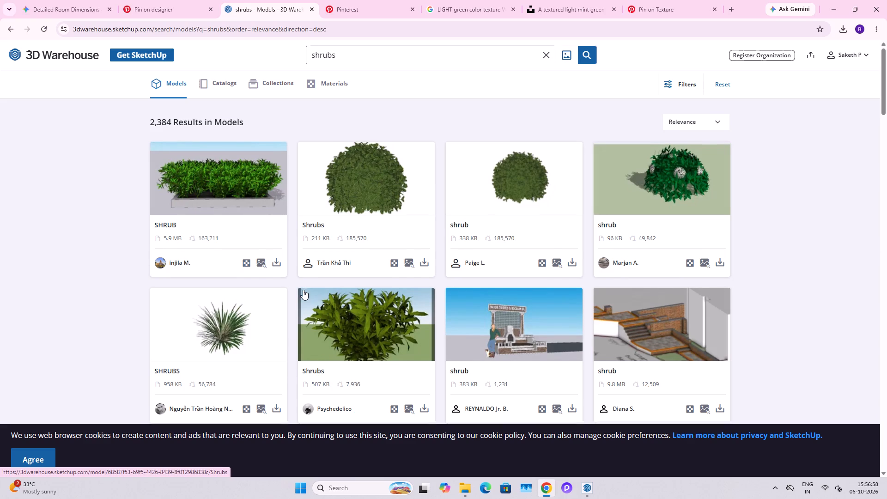
scroll(303, 290, down, 4)
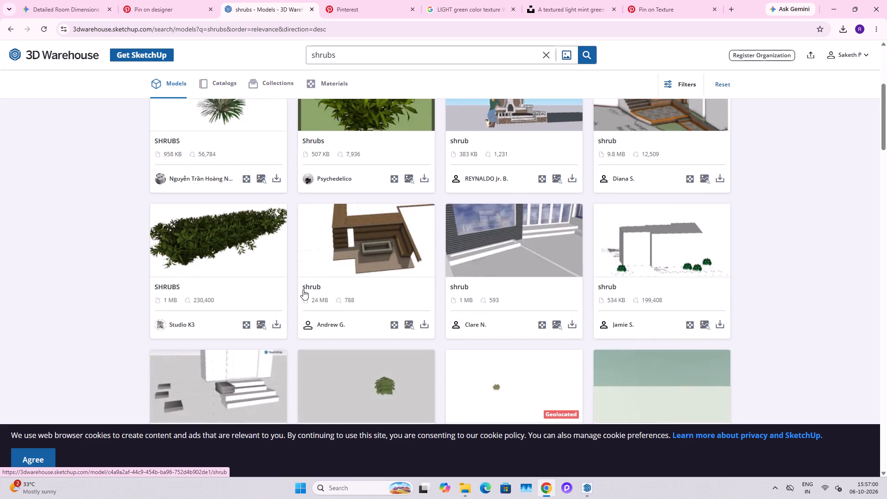
click(204, 268)
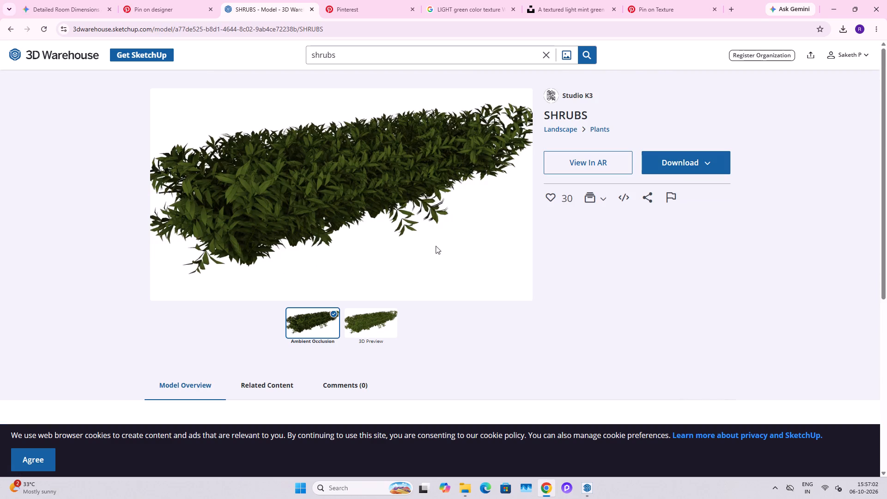
Examine the SHRUBS hedge model in the 3D preview from another angle.
click(385, 321)
click(357, 194)
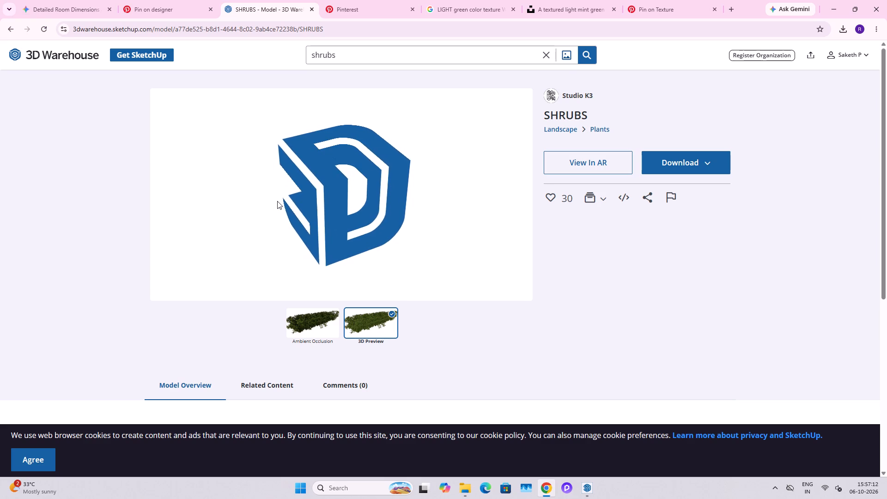
drag(329, 206, 482, 197)
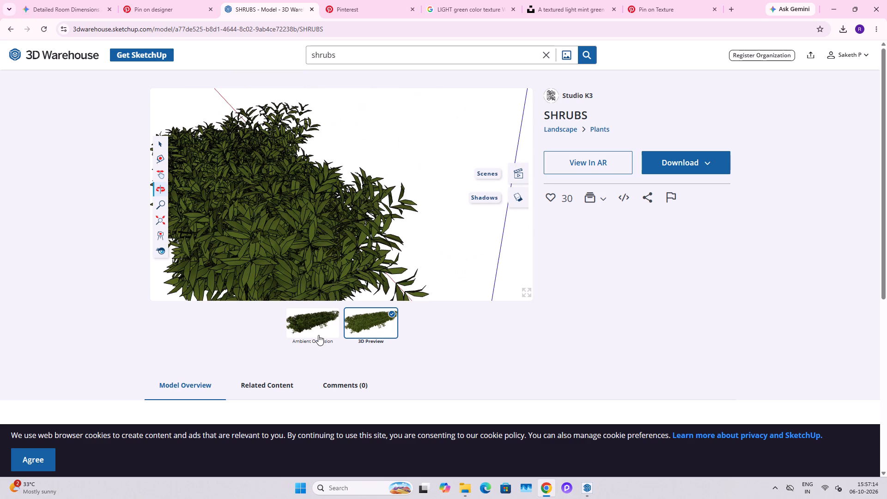
Download the SHRUBS model as a SketchUp 2025 file, saving it as 00_SHRUBS in Downloads.
click(707, 150)
click(698, 164)
click(686, 184)
scroll(552, 186, down, 1)
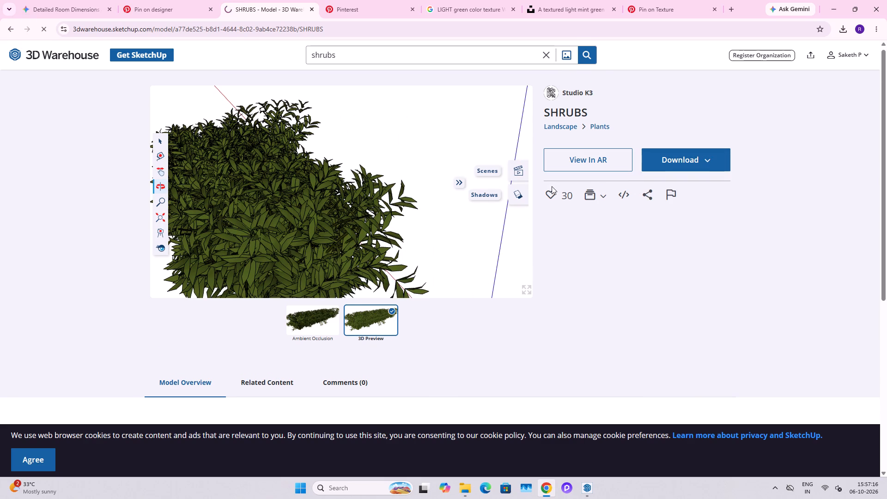
scroll(552, 186, down, 1)
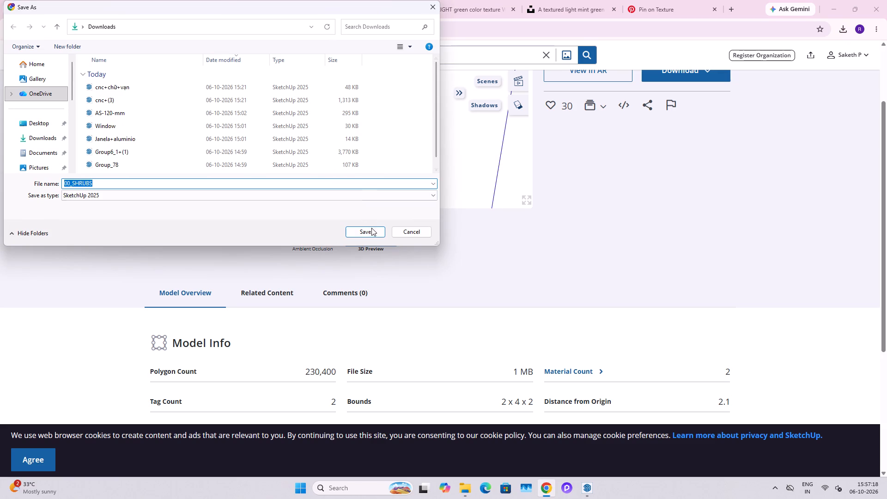
click(371, 230)
Bring the downloaded 00_SHRUBS.skp into the SketchUp elevation model and place it at the planter trough before the tower.
click(834, 28)
click(843, 30)
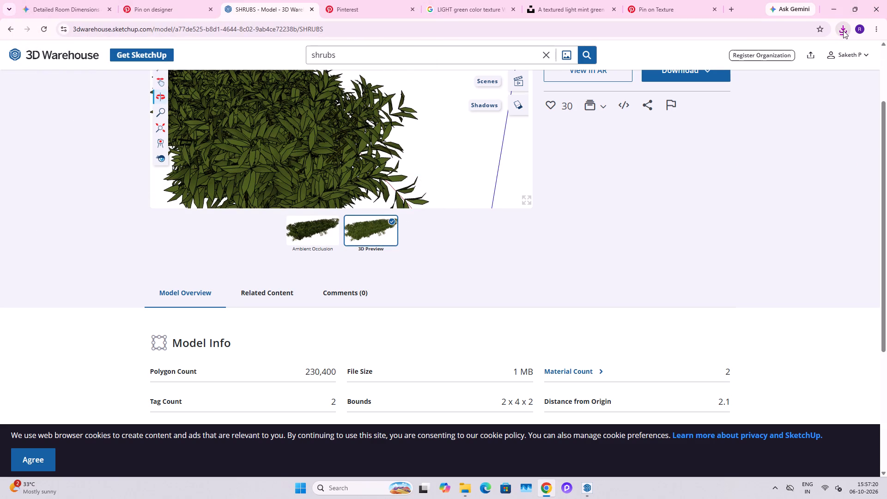
click(836, 32)
drag(738, 72, 603, 498)
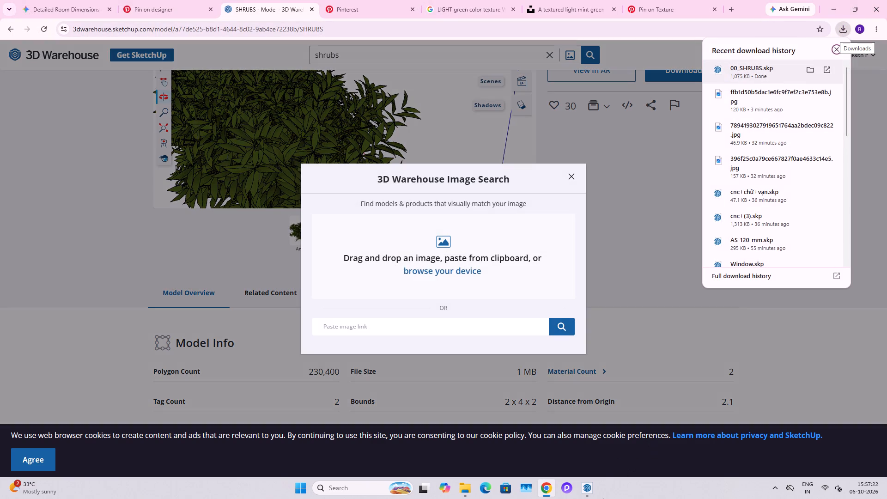
drag(603, 498, 588, 485)
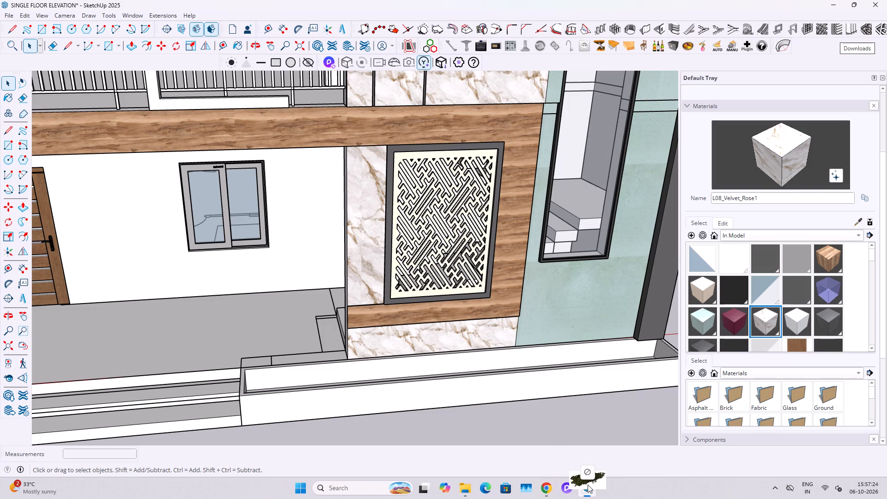
drag(588, 485, 450, 389)
scroll(442, 375, down, 11)
middle_drag(543, 368, 537, 380)
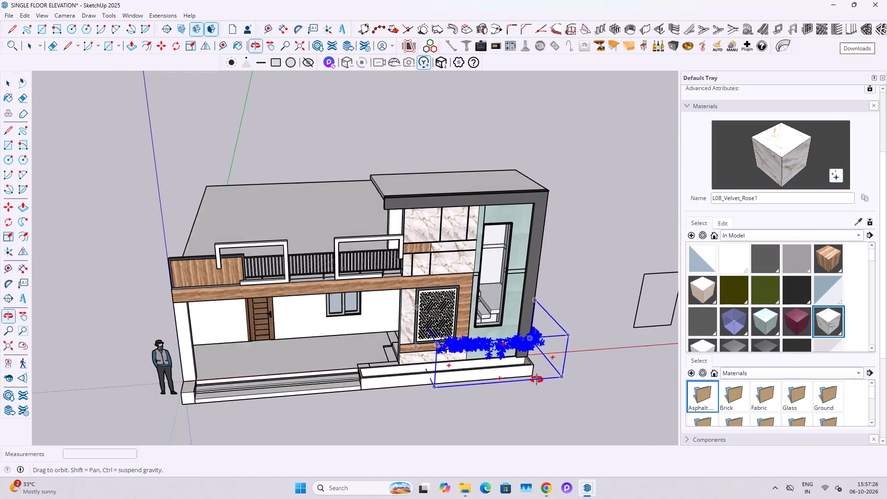
middle_drag(537, 380, 536, 384)
key(space)
click(536, 400)
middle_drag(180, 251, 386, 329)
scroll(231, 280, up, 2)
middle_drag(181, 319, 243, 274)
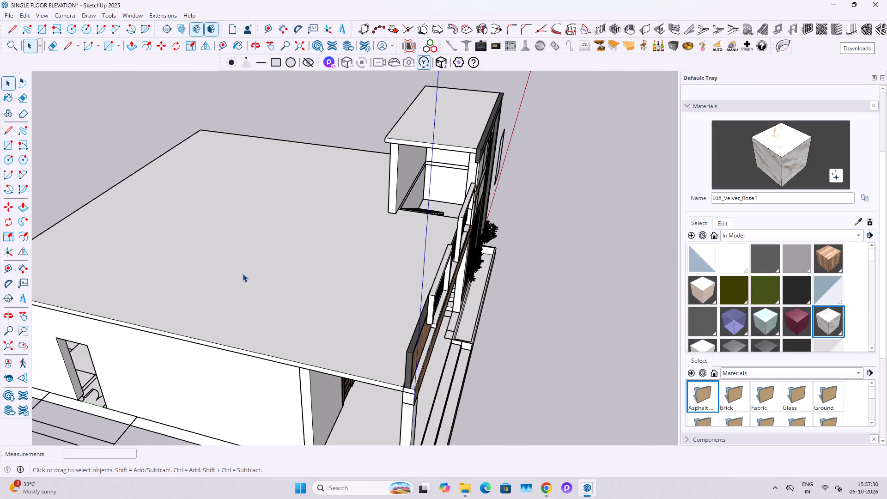
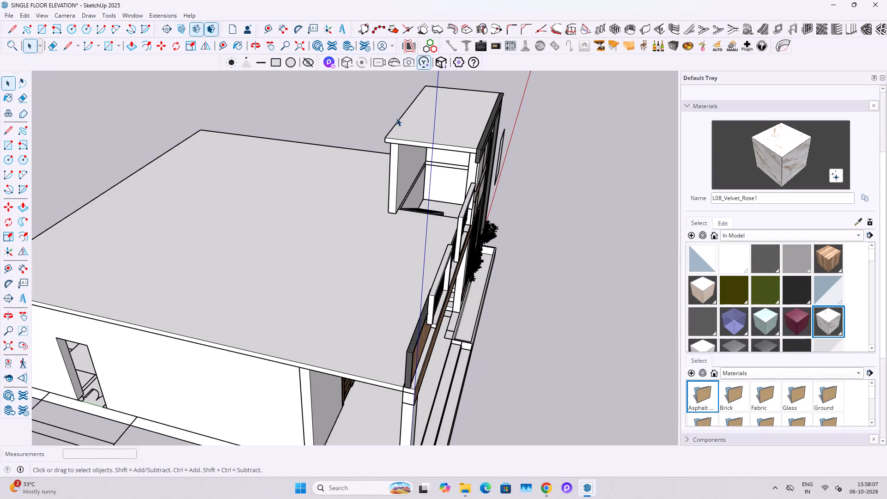
Examine the whole elevation from the roof side around to the front, checking the stair tower, balcony façade and planter shrubs.
right_drag(405, 174, 340, 216)
click(288, 132)
scroll(272, 149, down, 6)
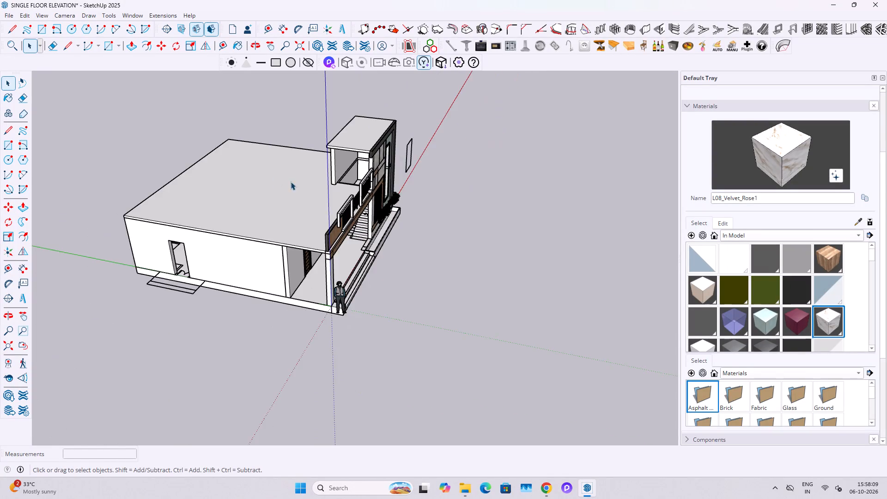
middle_drag(291, 182, 127, 137)
scroll(371, 105, up, 9)
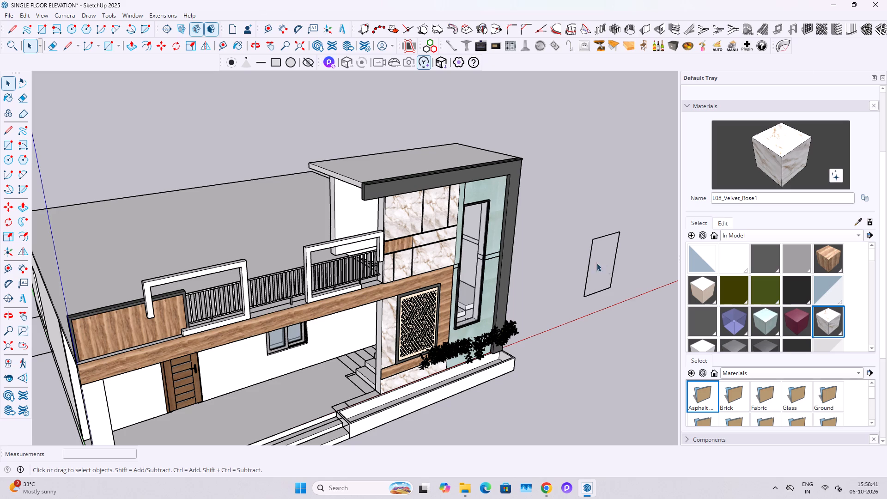
scroll(383, 327, down, 1)
scroll(298, 349, down, 3)
middle_drag(252, 343, 0, 294)
scroll(313, 257, up, 7)
right_click(315, 256)
click(208, 209)
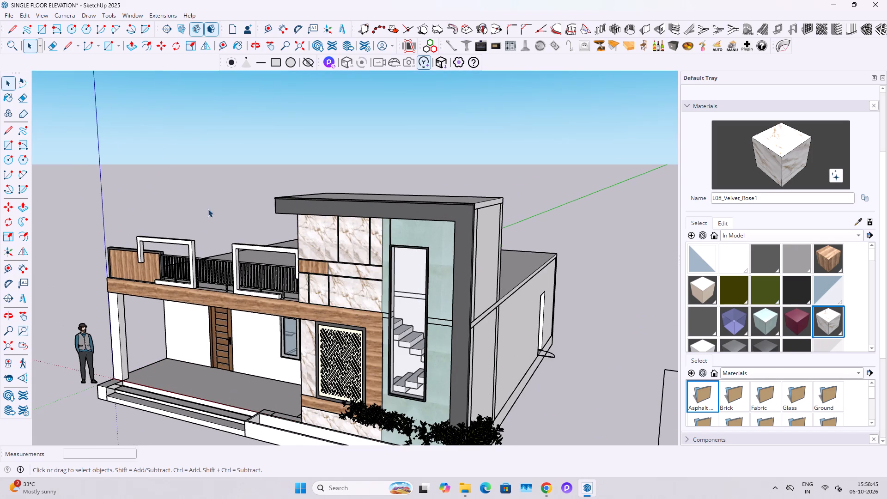
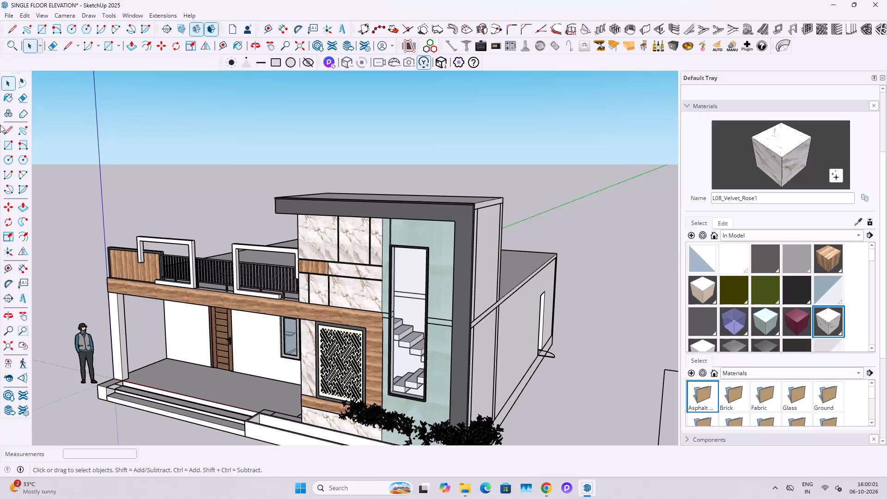
Select the shrub row at the planter and move it out in front of the trough.
middle_drag(352, 344, 449, 304)
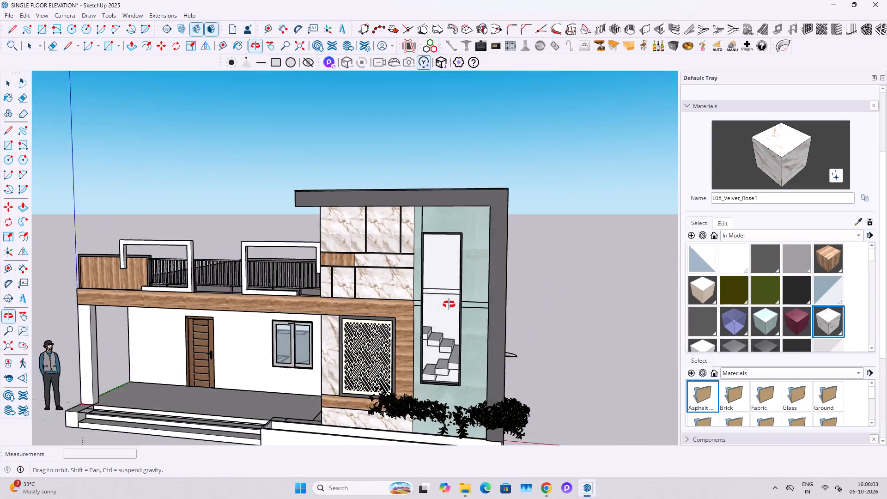
middle_drag(449, 304, 477, 296)
scroll(498, 249, down, 2)
middle_drag(467, 319, 459, 334)
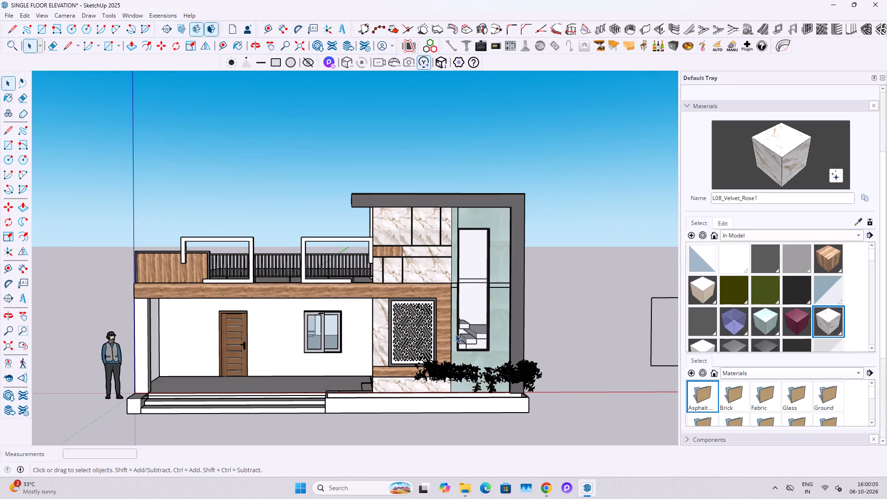
scroll(369, 355, up, 1)
shift+middle_drag(370, 361, 409, 337)
scroll(535, 335, up, 4)
click(554, 351)
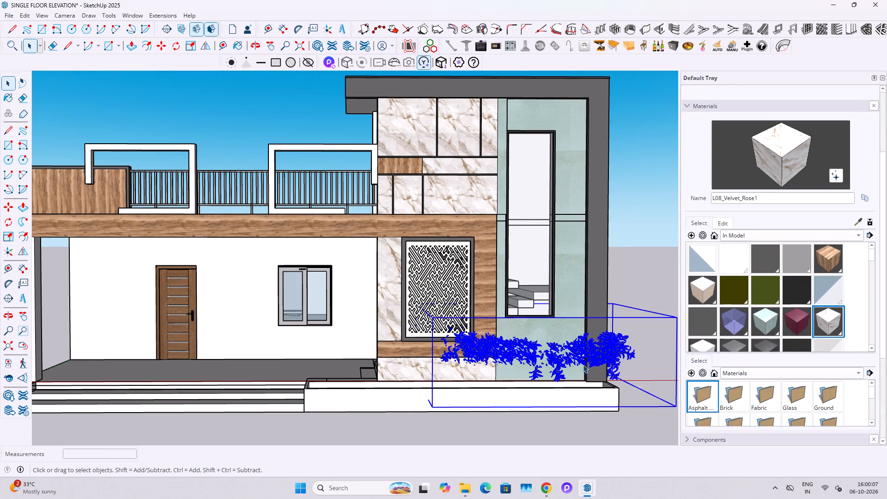
middle_drag(582, 365, 335, 357)
scroll(471, 383, up, 4)
middle_drag(531, 363, 477, 365)
scroll(477, 354, down, 2)
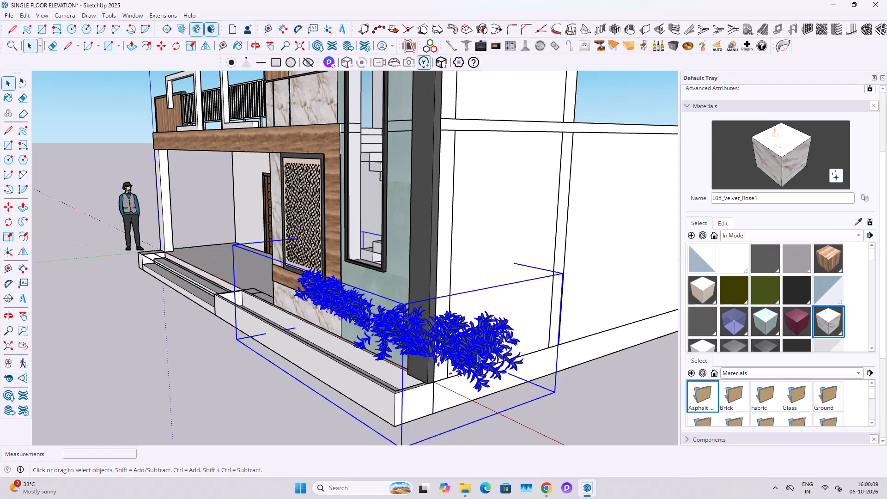
key(m)
click(477, 354)
click(300, 401)
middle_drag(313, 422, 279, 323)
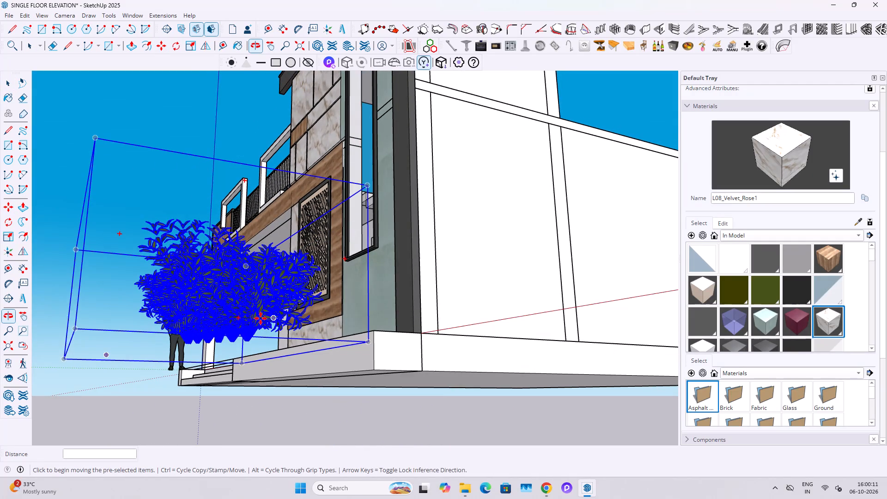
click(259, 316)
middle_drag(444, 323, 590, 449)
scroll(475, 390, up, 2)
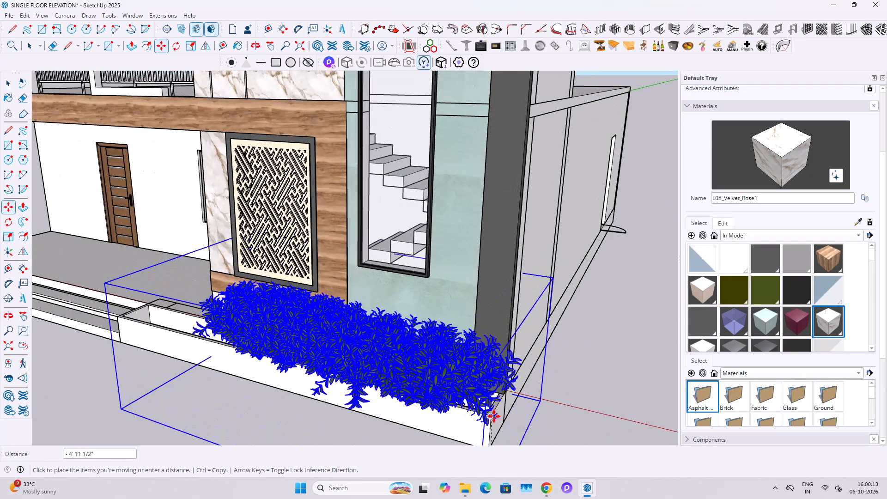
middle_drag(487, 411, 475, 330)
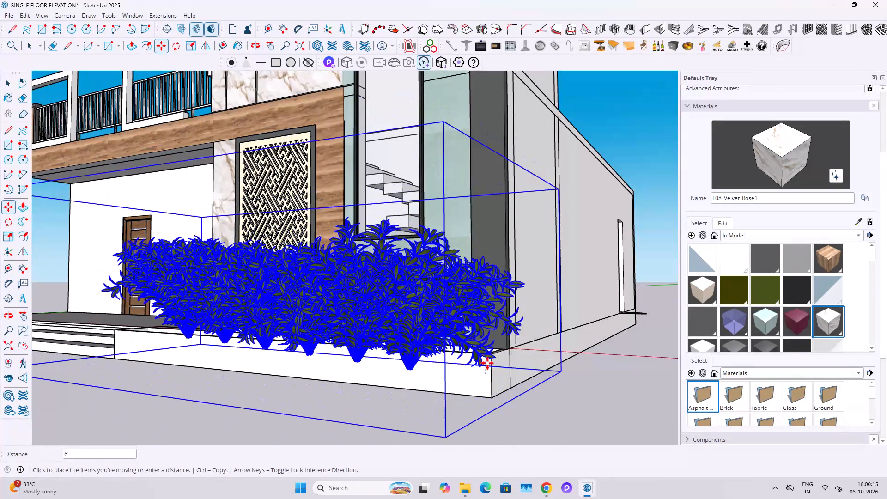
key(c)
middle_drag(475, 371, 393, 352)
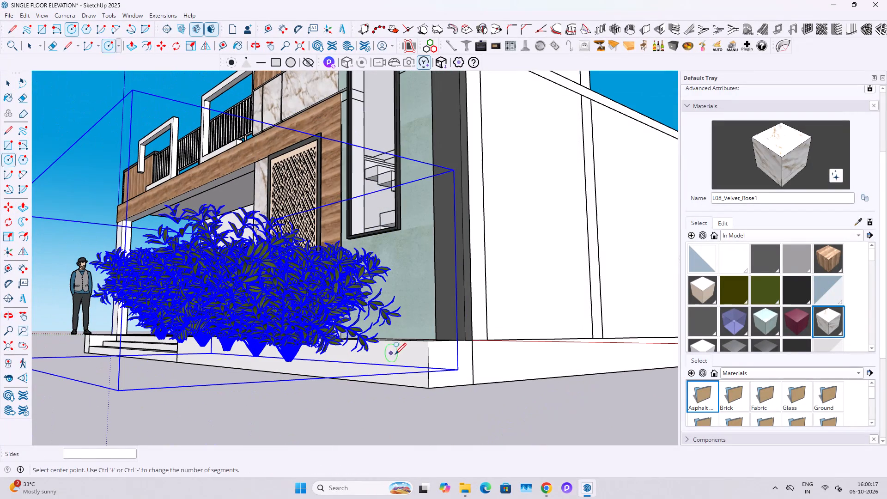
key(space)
Move the shrub row by the base of its end plant to the trough's lower front corner.
key(m)
click(288, 360)
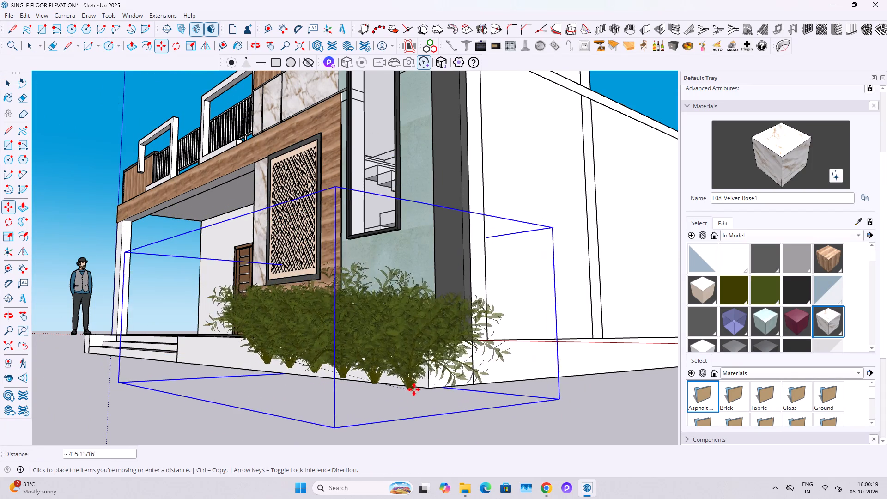
click(428, 386)
Scale the shrub row down uniformly from its upper corner to suit the planter's size.
middle_drag(417, 366, 589, 459)
scroll(516, 396, down, 3)
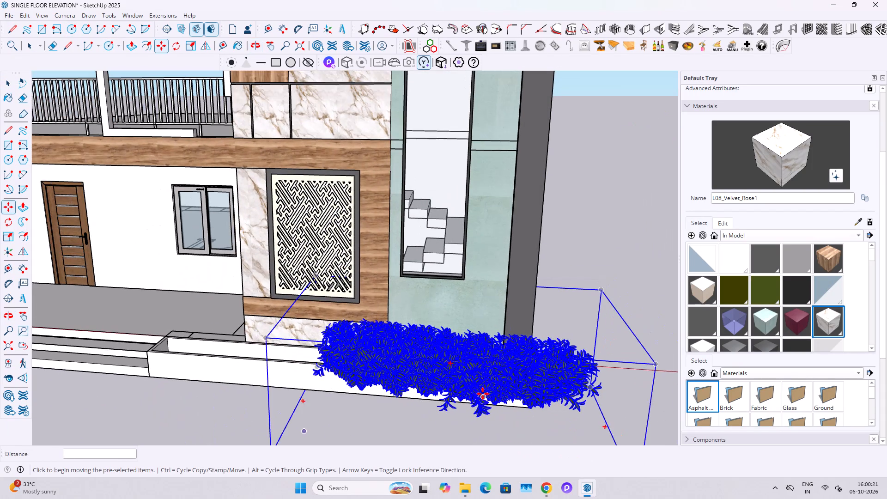
key(space)
key(s)
click(598, 292)
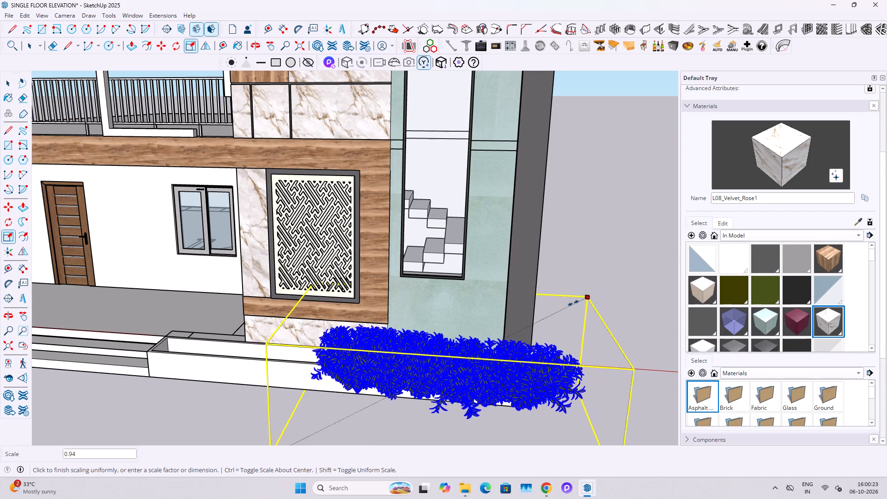
click(546, 317)
key(space)
Move the scaled shrub row back from the trough's front face so it sits inside the planter.
scroll(515, 420, up, 3)
key(space)
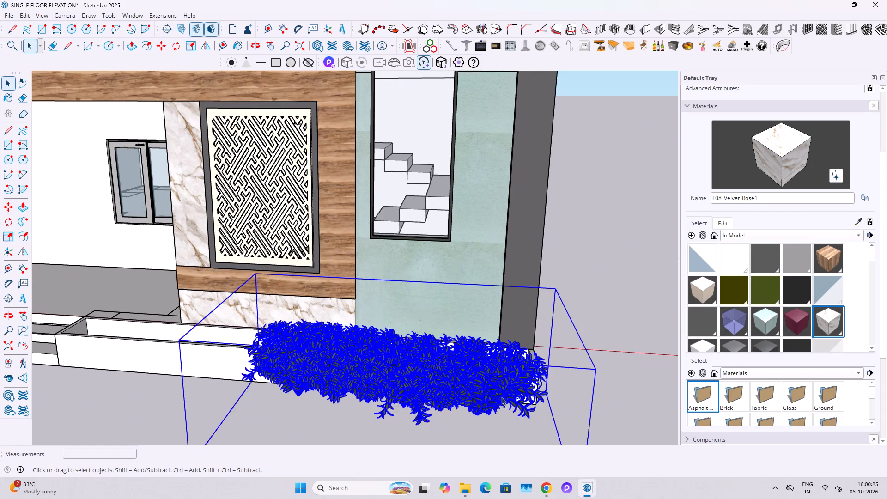
middle_drag(503, 392, 487, 430)
key(m)
scroll(500, 443, up, 4)
middle_drag(506, 434, 496, 315)
scroll(462, 326, up, 3)
middle_drag(466, 328, 446, 254)
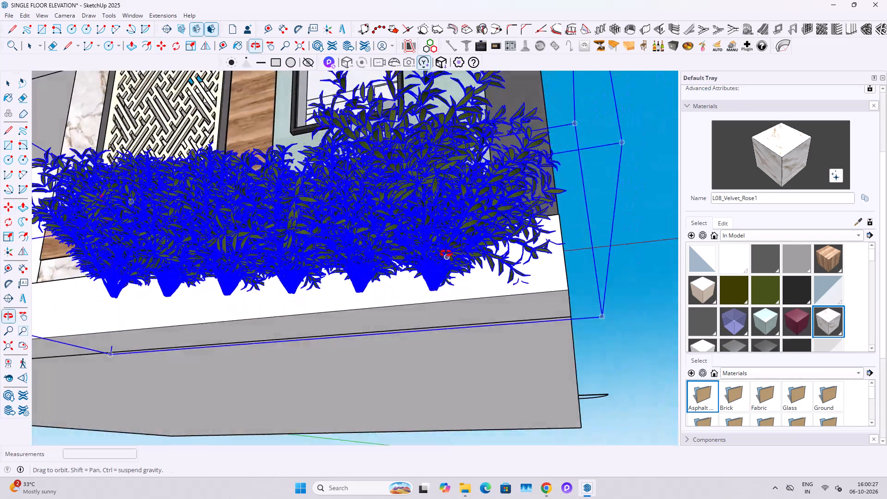
middle_drag(446, 254, 446, 253)
click(435, 276)
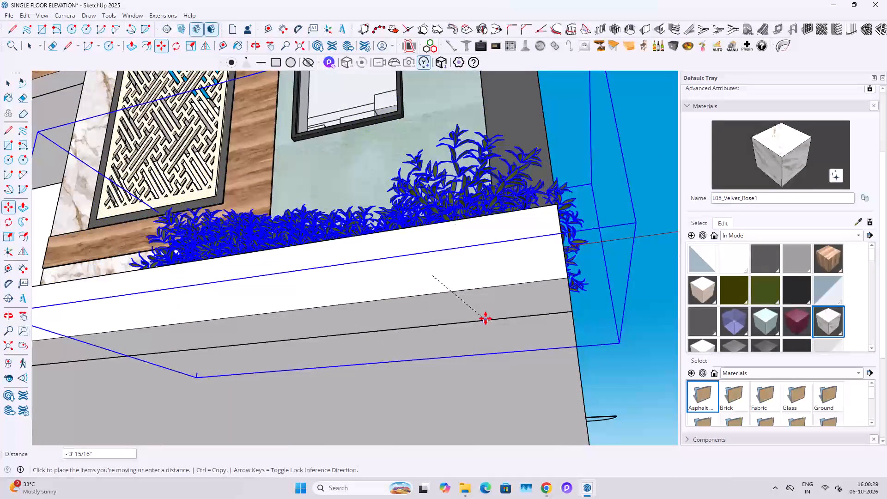
click(486, 318)
Shift the shrub row slightly along the trough toward the stair tower's outer corner.
middle_drag(478, 273, 561, 393)
scroll(491, 330, down, 2)
middle_drag(523, 346, 529, 383)
click(417, 348)
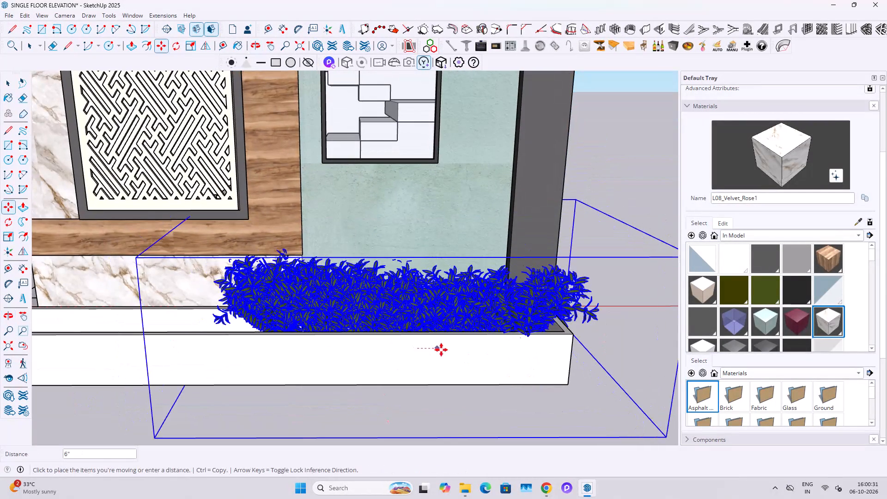
click(448, 353)
key(space)
Copy the shrub row about 7.5 ft along the trough toward the entrance steps.
scroll(484, 346, down, 4)
key(m)
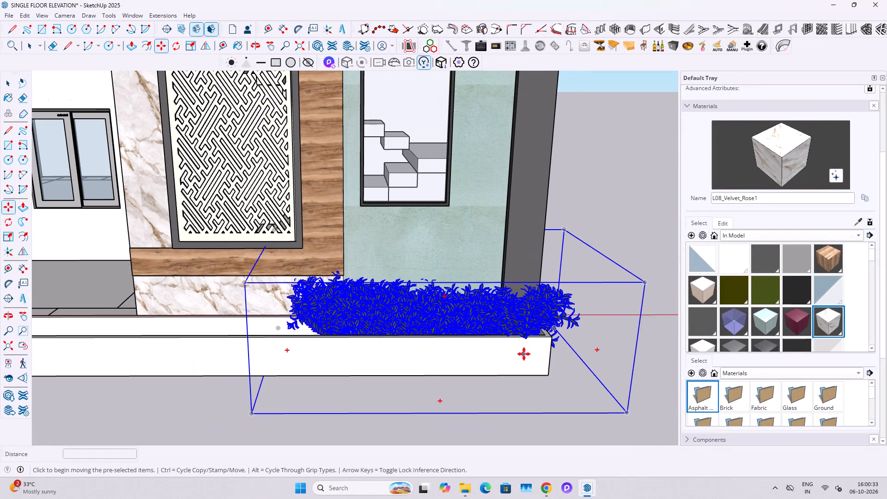
ctrl+click(524, 354)
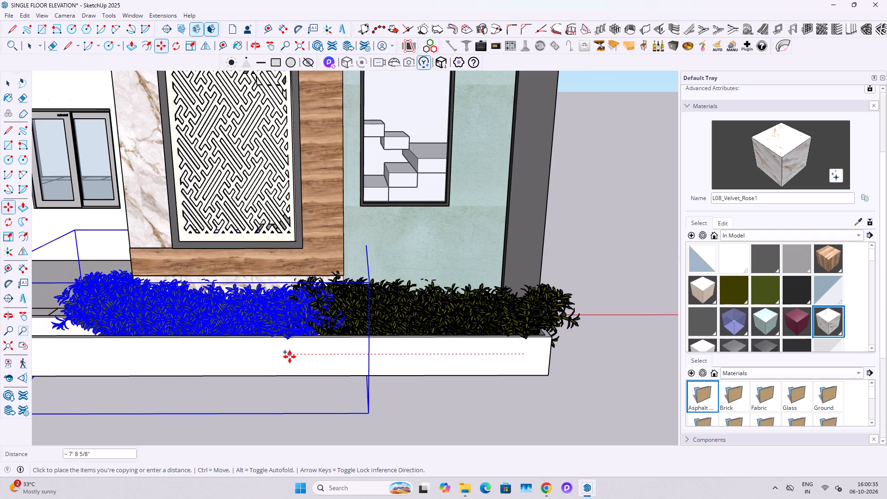
click(298, 358)
Copy the second shrub row about 3.5 ft further along to fill the trough's end beside the steps.
scroll(351, 347, down, 3)
middle_drag(341, 347, 485, 349)
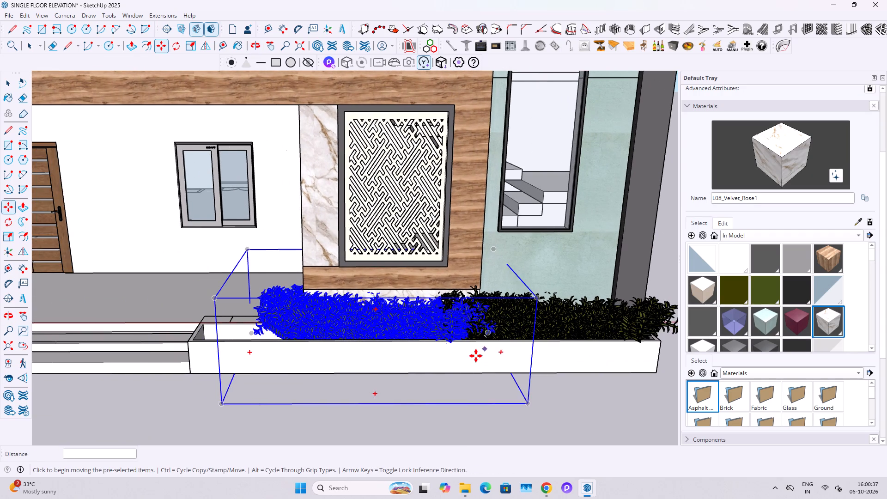
click(475, 357)
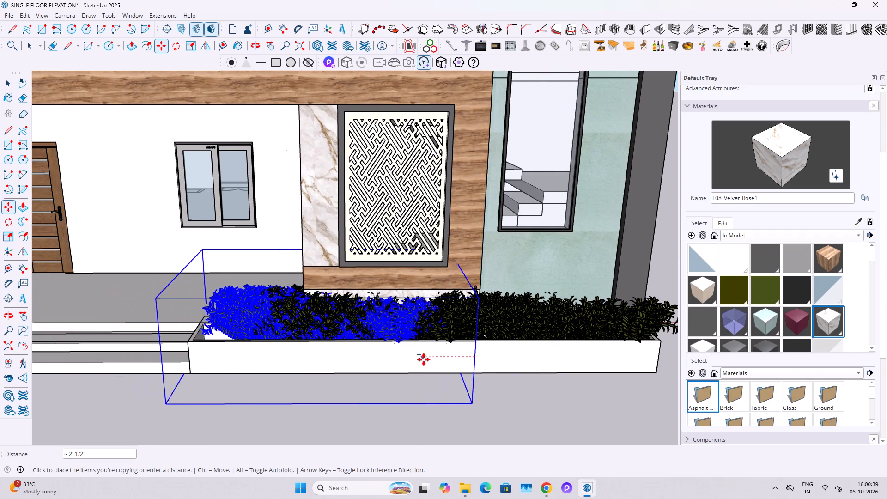
click(386, 362)
key(space)
key(Escape)
key(space)
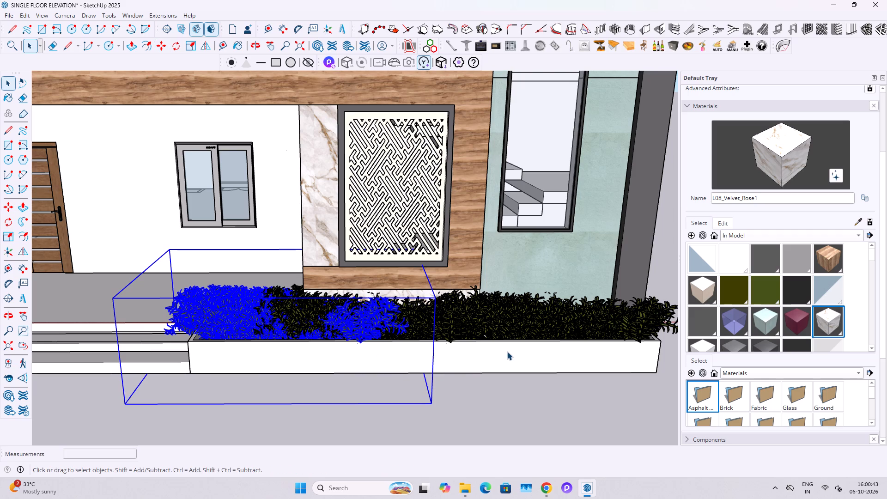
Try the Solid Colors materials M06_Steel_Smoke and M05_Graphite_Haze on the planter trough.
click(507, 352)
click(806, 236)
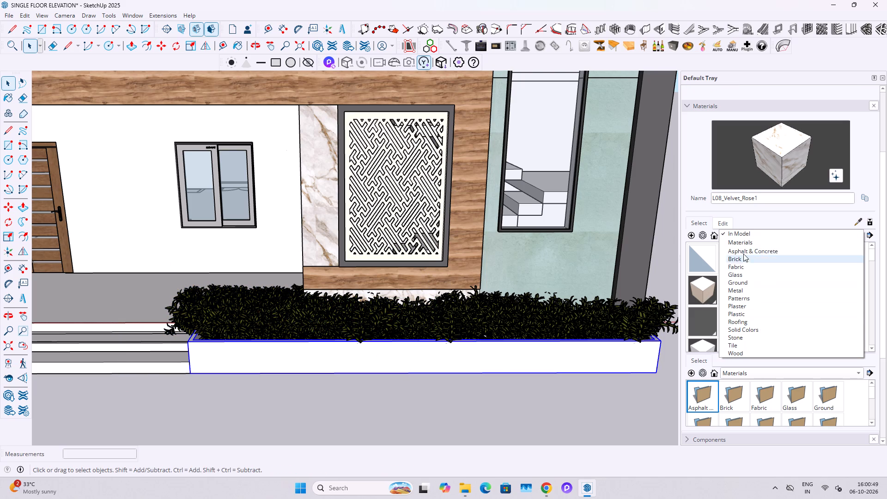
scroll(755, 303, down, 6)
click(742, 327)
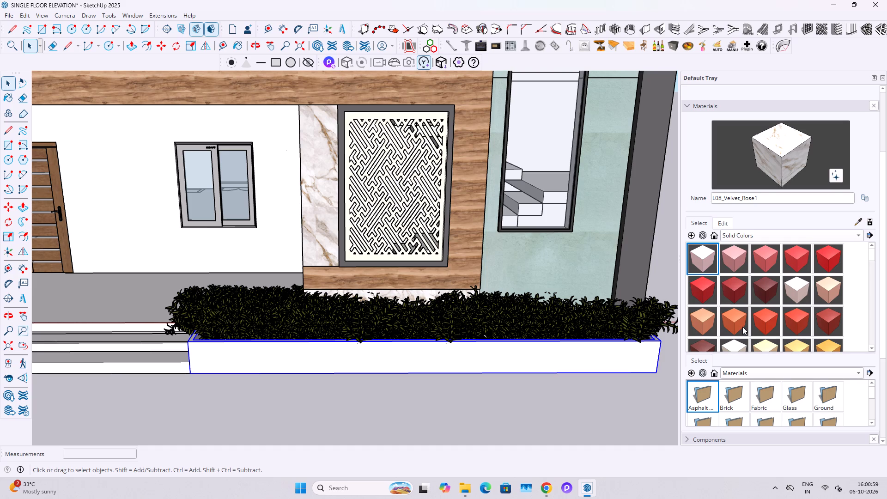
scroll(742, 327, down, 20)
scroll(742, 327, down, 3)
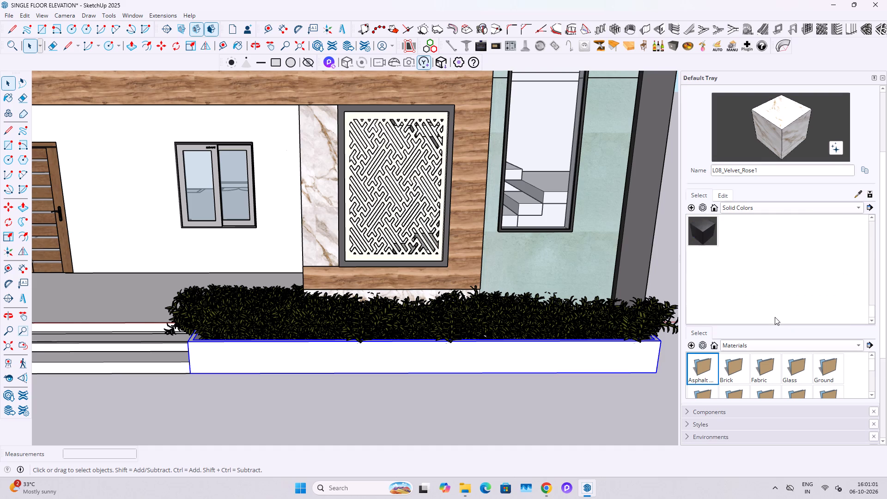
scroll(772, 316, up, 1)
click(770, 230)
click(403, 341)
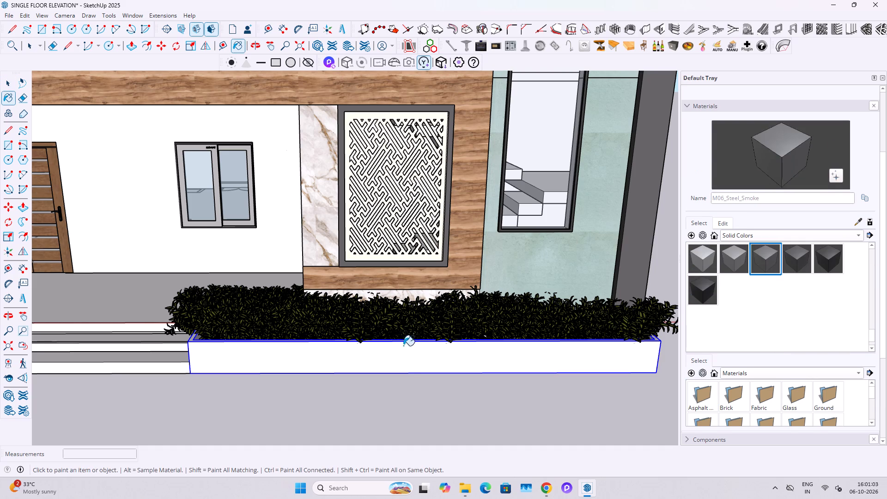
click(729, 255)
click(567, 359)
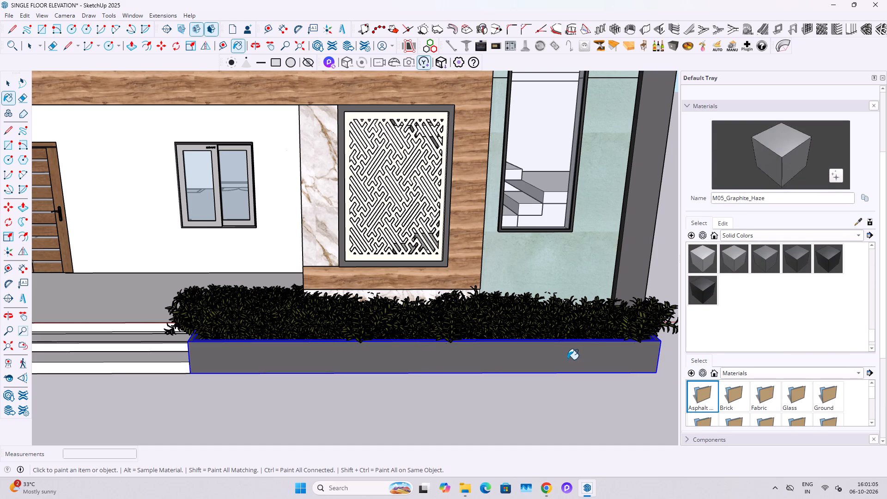
Paint the planter trough and the end block of the steps below the porch column with M03_Pewter_Shine.
scroll(755, 303, up, 2)
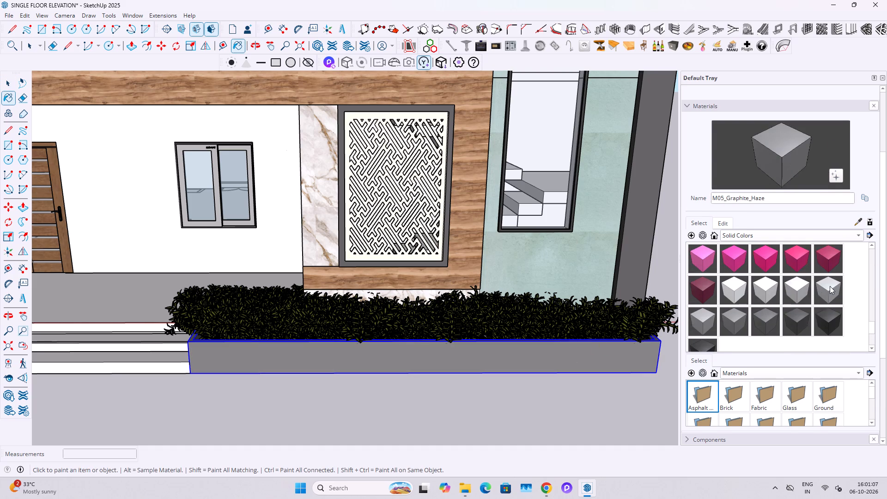
click(830, 286)
click(632, 360)
scroll(632, 360, down, 8)
shift+middle_drag(409, 364, 567, 350)
scroll(375, 348, up, 4)
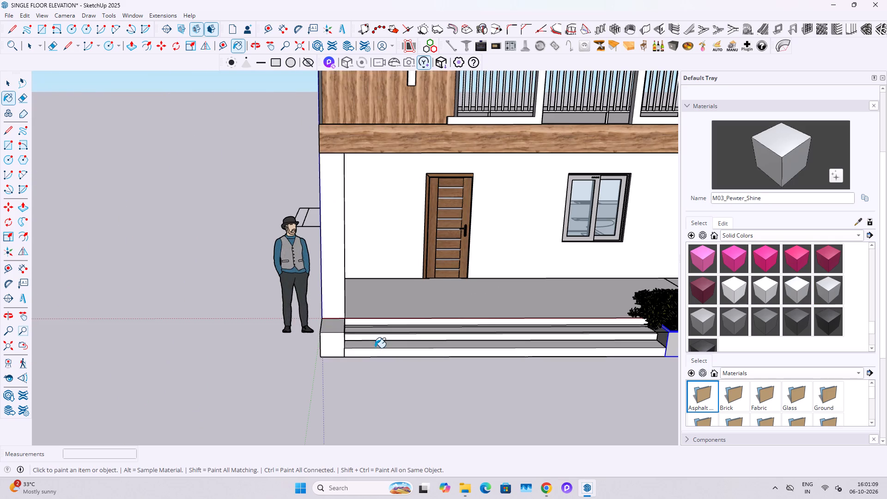
click(330, 346)
key(space)
Draw a rectangle about 16' 9 3/4" by 1' over the lower step's tread, from the end block to the planter.
scroll(357, 351, up, 11)
key(Escape)
key(Escape)
middle_drag(457, 342, 414, 345)
key(r)
scroll(364, 341, up, 3)
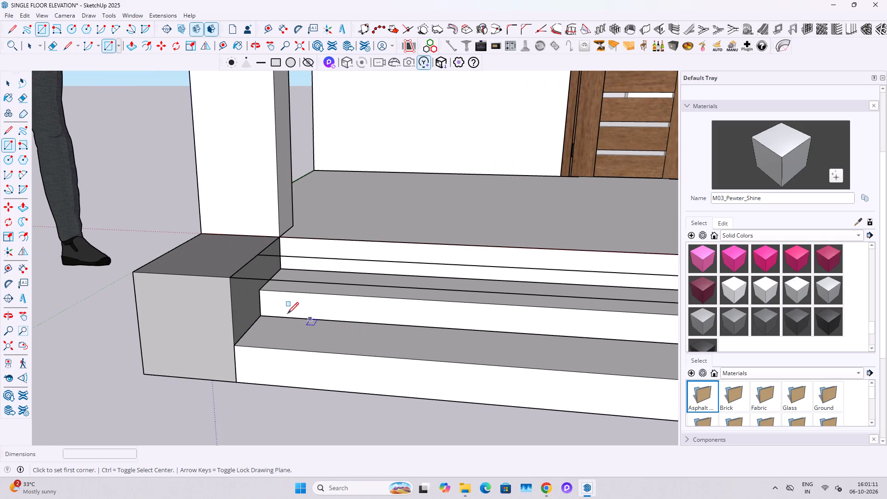
click(258, 315)
scroll(378, 365, down, 5)
shift+middle_drag(503, 391, 179, 381)
shift+middle_drag(448, 376, 156, 335)
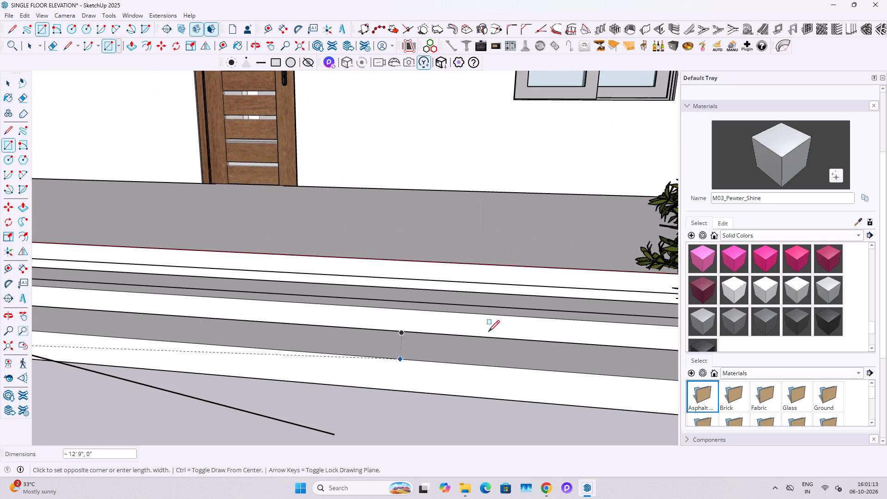
shift+middle_drag(496, 333, 160, 335)
middle_drag(343, 396, 445, 394)
scroll(436, 392, up, 3)
click(437, 375)
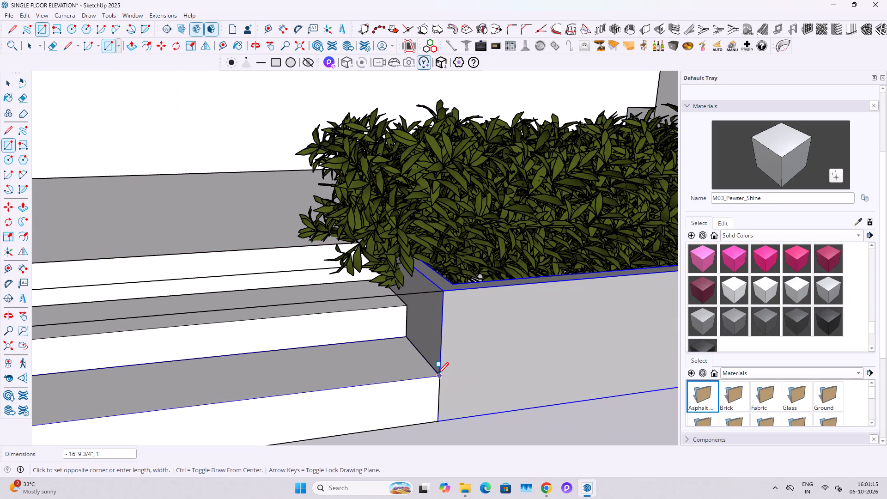
Push/Pull the lower tread rectangle up 1" and its front edge face out 1" to form a nosing.
key(space)
key(p)
click(406, 375)
text(1")
key(Return)
click(414, 377)
text(1")
key(Return)
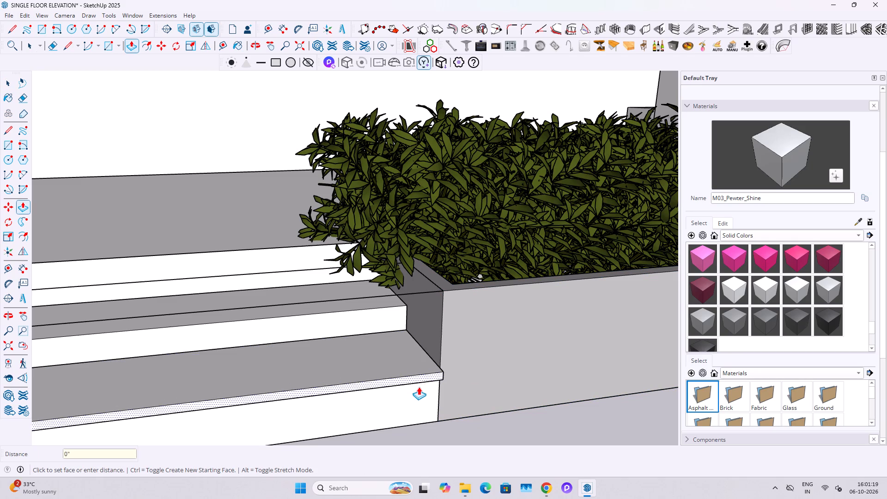
Select the whole lower tread slab and make it a group.
key(space)
triple_click(409, 363)
right_click(409, 363)
click(443, 286)
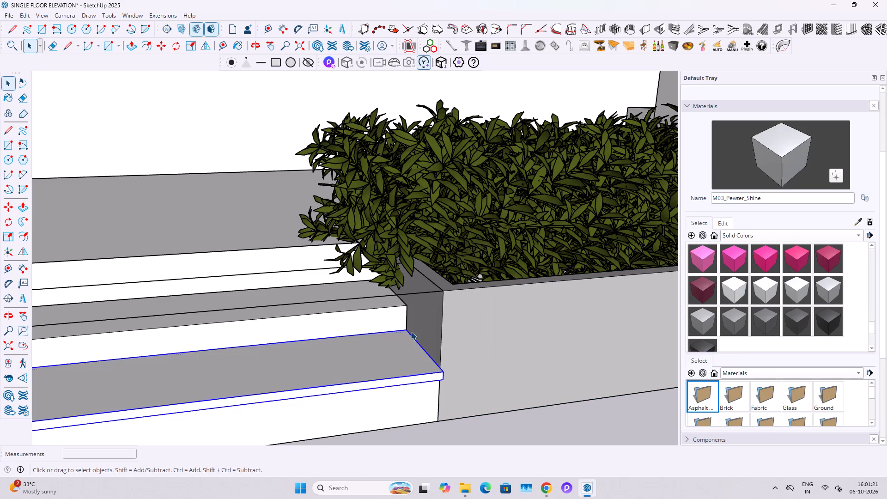
Copy the tread slab from the lower step onto the step above, aligned with that step's back corner.
key(m)
click(407, 339)
middle_drag(381, 285, 480, 285)
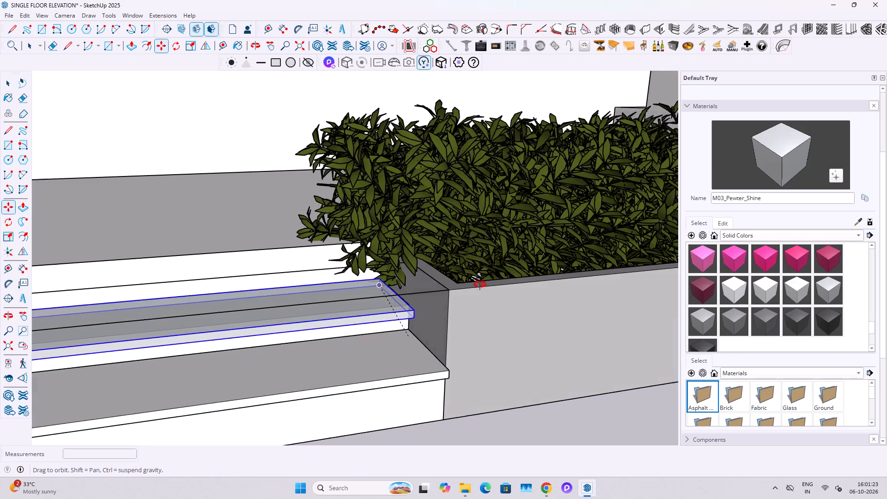
middle_drag(480, 285, 555, 282)
scroll(426, 279, up, 2)
click(355, 278)
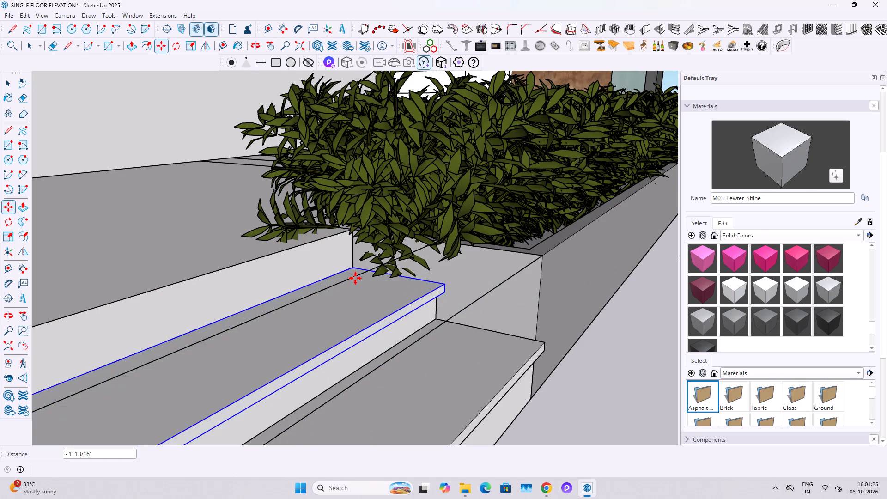
key(space)
scroll(442, 361, down, 3)
middle_drag(472, 359, 320, 377)
scroll(349, 366, down, 6)
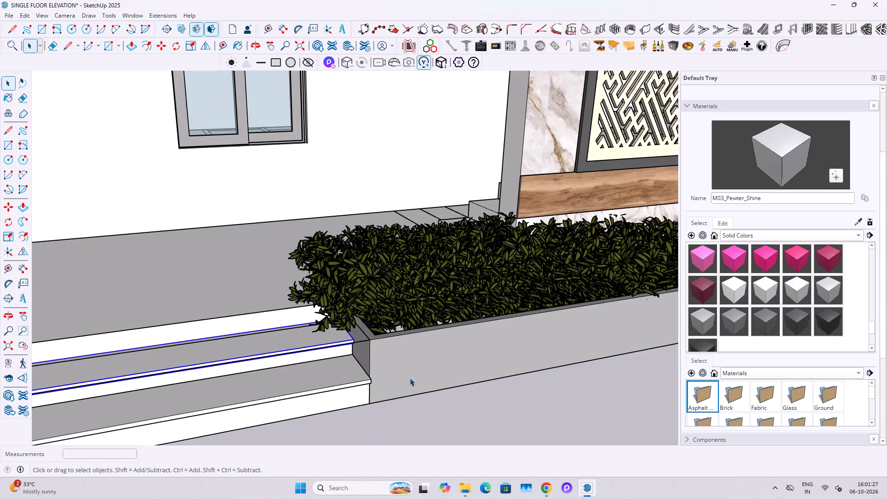
Examine the finished step treads, planter and whole front elevation from several distances and angles.
click(467, 430)
scroll(464, 414, down, 6)
middle_drag(571, 361, 432, 342)
scroll(435, 339, down, 2)
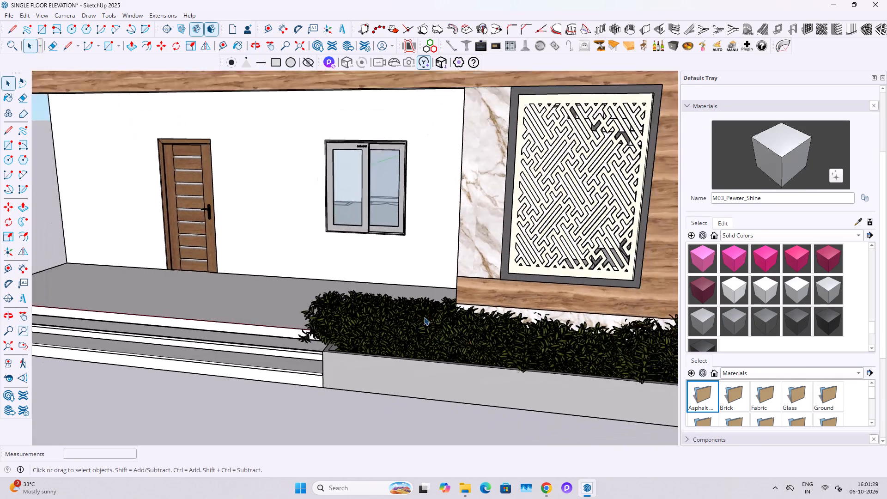
middle_drag(424, 317, 708, 394)
scroll(471, 308, up, 1)
middle_drag(471, 308, 615, 304)
middle_drag(554, 290, 210, 277)
scroll(208, 277, down, 20)
scroll(208, 277, down, 20)
scroll(208, 277, down, 3)
middle_drag(382, 367, 356, 296)
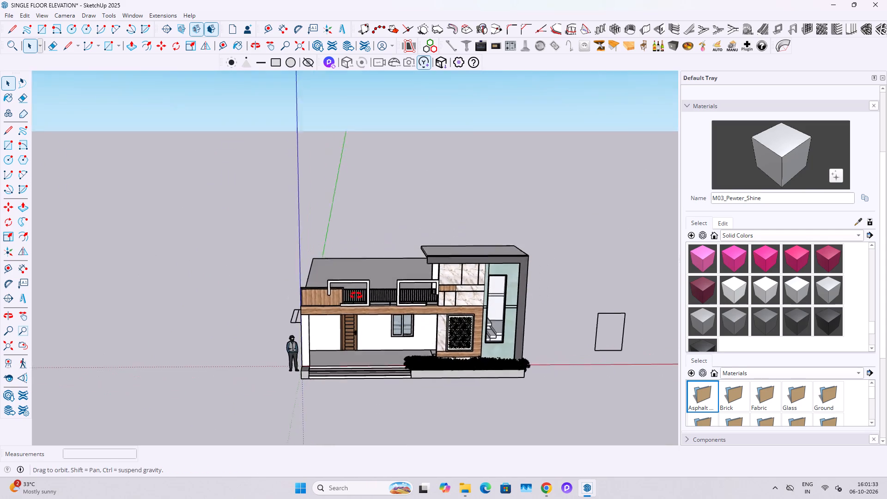
middle_drag(356, 296, 356, 291)
click(400, 396)
scroll(441, 315, up, 6)
middle_drag(442, 352, 437, 331)
scroll(439, 382, up, 2)
shift+middle_drag(409, 384, 395, 388)
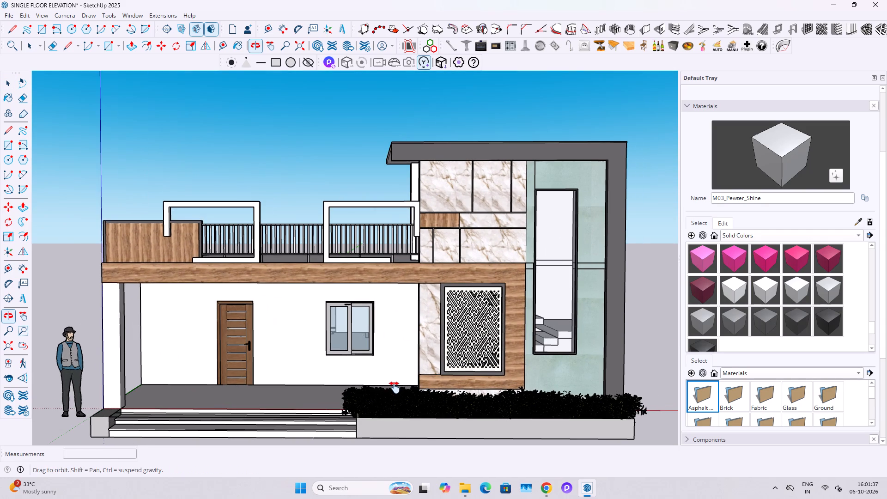
shift+middle_drag(395, 388, 397, 381)
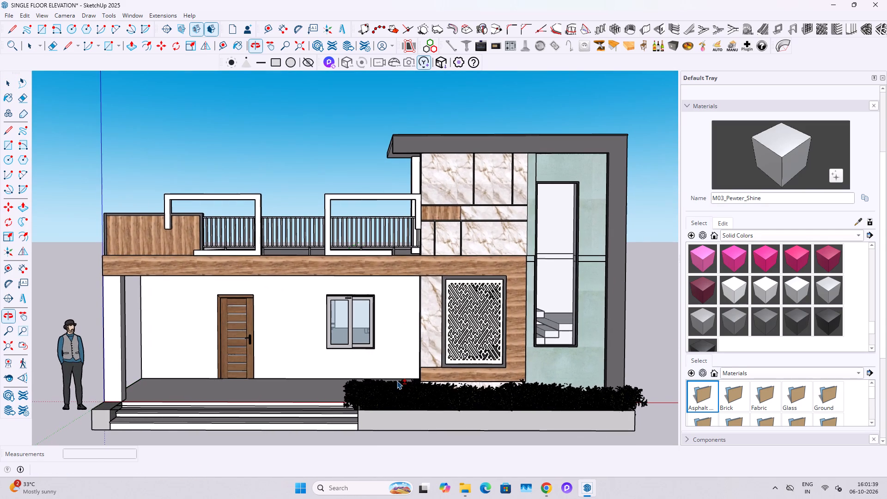
scroll(397, 381, up, 1)
middle_drag(401, 381, 409, 384)
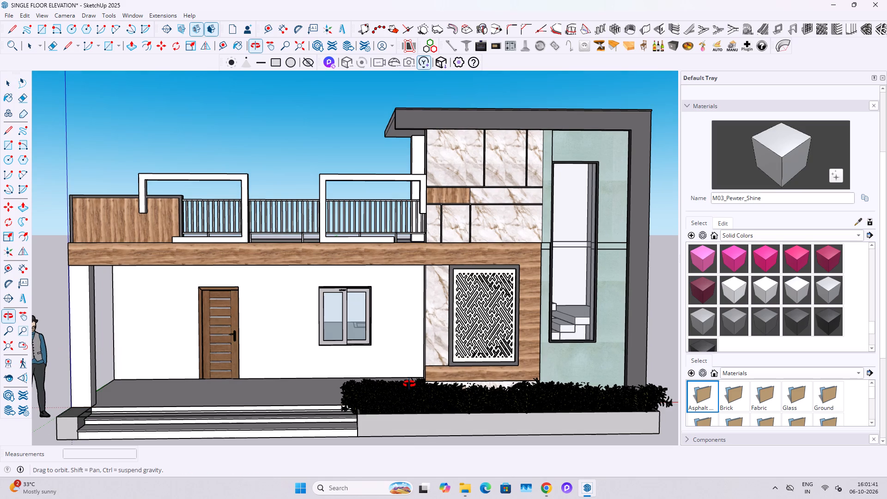
middle_drag(409, 384, 409, 381)
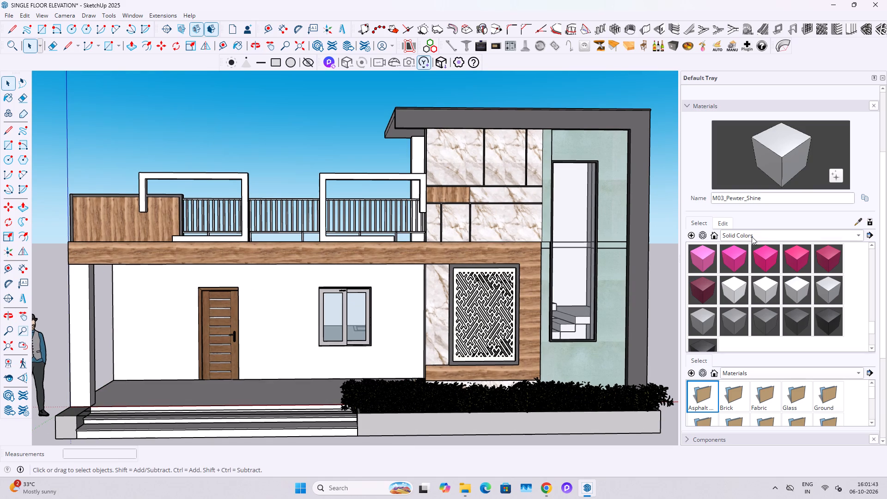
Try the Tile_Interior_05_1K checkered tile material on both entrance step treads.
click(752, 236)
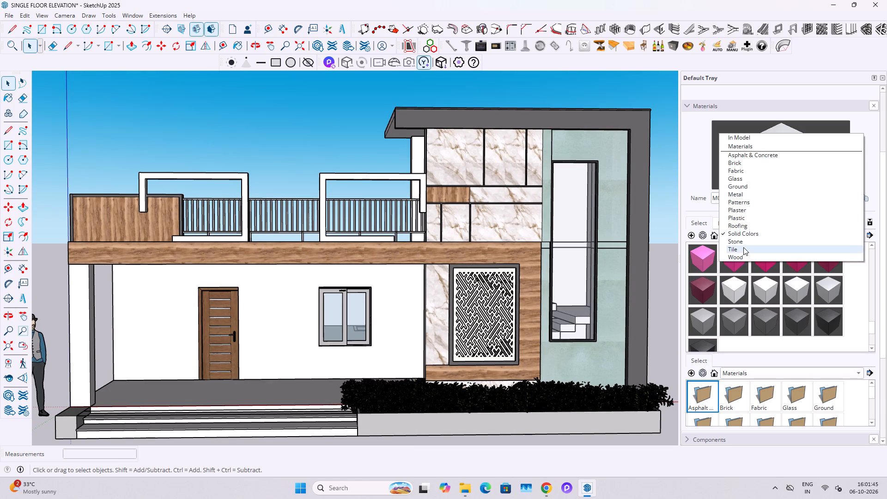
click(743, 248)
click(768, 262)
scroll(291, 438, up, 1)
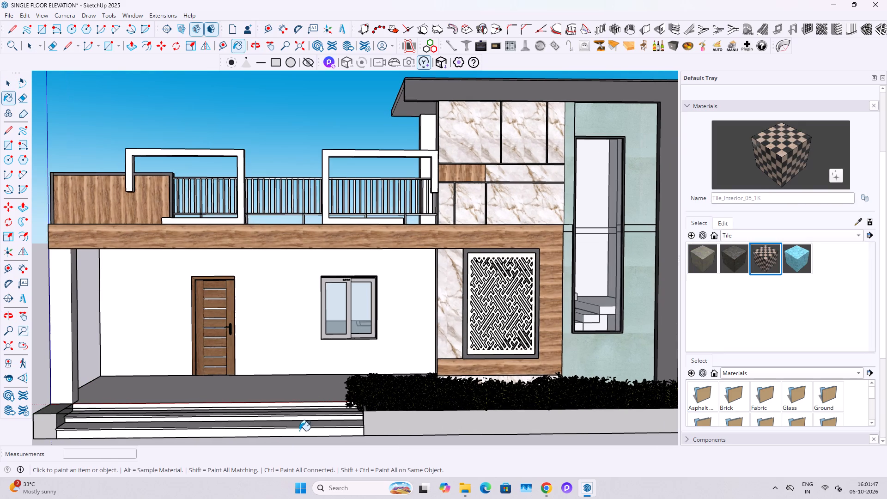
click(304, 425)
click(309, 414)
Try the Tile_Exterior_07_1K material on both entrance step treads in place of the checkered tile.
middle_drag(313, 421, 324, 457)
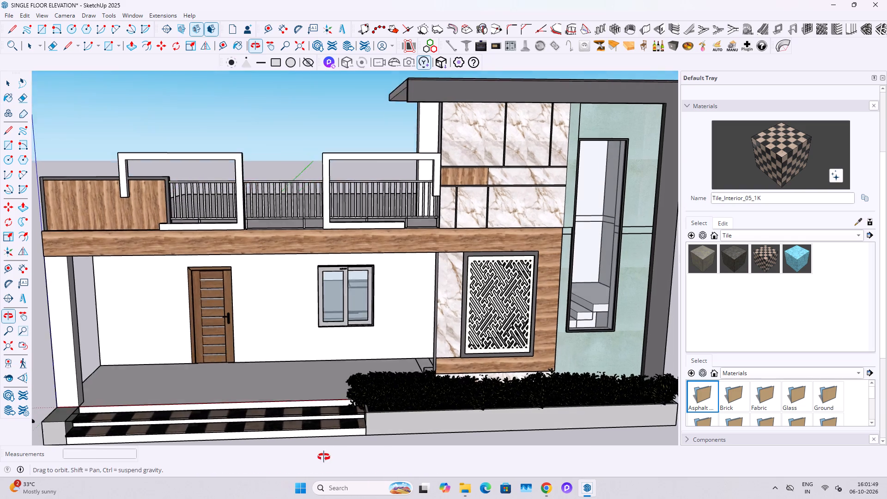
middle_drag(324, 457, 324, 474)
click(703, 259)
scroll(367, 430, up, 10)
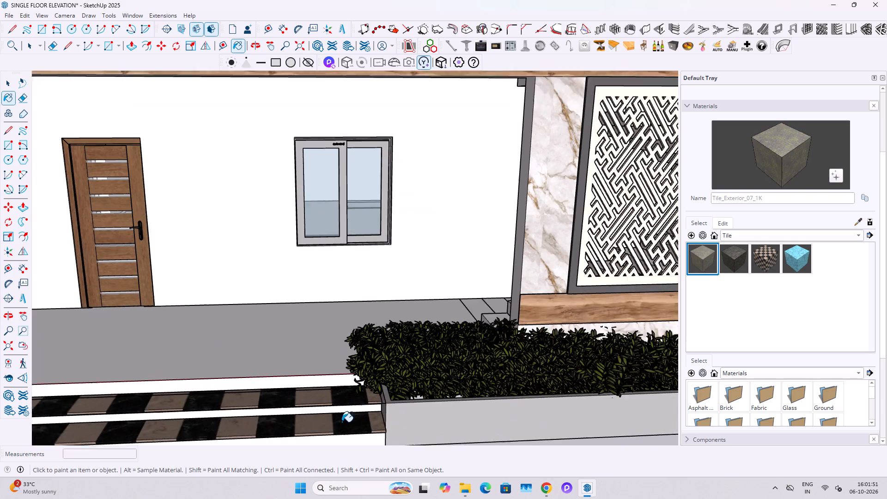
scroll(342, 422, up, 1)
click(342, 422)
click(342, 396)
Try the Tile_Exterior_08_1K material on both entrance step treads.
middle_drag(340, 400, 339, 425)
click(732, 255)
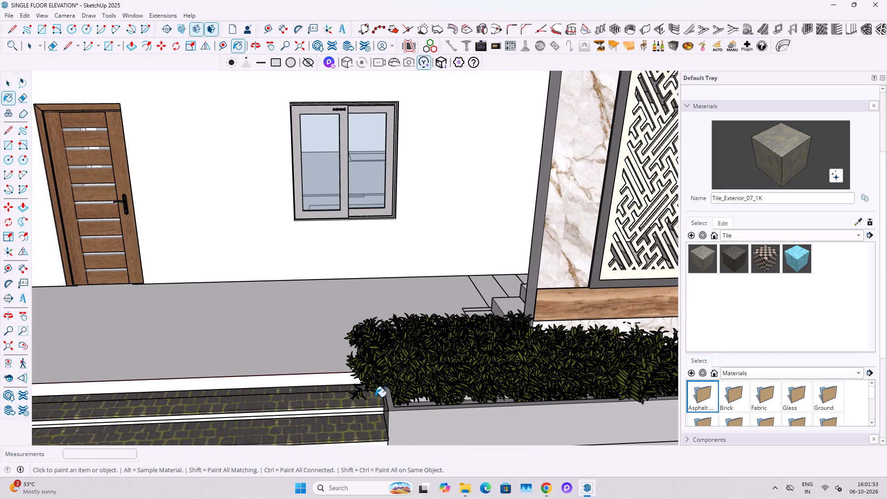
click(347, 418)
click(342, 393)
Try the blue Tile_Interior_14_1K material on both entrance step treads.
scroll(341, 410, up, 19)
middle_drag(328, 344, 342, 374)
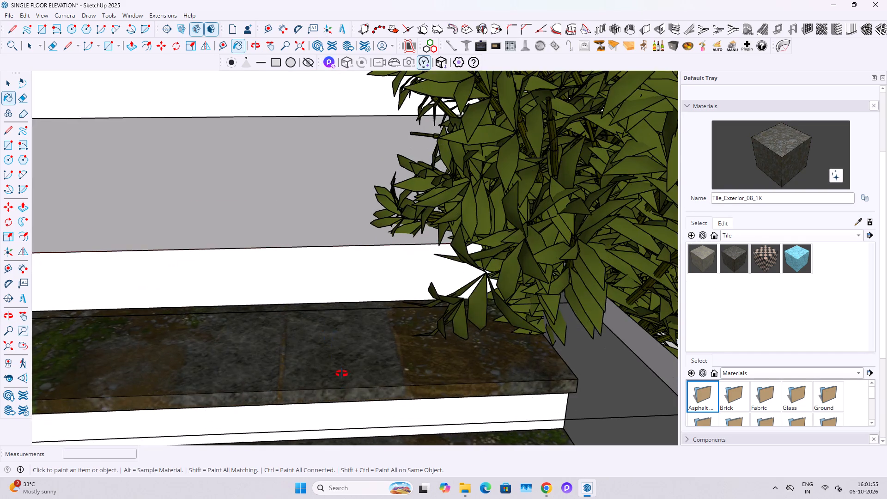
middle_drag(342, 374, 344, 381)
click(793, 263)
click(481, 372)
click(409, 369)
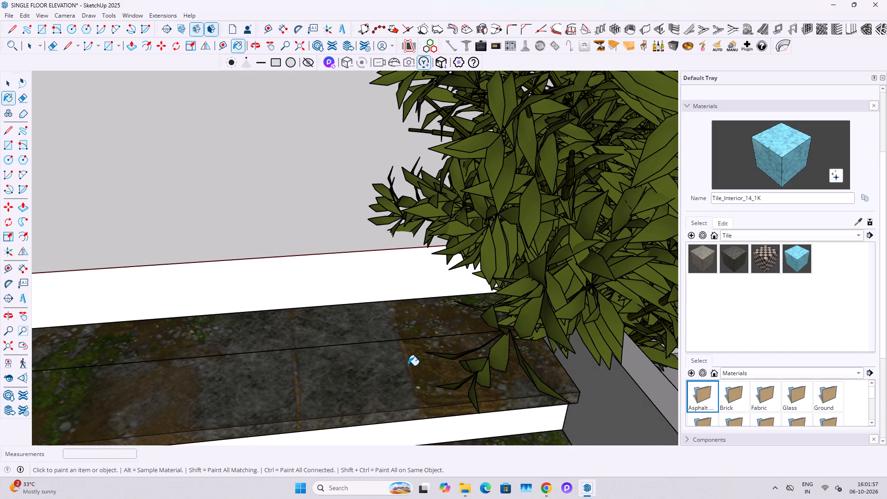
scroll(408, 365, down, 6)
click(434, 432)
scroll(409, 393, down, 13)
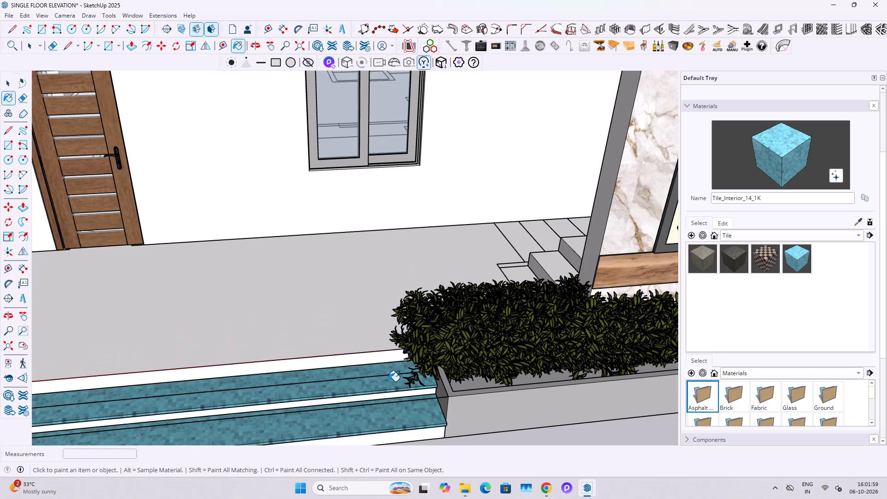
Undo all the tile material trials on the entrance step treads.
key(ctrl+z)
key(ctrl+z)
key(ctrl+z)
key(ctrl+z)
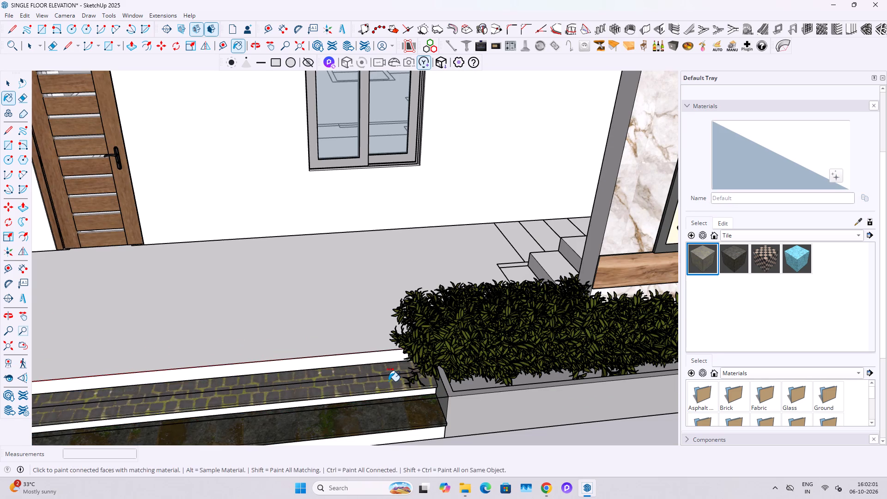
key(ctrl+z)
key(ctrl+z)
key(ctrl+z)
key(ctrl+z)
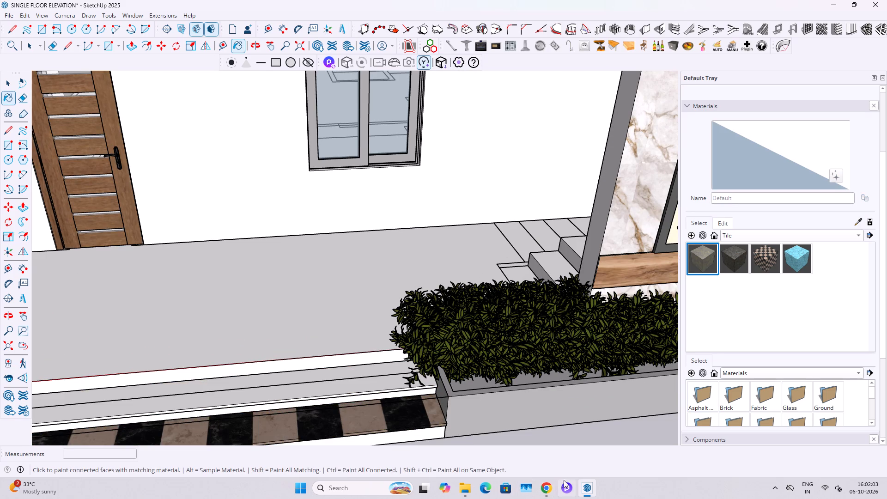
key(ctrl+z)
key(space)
Select the stray floor-plan linework showing across the steps and porch floor and clear it from view.
scroll(444, 395, down, 13)
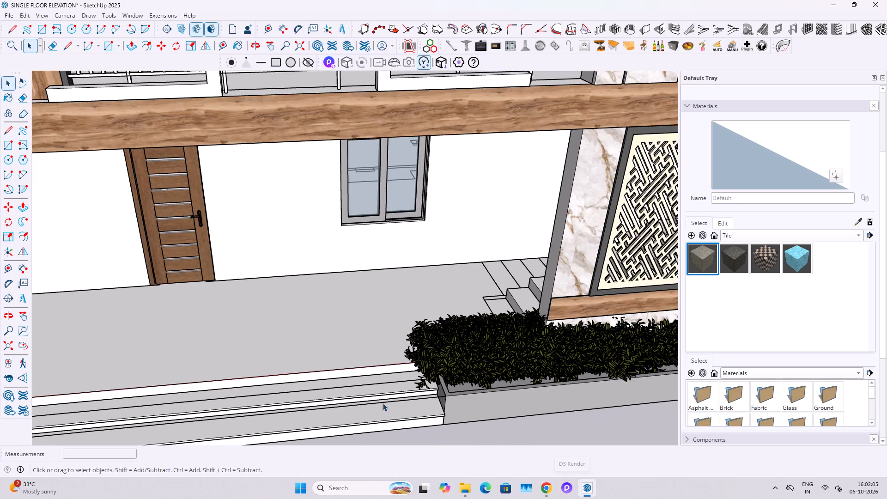
middle_drag(357, 396, 329, 348)
scroll(369, 391, up, 8)
click(394, 382)
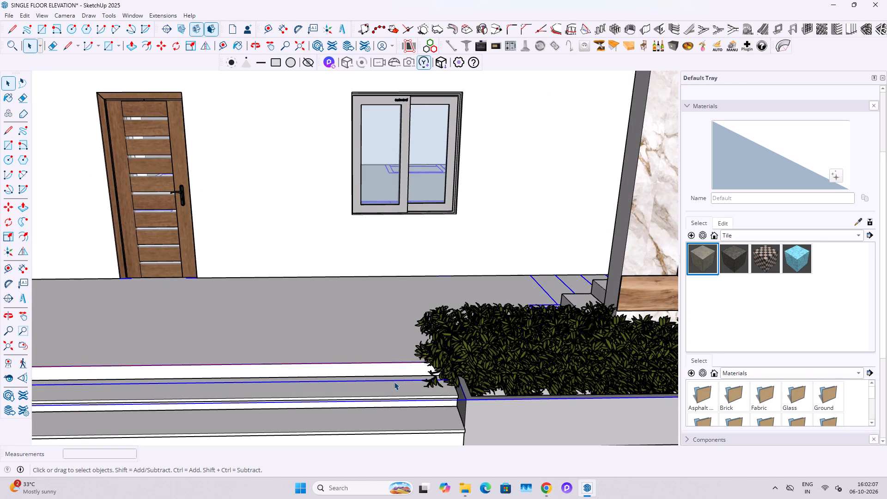
right_click(394, 382)
click(420, 180)
Switch to the browser's Pinterest reference and compare its façade finishes and steps with the model's front elevation.
scroll(460, 337, down, 4)
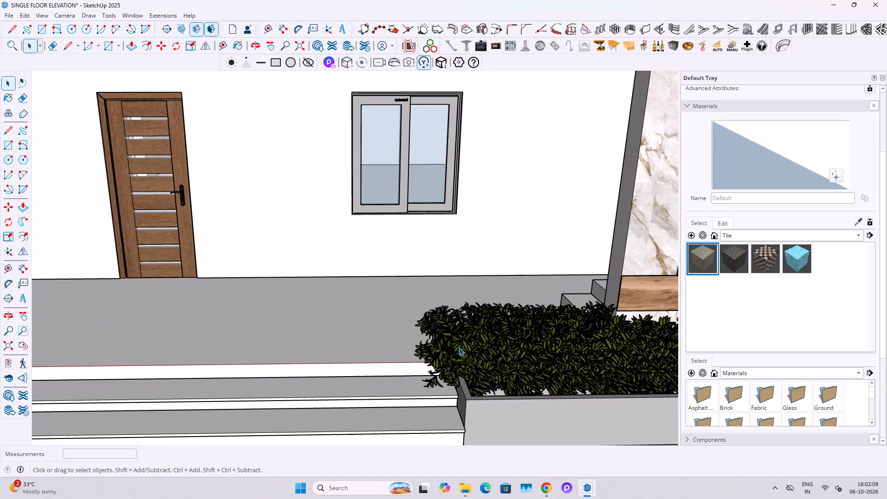
scroll(459, 347, down, 16)
middle_drag(426, 298, 430, 248)
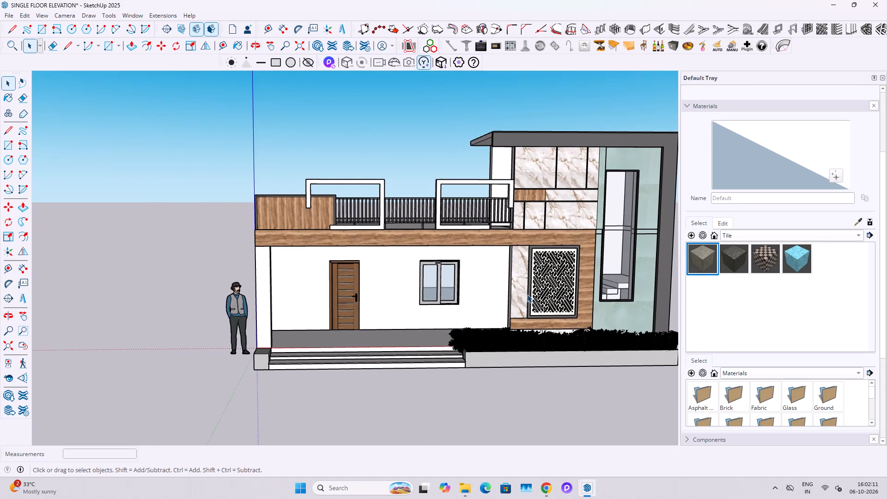
shift+middle_drag(519, 294, 452, 294)
scroll(431, 282, up, 2)
shift+middle_drag(472, 280, 466, 282)
click(545, 493)
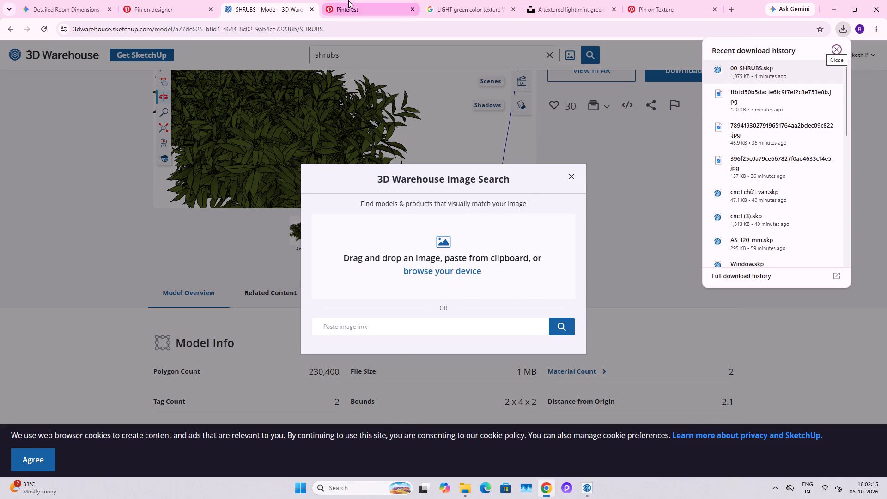
click(348, 0)
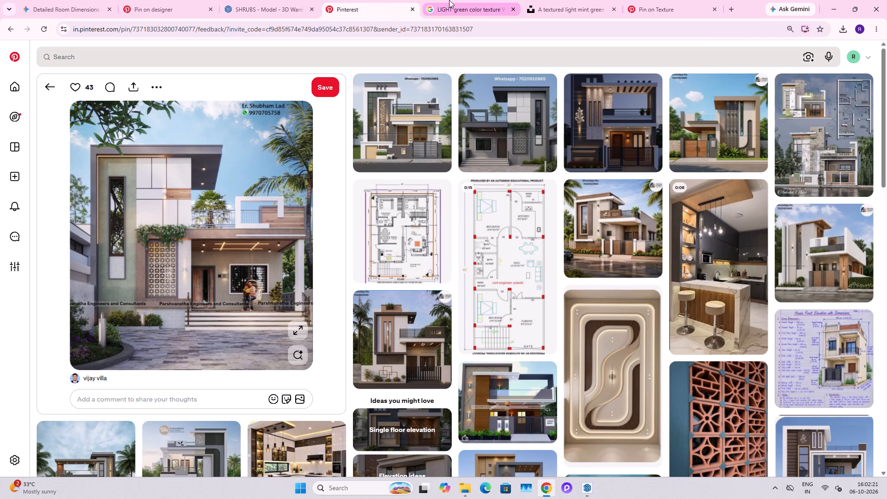
click(830, 1)
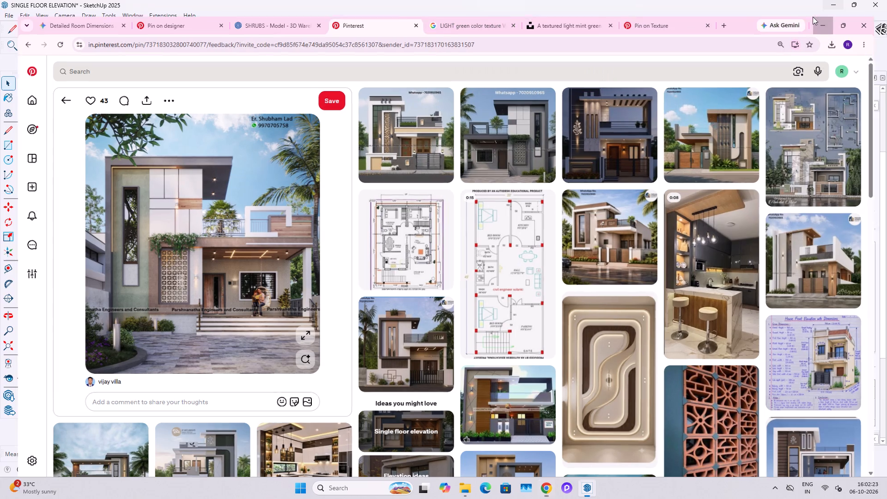
scroll(448, 291, up, 1)
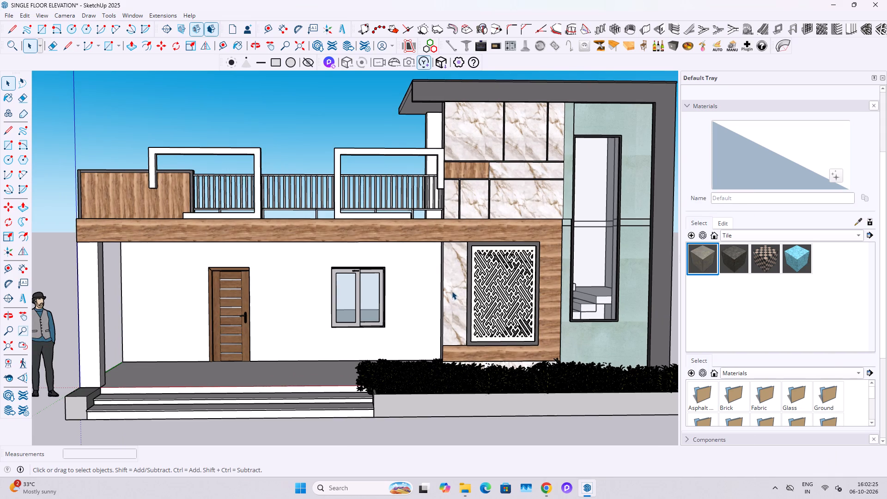
click(549, 491)
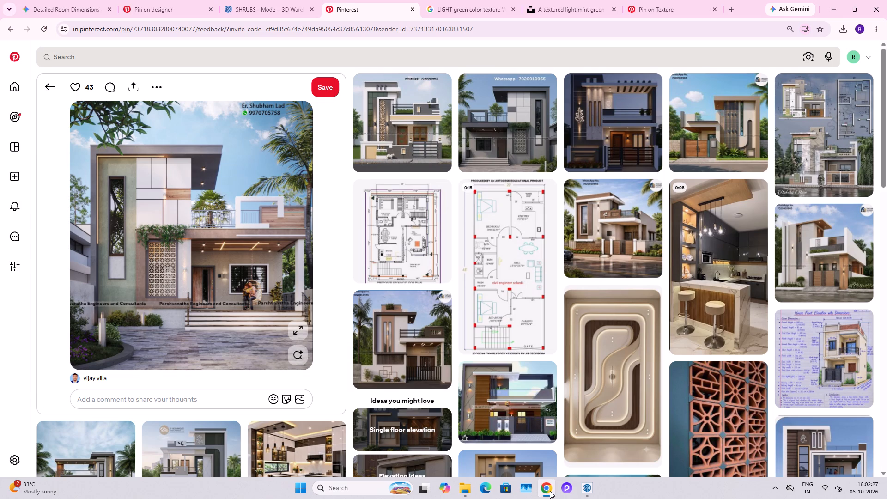
click(833, 4)
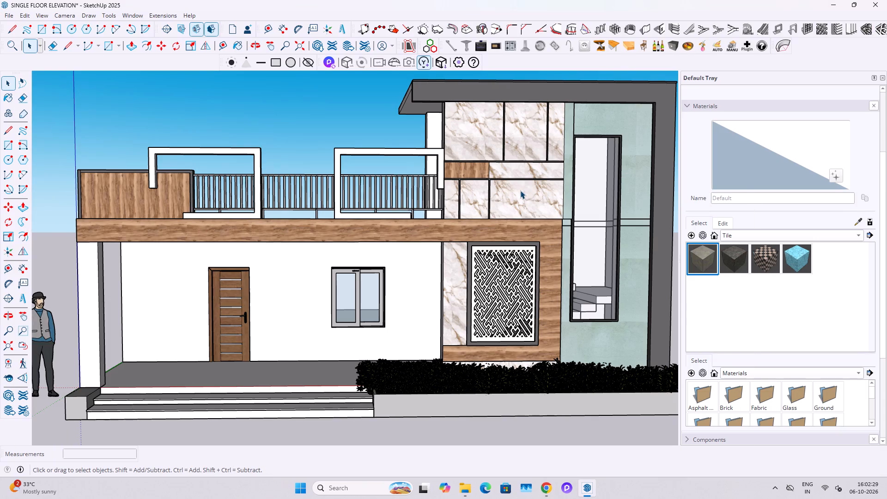
Open the tower's upper marble panel group for editing and select all of its connected geometry.
click(524, 190)
triple_click(529, 197)
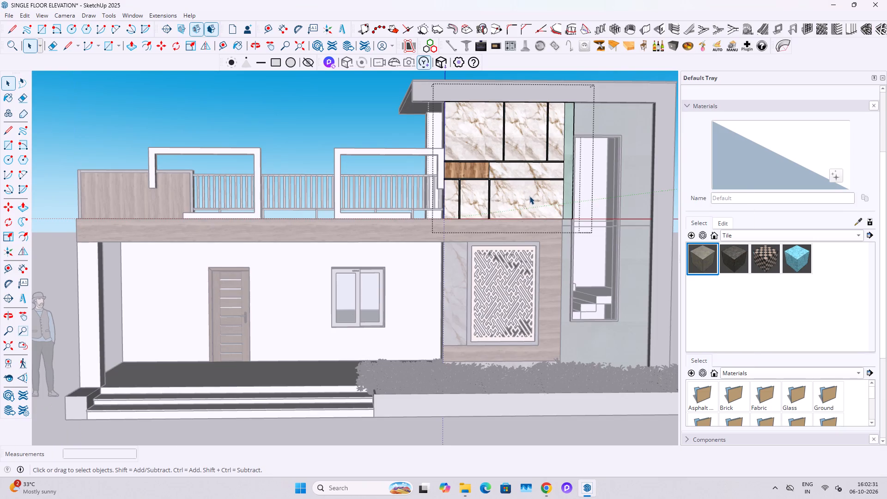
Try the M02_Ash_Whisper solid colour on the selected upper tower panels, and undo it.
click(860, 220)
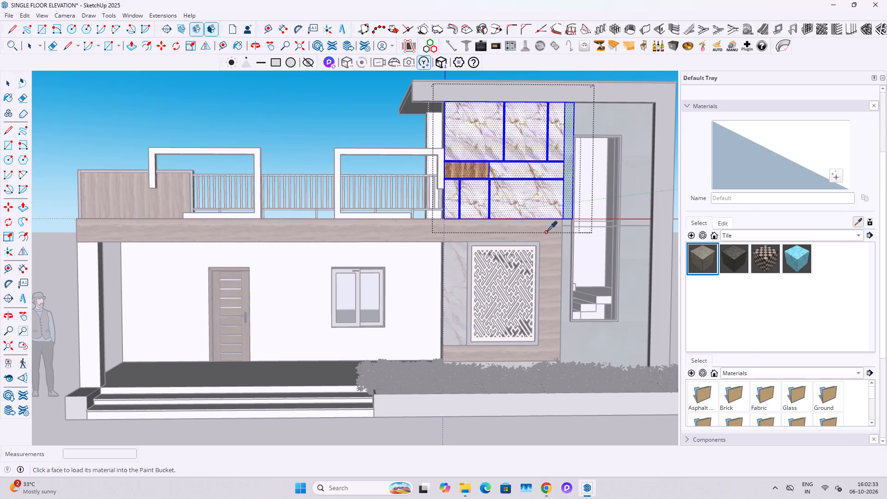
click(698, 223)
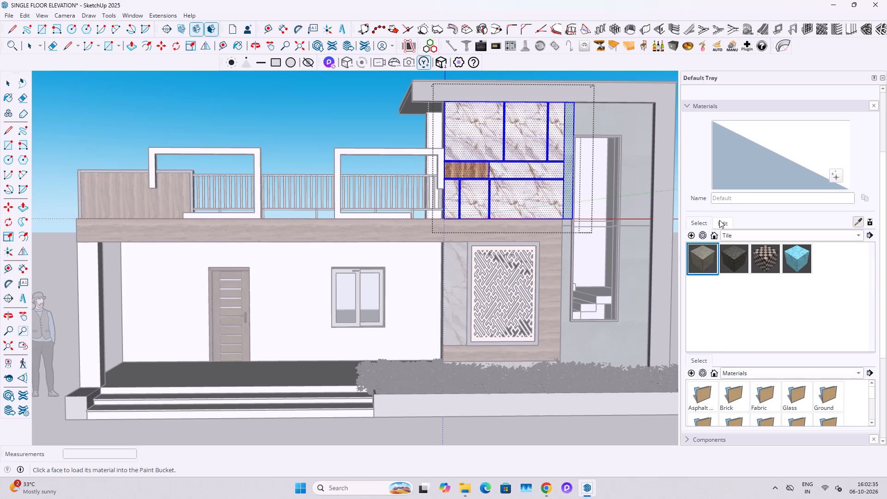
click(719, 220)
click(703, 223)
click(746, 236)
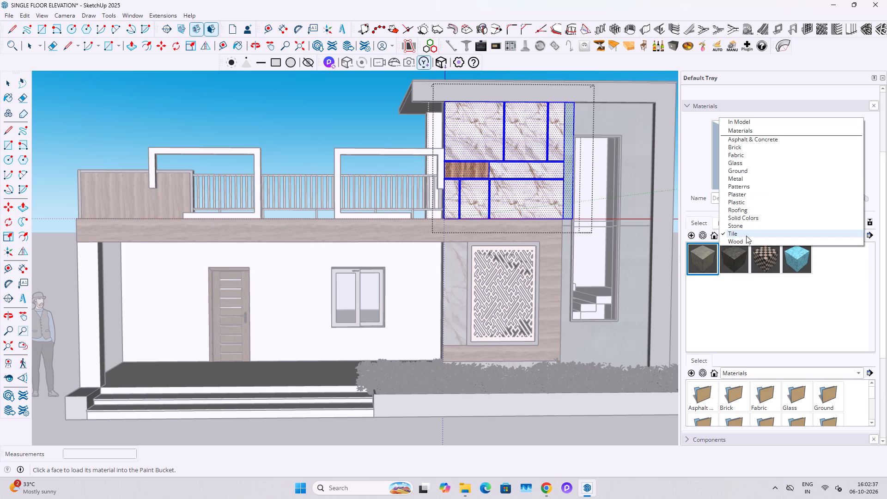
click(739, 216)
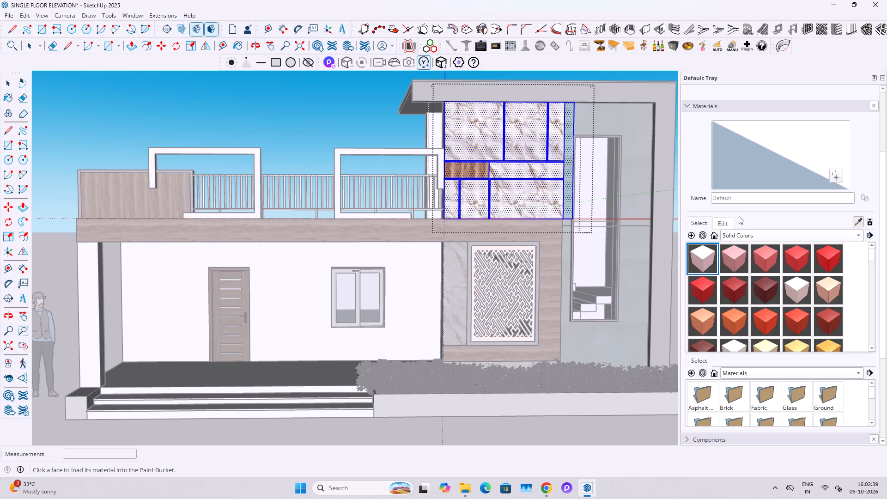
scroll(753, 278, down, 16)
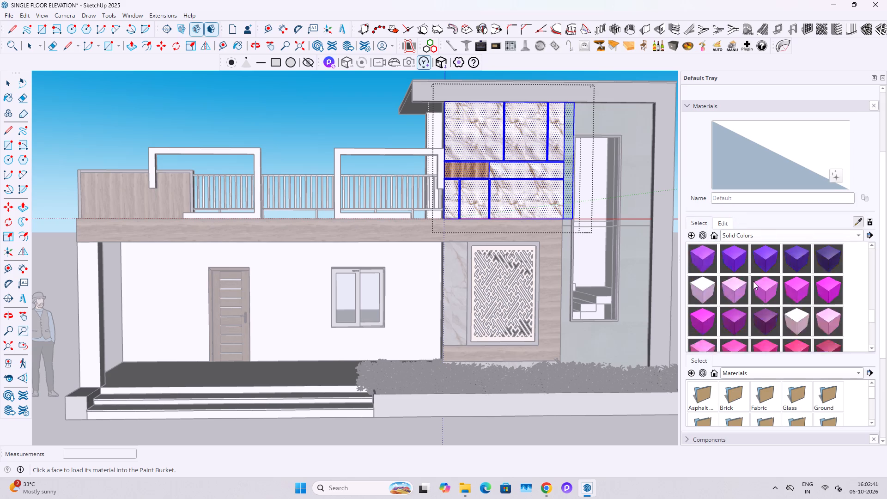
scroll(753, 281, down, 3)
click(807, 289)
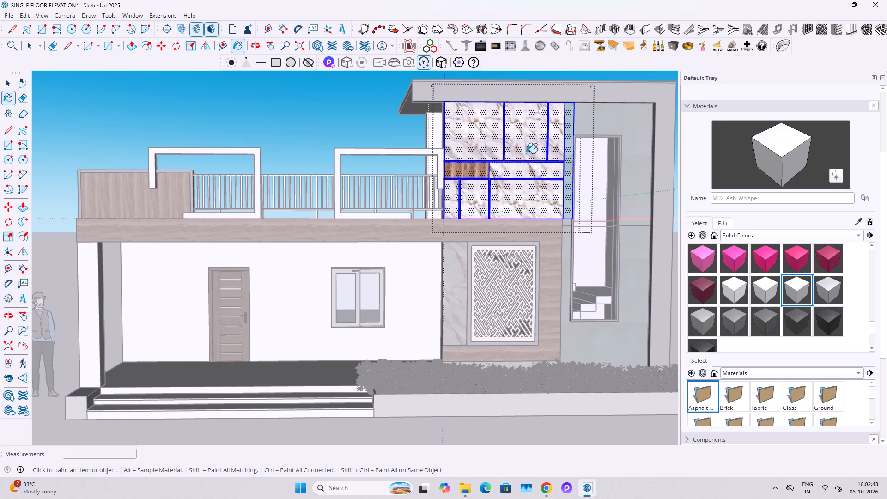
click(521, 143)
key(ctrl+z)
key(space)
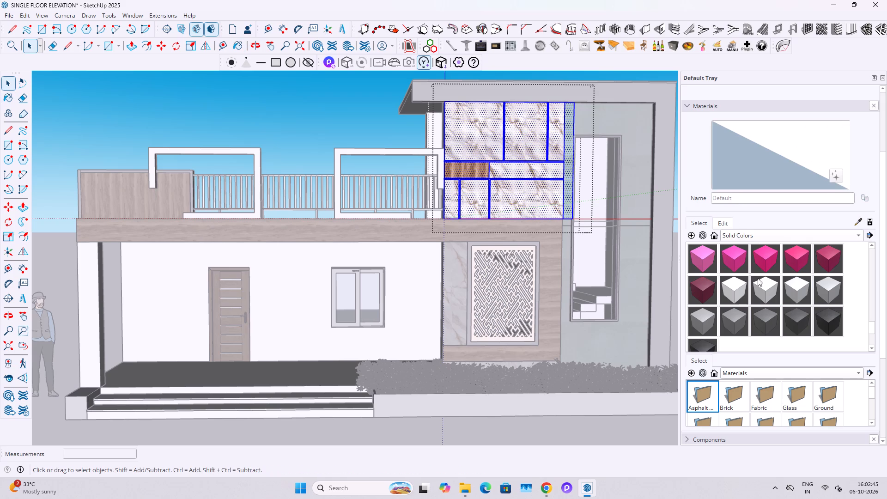
Paint the marble faces of the tower's upper panel group with M00_Soft_Cloud, keeping the small wood panel.
click(730, 288)
scroll(483, 170, up, 1)
key(space)
click(486, 139)
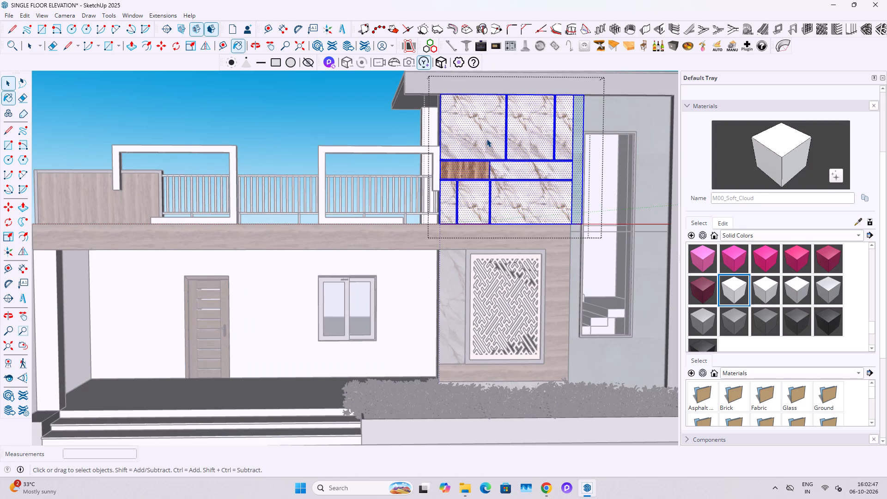
drag(725, 153, 735, 152)
click(775, 149)
click(497, 137)
click(545, 133)
click(561, 132)
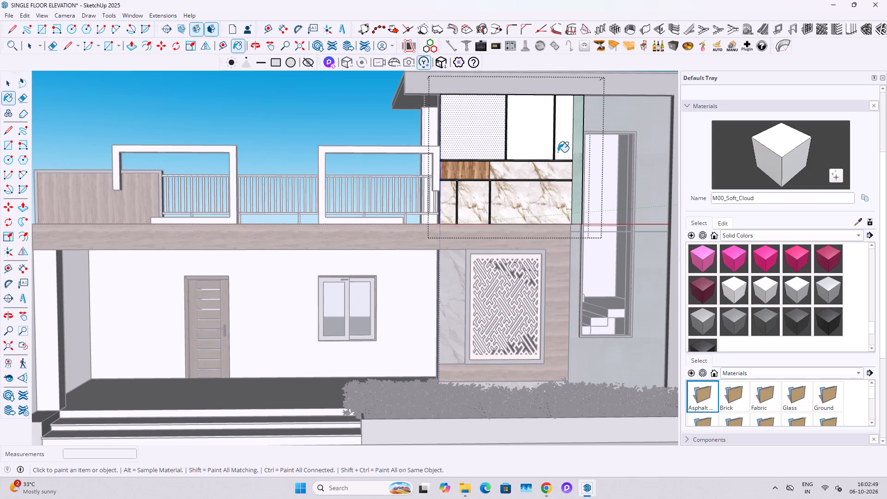
click(544, 189)
click(531, 164)
click(480, 194)
click(453, 199)
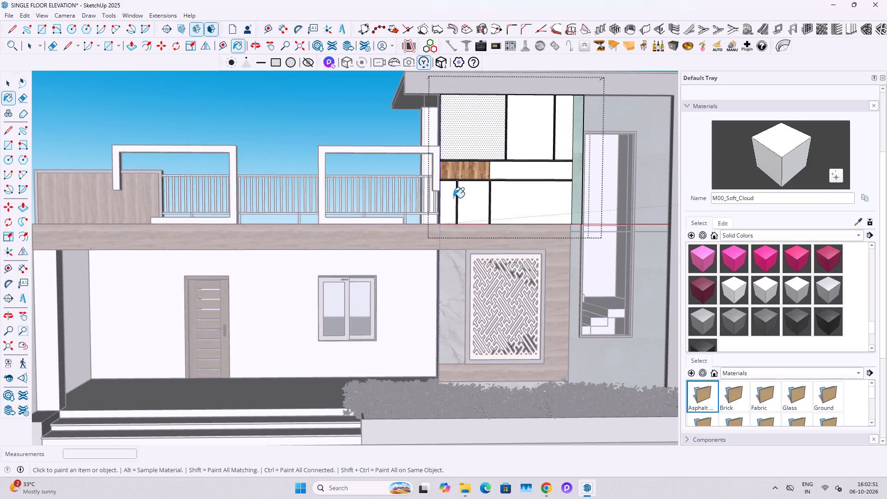
scroll(504, 165, up, 10)
key(Escape)
key(space)
key(Escape)
scroll(494, 178, down, 7)
key(Escape)
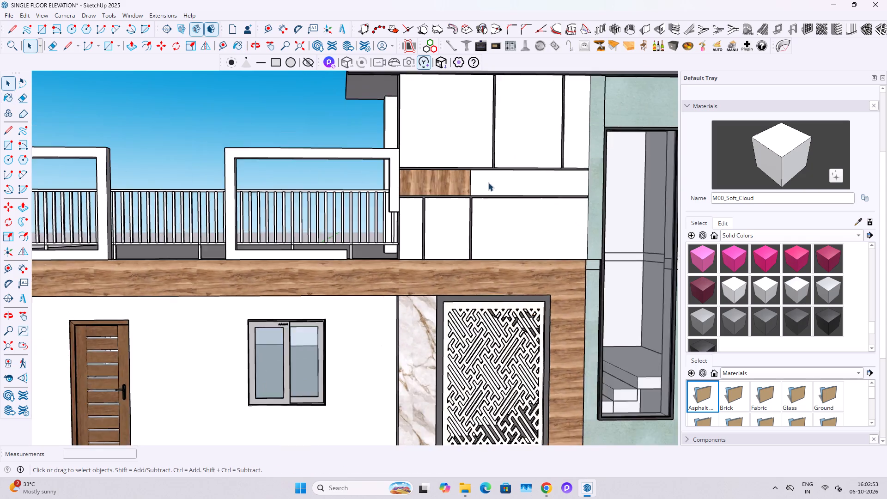
Paint the ground-floor marble strip beside the lattice screen with M00_Soft_Cloud.
scroll(488, 183, down, 6)
scroll(503, 342, up, 9)
double_click(416, 295)
click(409, 248)
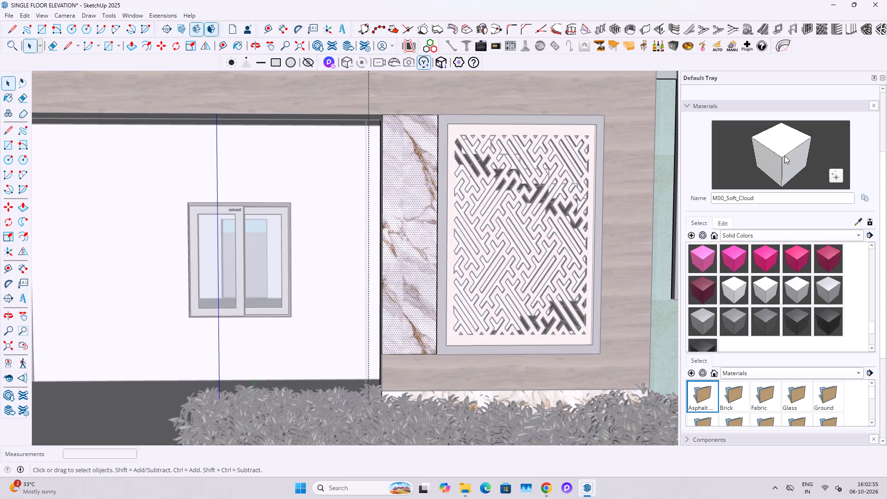
click(784, 153)
click(392, 195)
key(Escape)
key(space)
key(Escape)
Frame the whole front elevation and save the view as a new scene.
scroll(426, 200, down, 9)
shift+middle_drag(467, 197, 481, 269)
shift+scroll(473, 231, down, 2)
shift+middle_drag(452, 224, 461, 243)
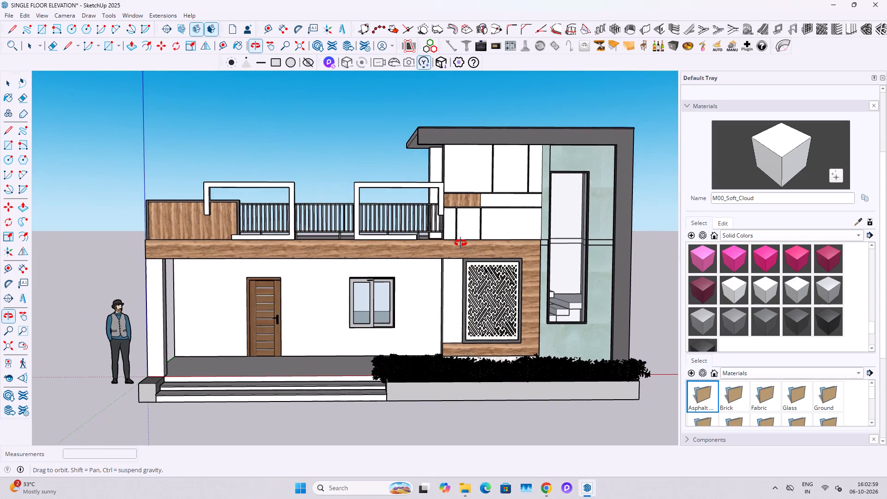
shift+middle_drag(461, 243, 460, 243)
scroll(433, 260, up, 1)
middle_drag(441, 259, 442, 252)
scroll(480, 258, up, 1)
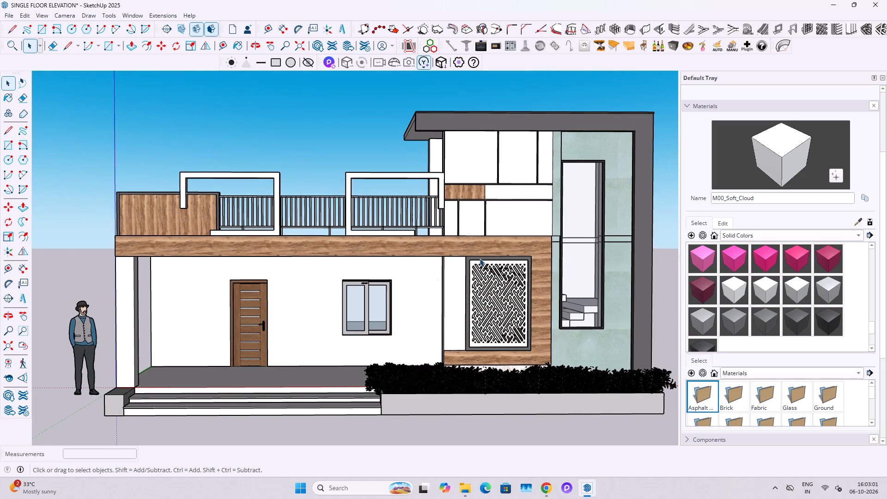
scroll(486, 258, down, 1)
shift+middle_drag(486, 258, 492, 272)
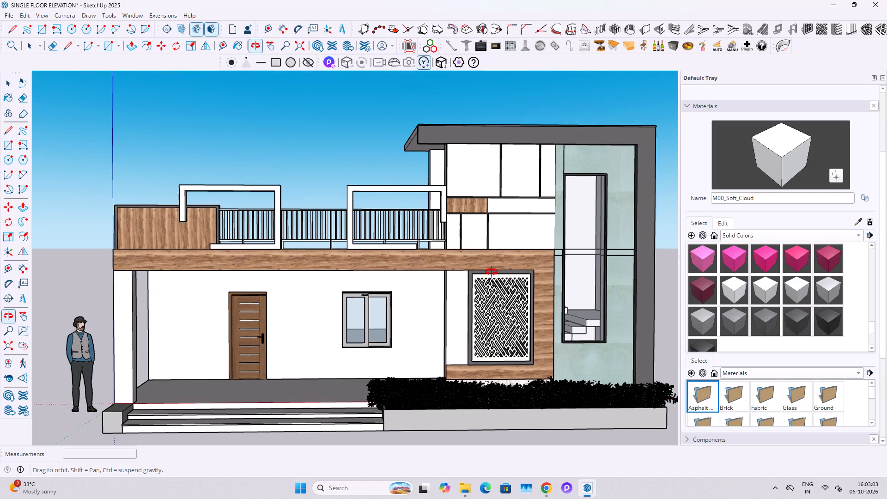
shift+middle_drag(492, 272, 491, 271)
scroll(775, 367, down, 9)
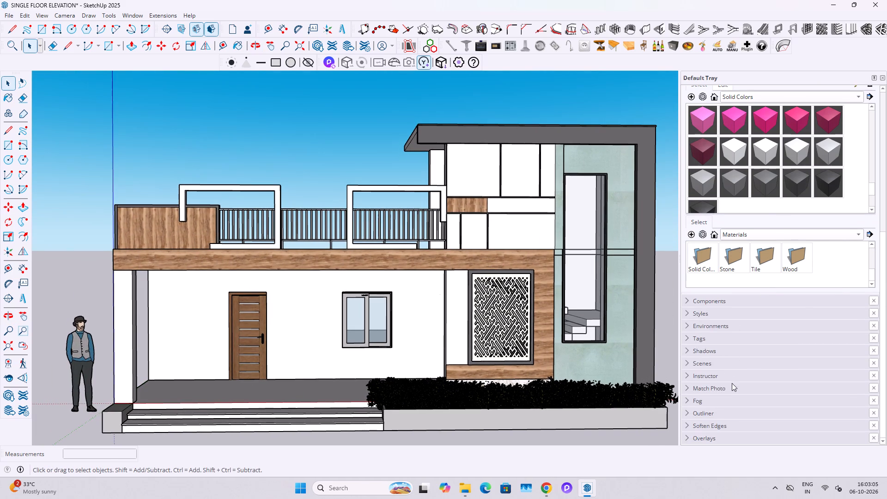
scroll(732, 383, down, 2)
click(704, 365)
click(699, 377)
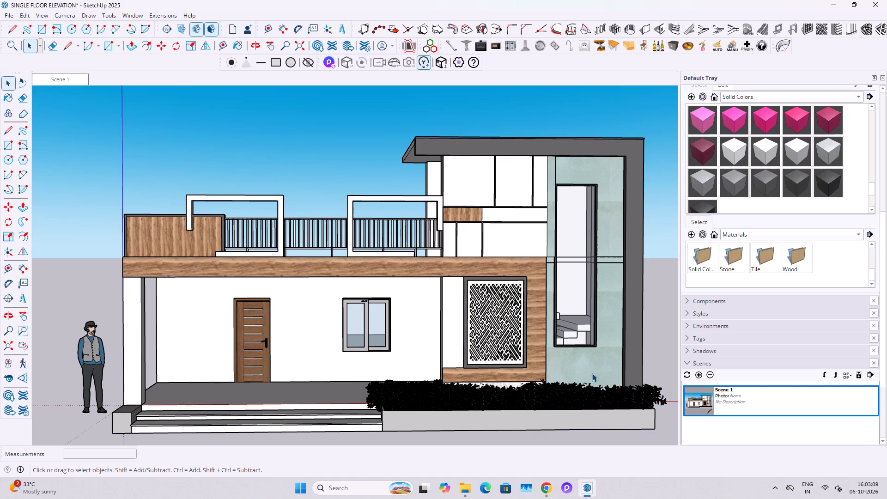
At the top of the staircase, place a guide through the wall corner parallel to the stair edge and another 9" towards the stairs.
middle_drag(454, 191, 705, 327)
scroll(377, 197, up, 4)
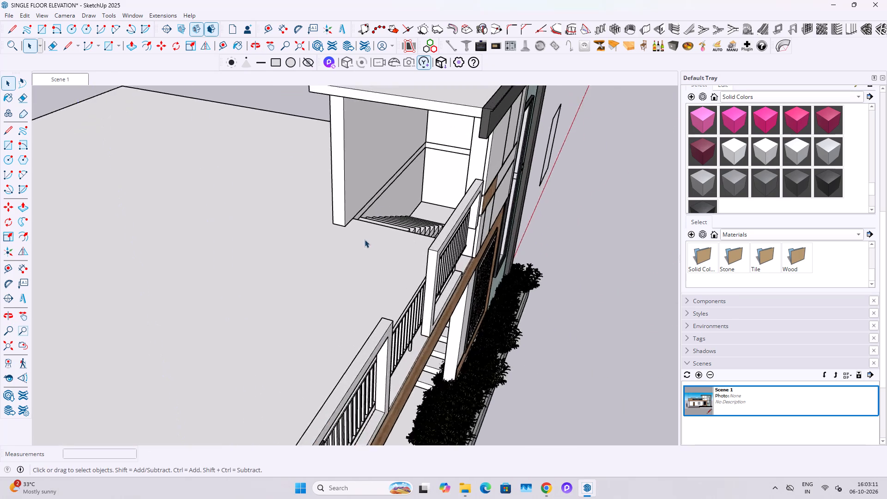
scroll(365, 239, up, 5)
middle_drag(386, 238, 489, 263)
scroll(411, 205, up, 6)
middle_drag(434, 229, 318, 264)
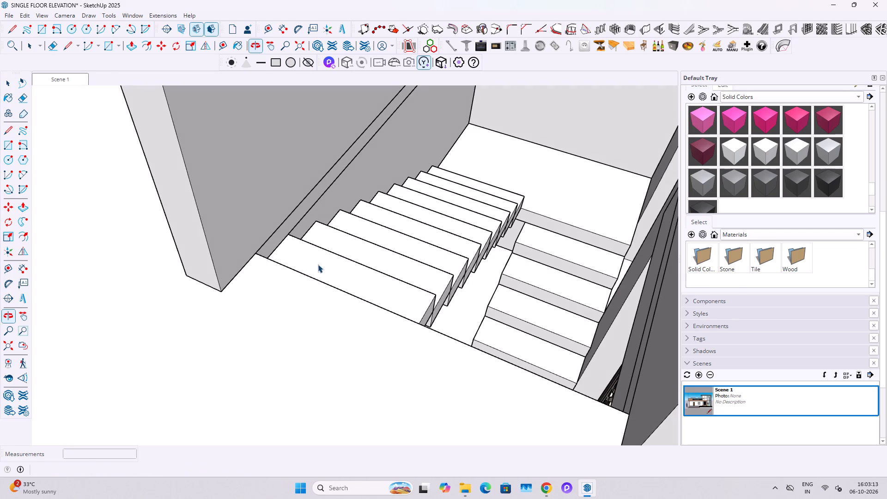
scroll(286, 276, up, 2)
key(t)
click(286, 262)
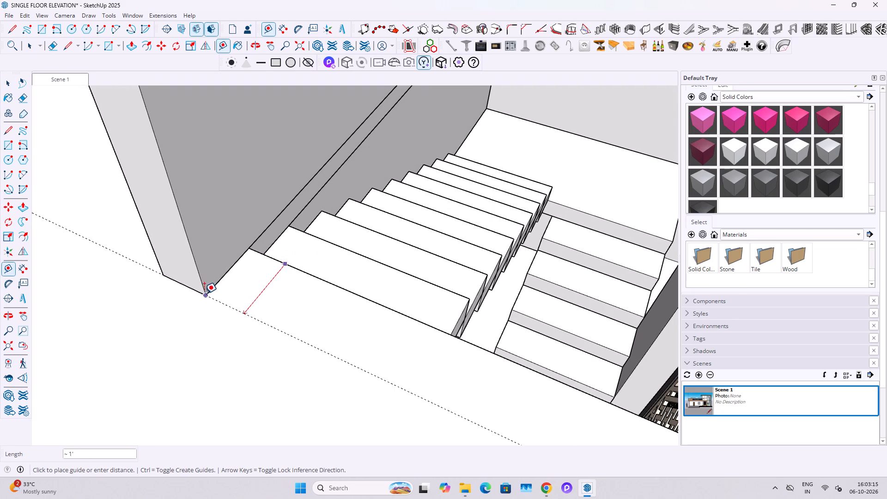
click(209, 294)
click(214, 300)
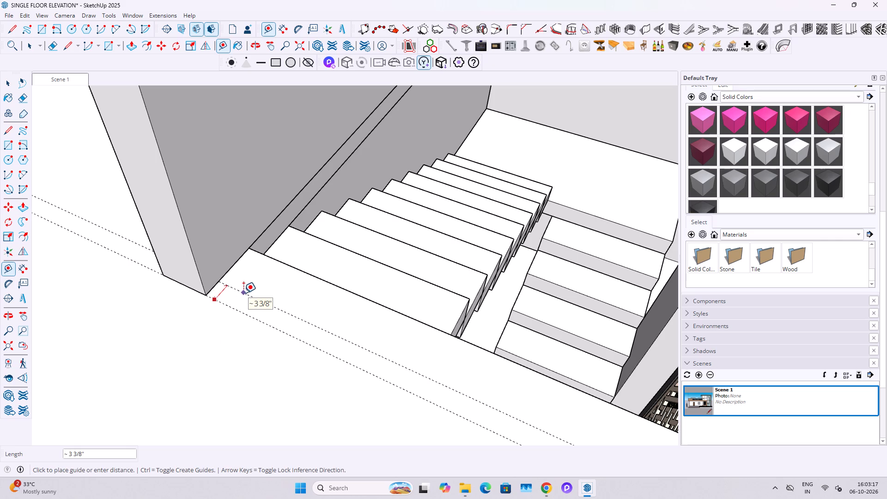
key(9)
key(shift+quotedbl)
key(Return)
key(space)
key(t)
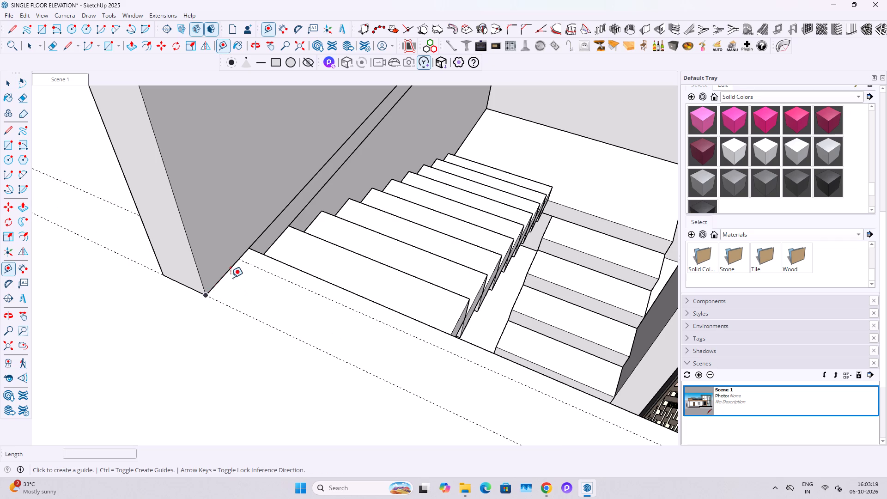
key(space)
Draw a rectangle across the stair head between the two guides and extrude it up to the roof slab's underside.
text(r)
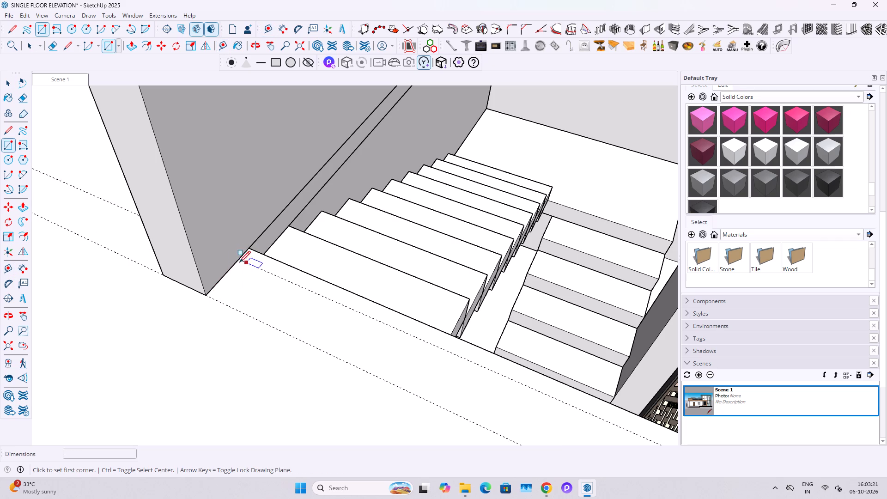
drag(209, 294, 214, 298)
middle_drag(272, 339, 300, 369)
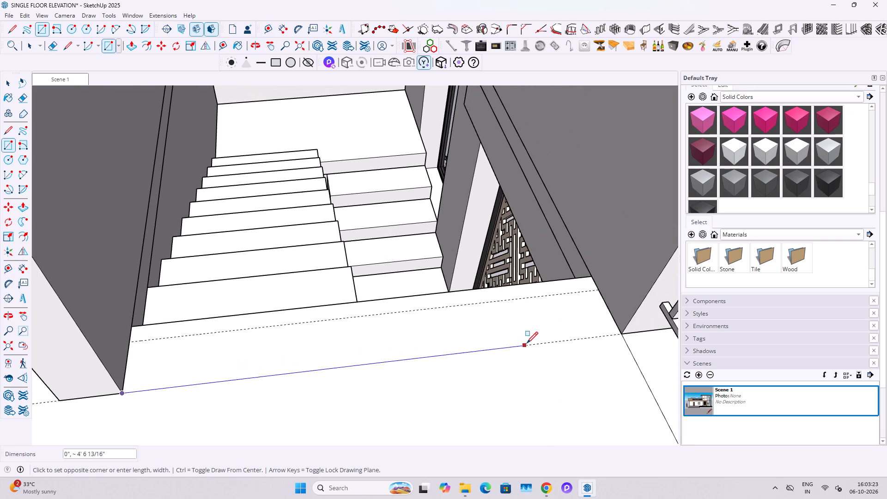
click(596, 293)
key(space)
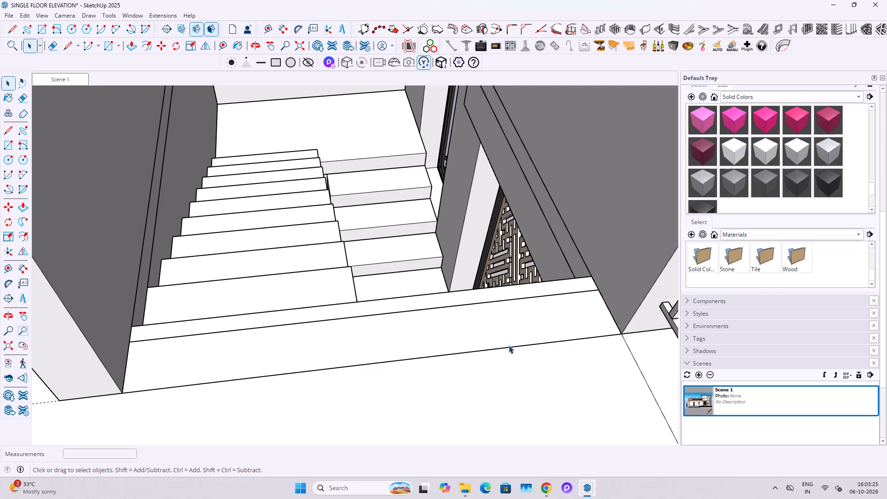
key(p)
click(501, 341)
scroll(412, 304, down, 20)
shift+middle_drag(383, 220, 383, 281)
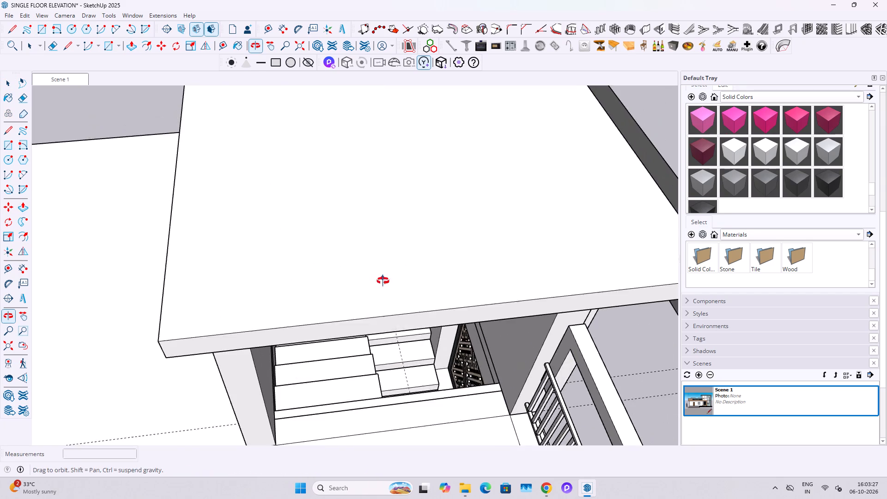
shift+middle_drag(383, 281, 382, 202)
click(602, 189)
Select all the geometry of the new stair-head wall and make it a group.
key(space)
triple_click(397, 256)
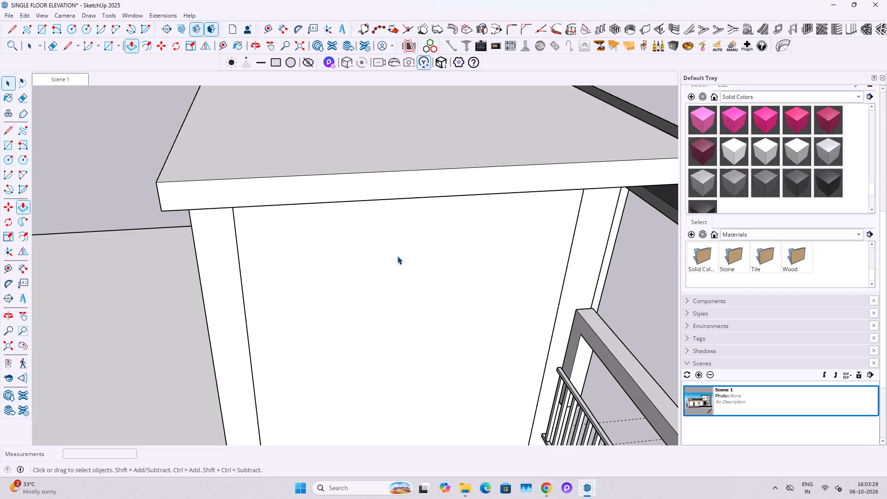
double_click(394, 258)
right_click(394, 258)
click(434, 348)
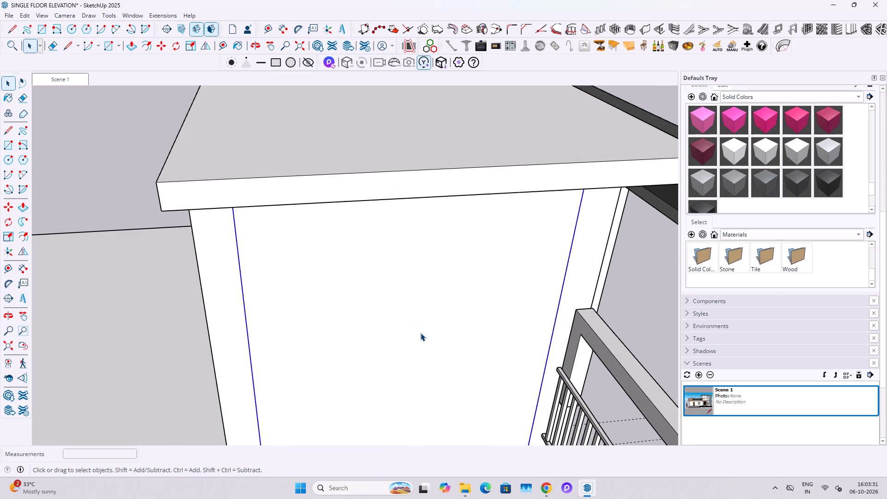
Place a horizontal guide 7' above the base of the new stair-head wall.
scroll(416, 328, down, 5)
shift+middle_drag(419, 372, 360, 293)
middle_drag(383, 258, 402, 284)
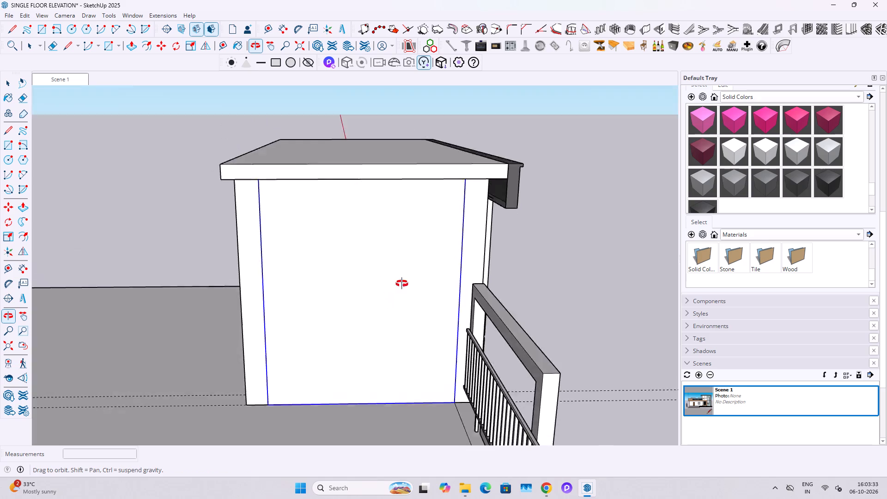
middle_drag(402, 284, 421, 256)
key(t)
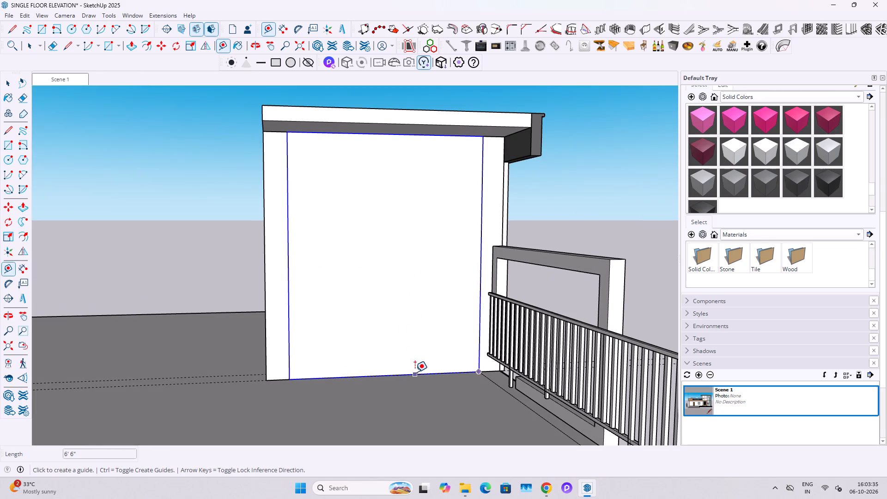
click(415, 372)
key(8)
key(BackSpace)
text(7')
key(Return)
Place a vertical guide at the wall's centre and one guide 1'6" to each side of it.
click(291, 271)
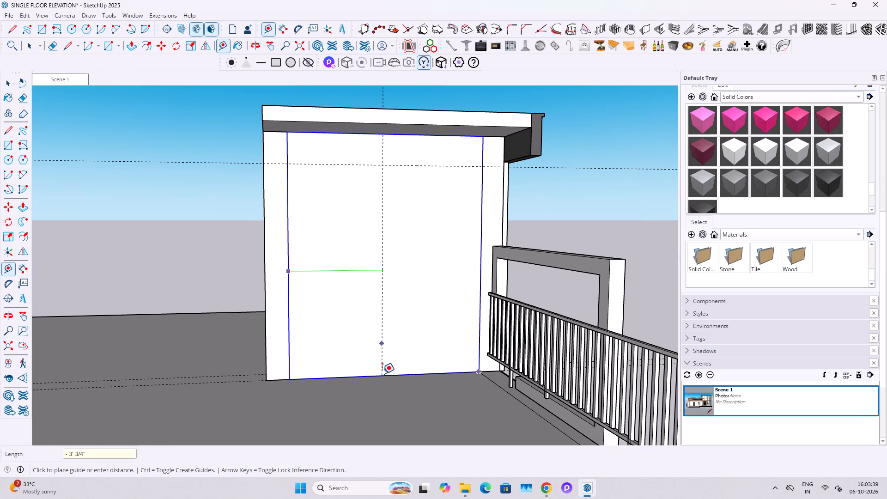
click(386, 373)
click(384, 322)
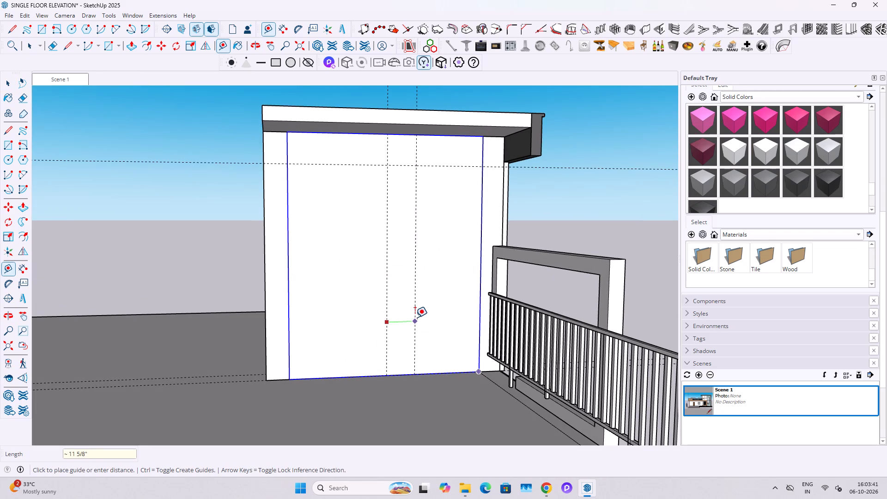
text(1'6")
key(Return)
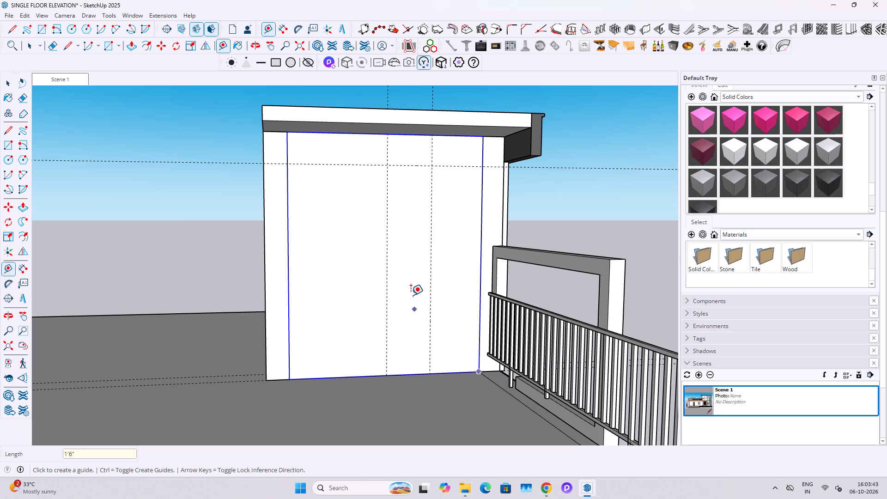
click(386, 281)
text(1'6")
key(Return)
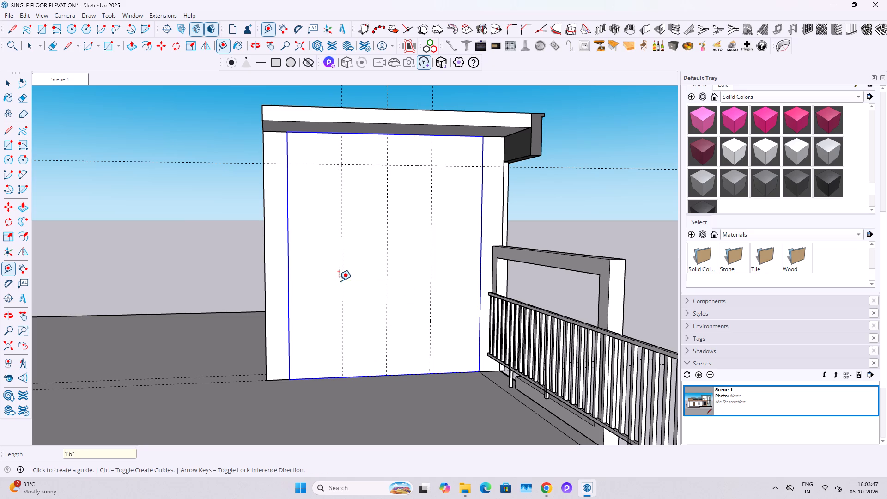
Open the stair-head wall group and draw a 3' by 7' door rectangle between the guides on its face.
key(space)
double_click(368, 284)
click(363, 249)
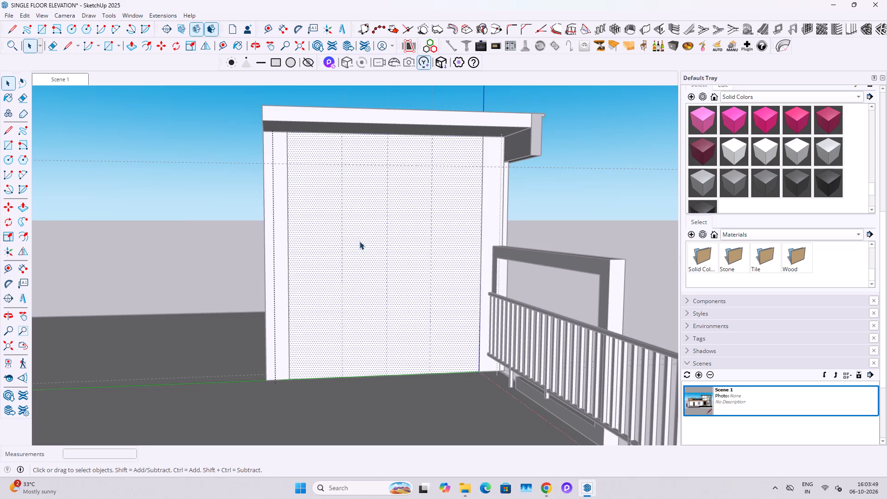
key(r)
click(346, 166)
key(space)
text(r)
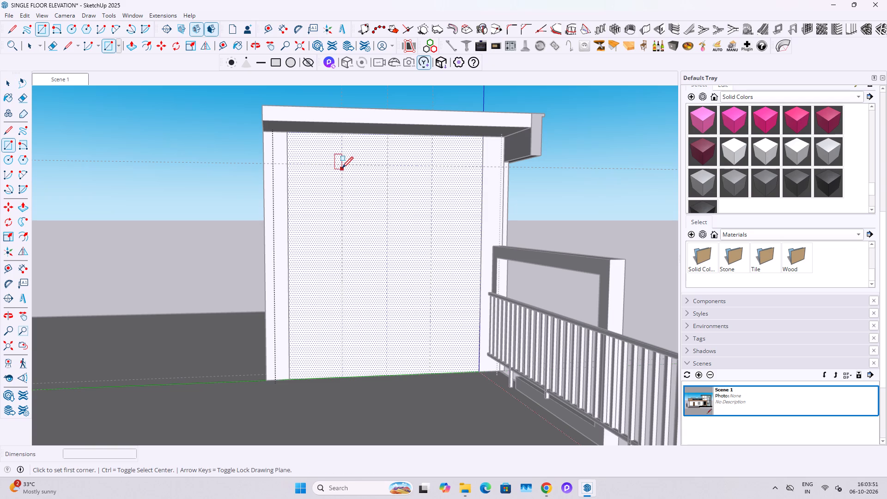
click(342, 165)
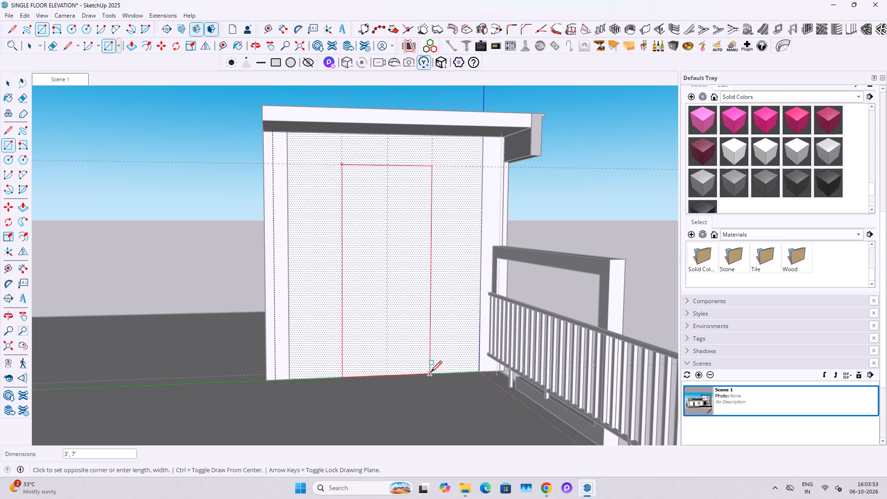
click(431, 373)
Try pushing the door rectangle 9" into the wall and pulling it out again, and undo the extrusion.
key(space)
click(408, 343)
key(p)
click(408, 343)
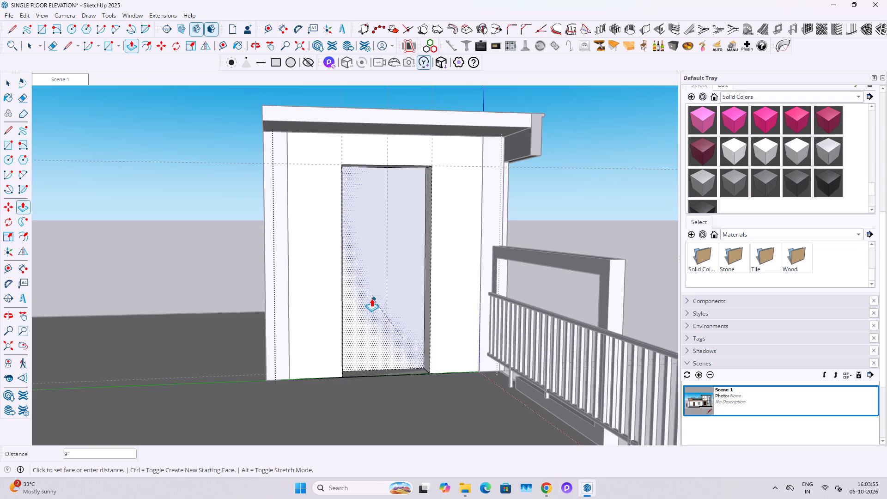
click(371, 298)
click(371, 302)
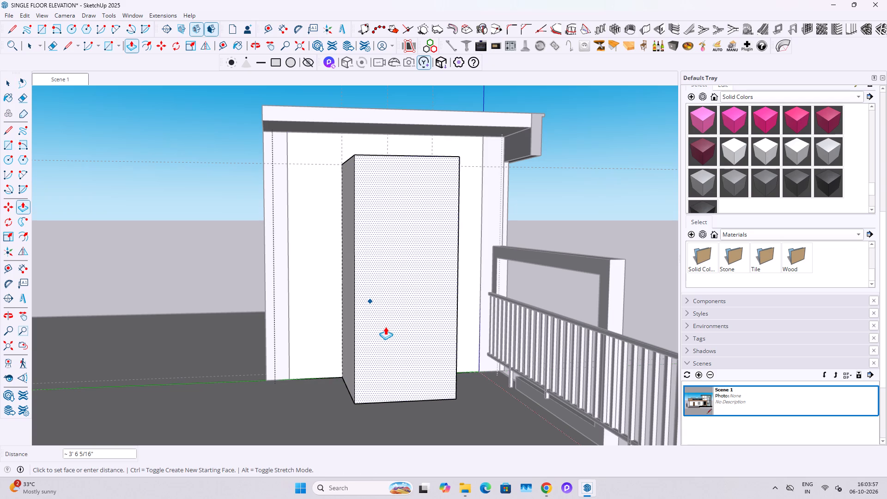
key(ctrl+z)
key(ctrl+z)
Push the door rectangle 9" through the wall thickness and delete the leftover face in the opening.
click(395, 336)
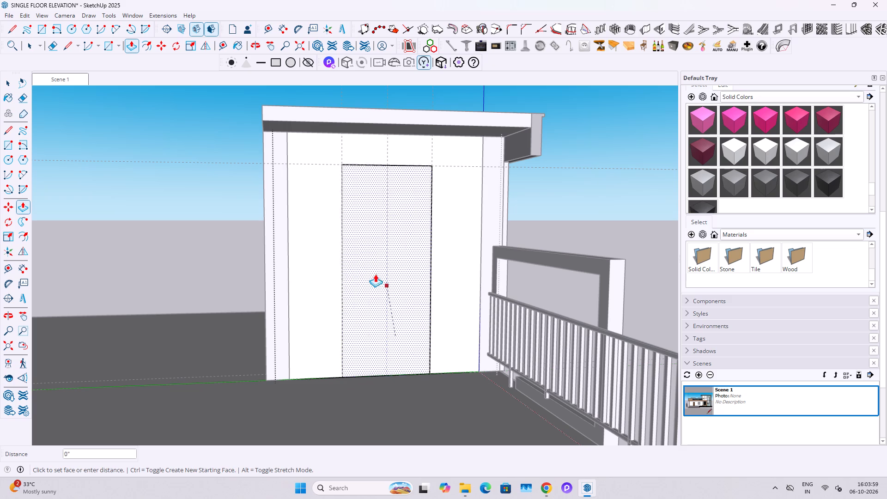
click(358, 237)
middle_drag(372, 266, 414, 315)
click(441, 347)
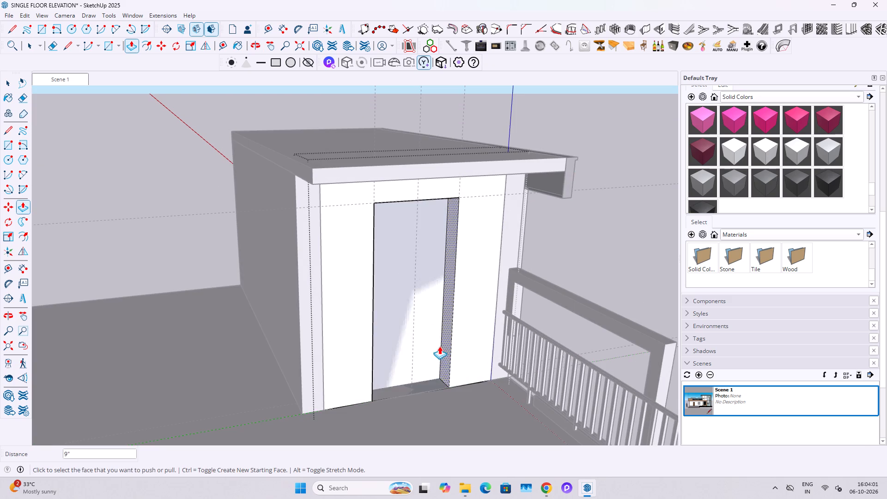
key(space)
click(425, 320)
key(Delete)
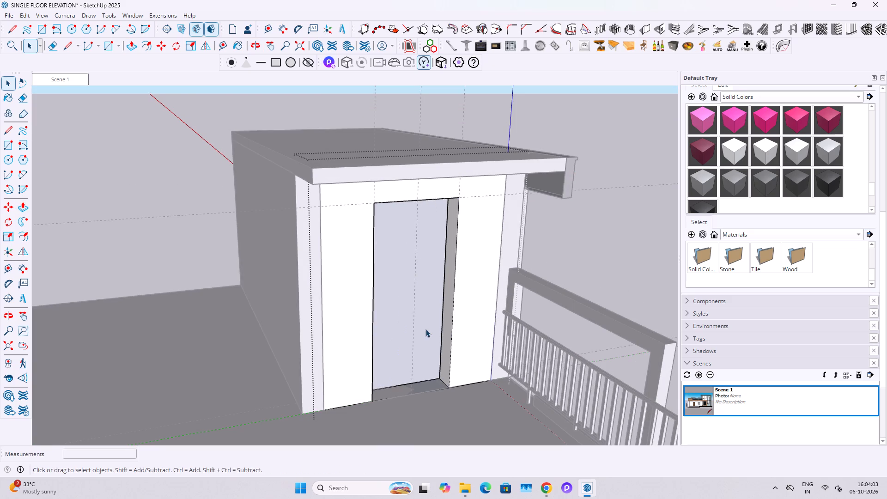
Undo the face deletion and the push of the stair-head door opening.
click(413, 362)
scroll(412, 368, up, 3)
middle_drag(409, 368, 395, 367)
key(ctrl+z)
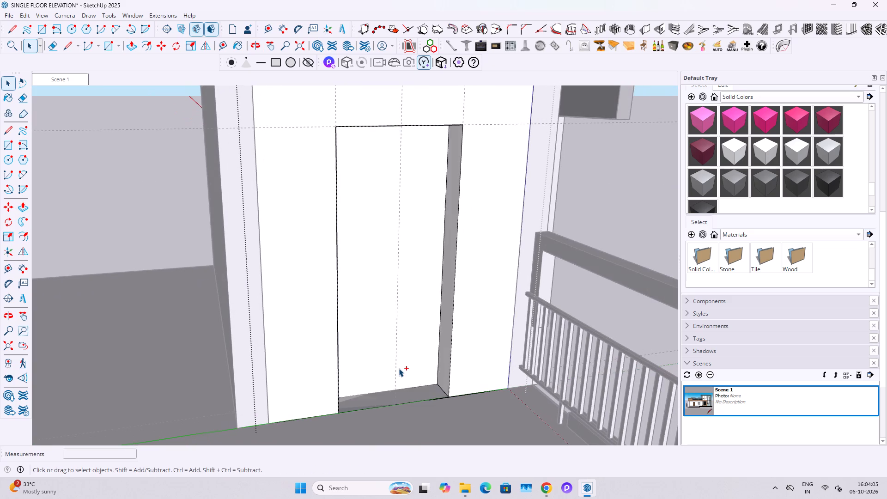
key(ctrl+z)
Examine the stair-head wall and the stairs behind it from the front façade and from inside the stairwell.
middle_drag(419, 344, 204, 366)
middle_drag(358, 311, 238, 317)
key(Escape)
key(Escape)
middle_drag(442, 278, 192, 245)
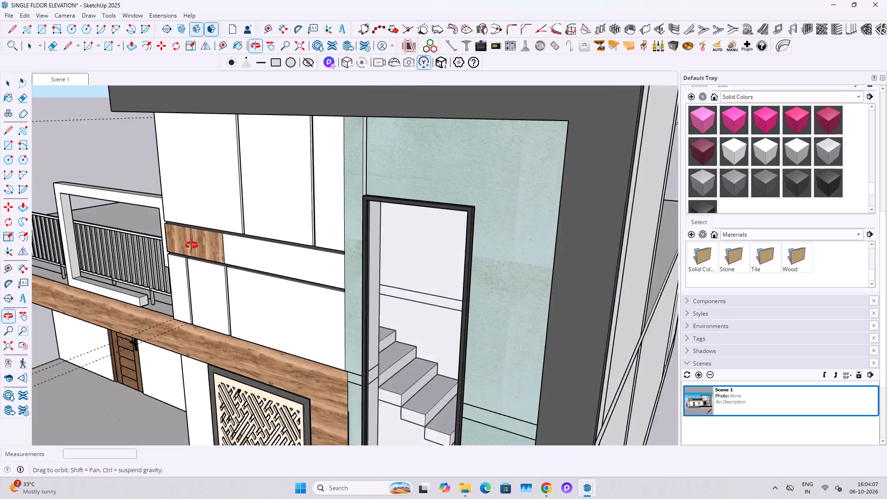
middle_drag(192, 245, 191, 244)
scroll(348, 267, up, 15)
middle_drag(395, 236, 204, 227)
shift+middle_drag(496, 271, 304, 271)
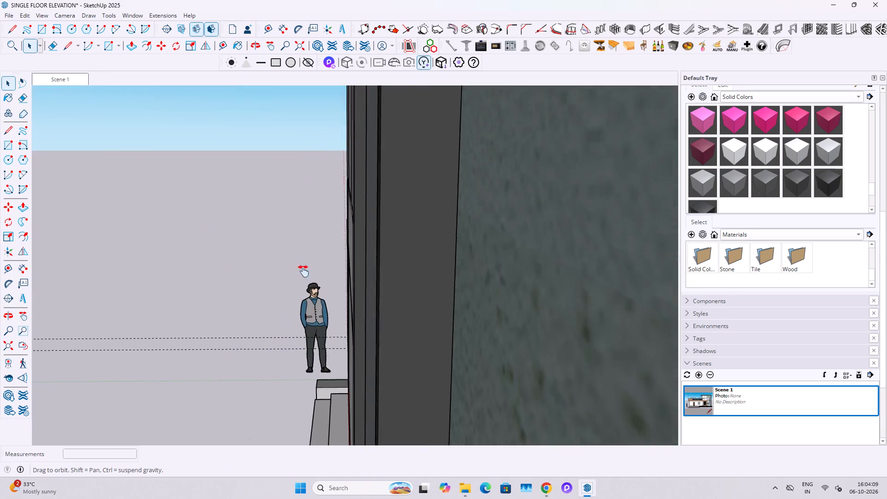
shift+middle_drag(304, 271, 0, 271)
shift+middle_drag(438, 287, 8, 307)
shift+middle_drag(445, 307, 378, 336)
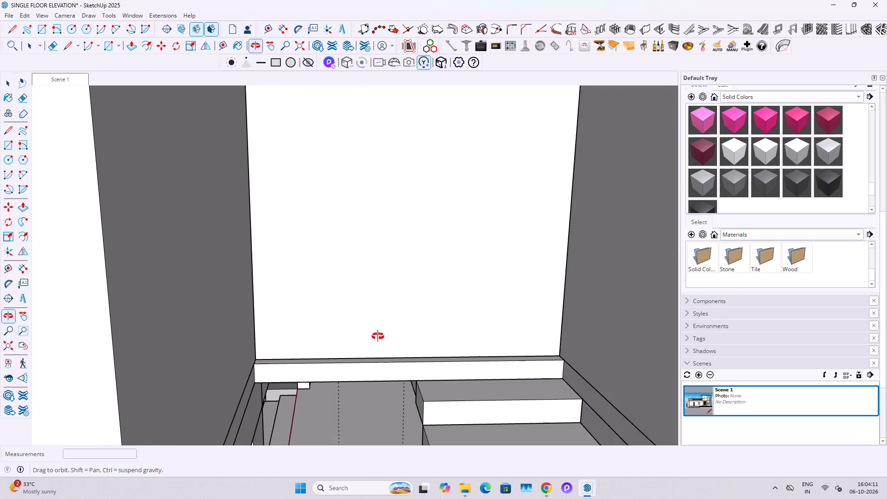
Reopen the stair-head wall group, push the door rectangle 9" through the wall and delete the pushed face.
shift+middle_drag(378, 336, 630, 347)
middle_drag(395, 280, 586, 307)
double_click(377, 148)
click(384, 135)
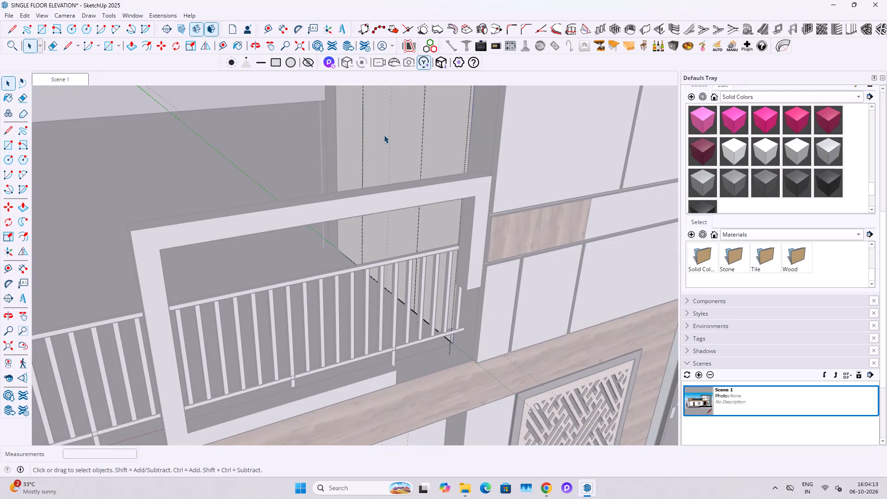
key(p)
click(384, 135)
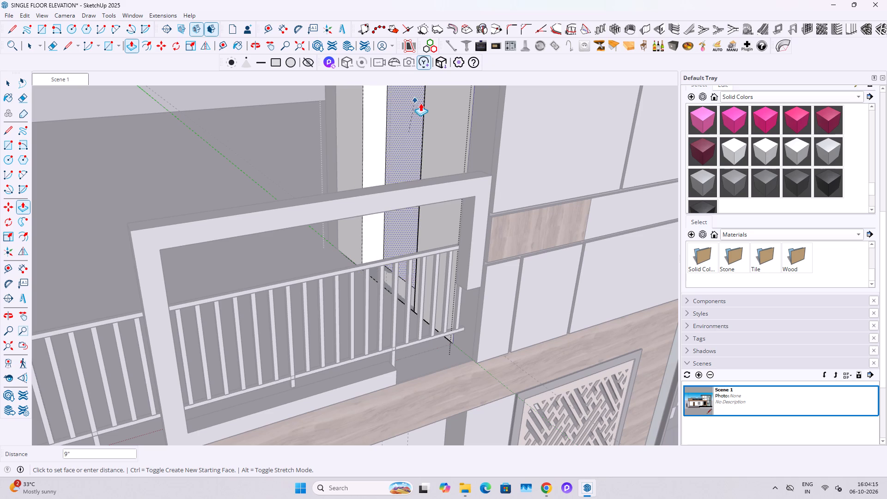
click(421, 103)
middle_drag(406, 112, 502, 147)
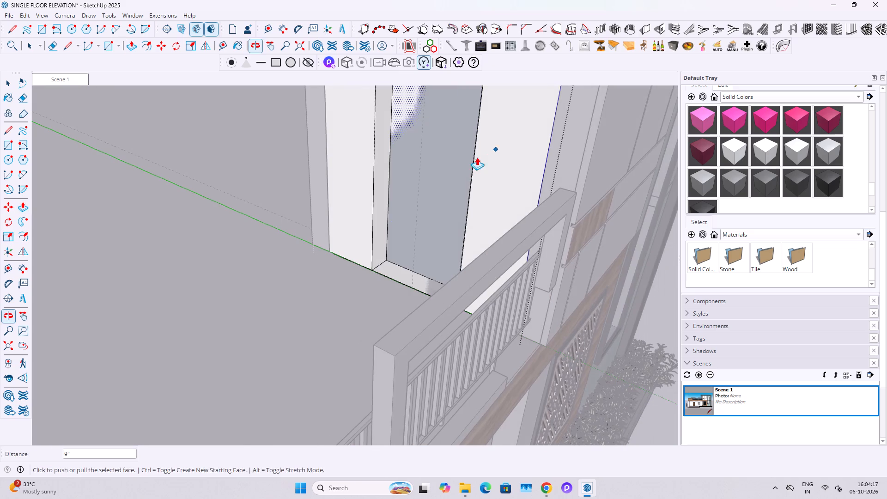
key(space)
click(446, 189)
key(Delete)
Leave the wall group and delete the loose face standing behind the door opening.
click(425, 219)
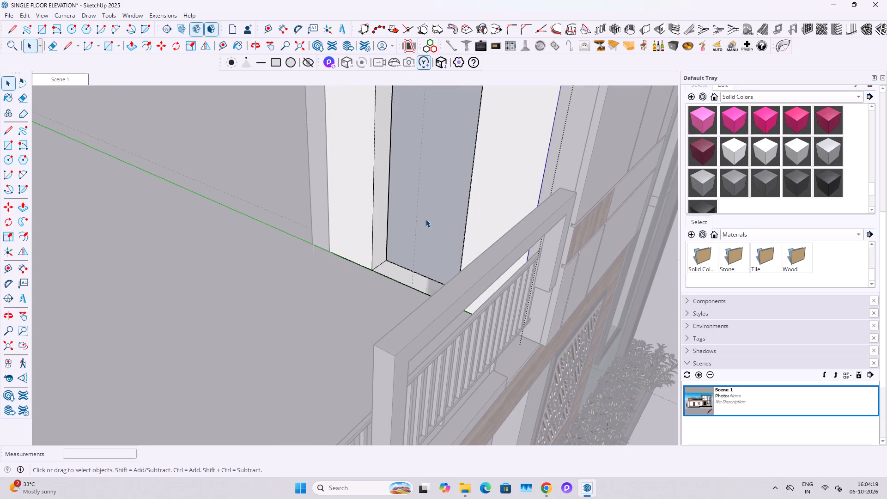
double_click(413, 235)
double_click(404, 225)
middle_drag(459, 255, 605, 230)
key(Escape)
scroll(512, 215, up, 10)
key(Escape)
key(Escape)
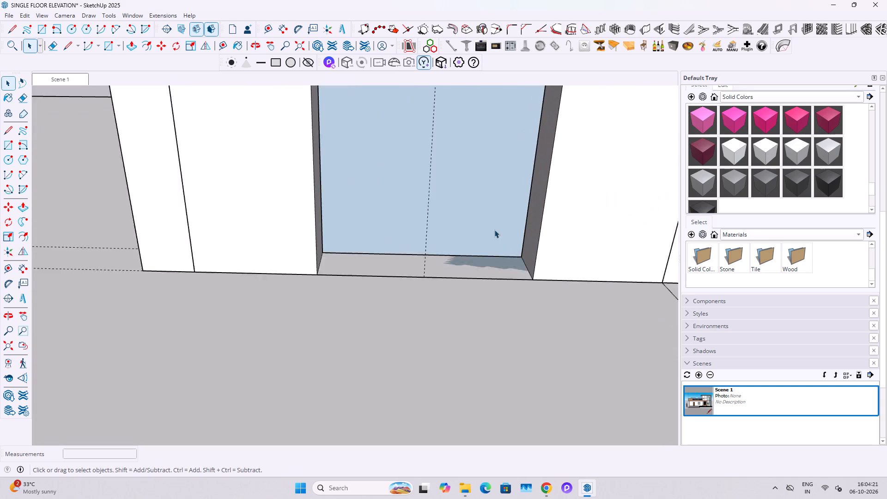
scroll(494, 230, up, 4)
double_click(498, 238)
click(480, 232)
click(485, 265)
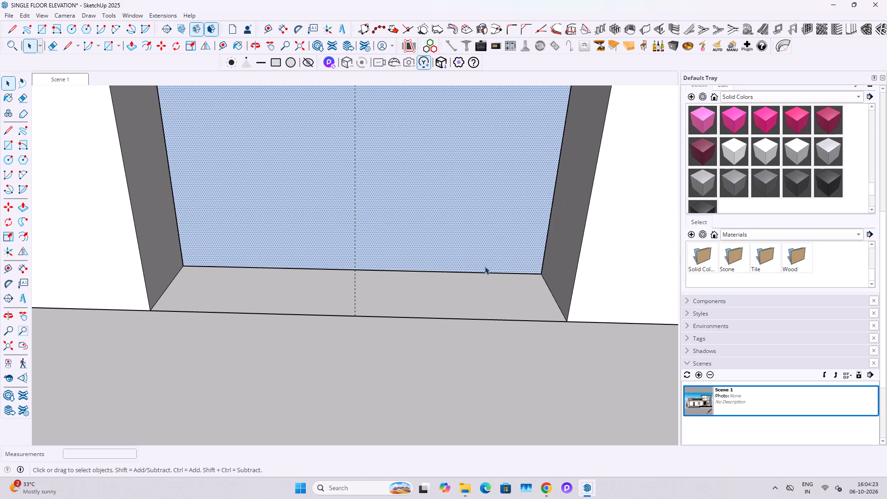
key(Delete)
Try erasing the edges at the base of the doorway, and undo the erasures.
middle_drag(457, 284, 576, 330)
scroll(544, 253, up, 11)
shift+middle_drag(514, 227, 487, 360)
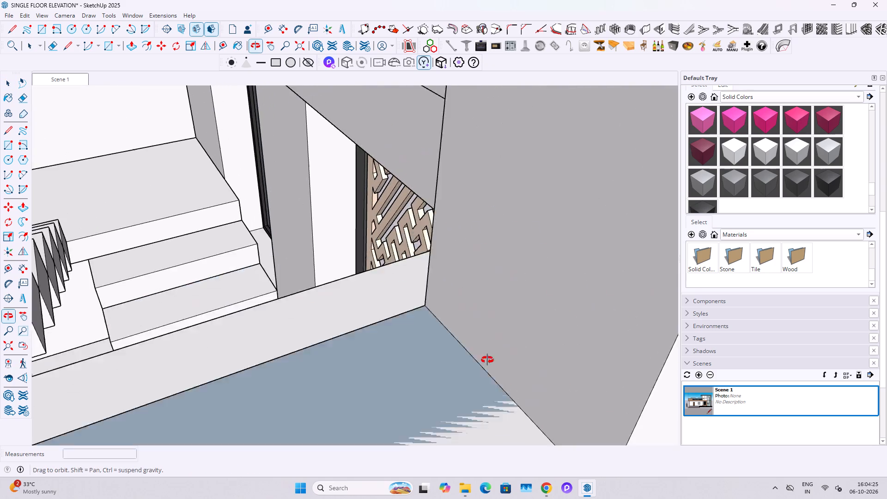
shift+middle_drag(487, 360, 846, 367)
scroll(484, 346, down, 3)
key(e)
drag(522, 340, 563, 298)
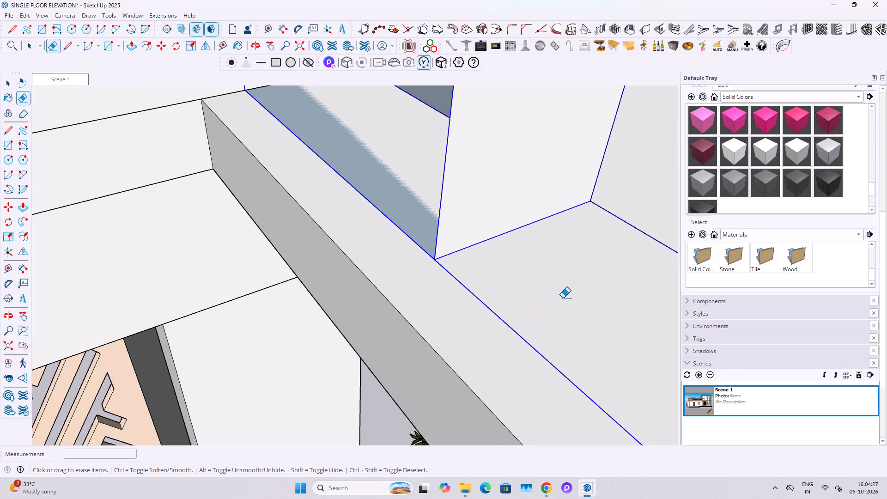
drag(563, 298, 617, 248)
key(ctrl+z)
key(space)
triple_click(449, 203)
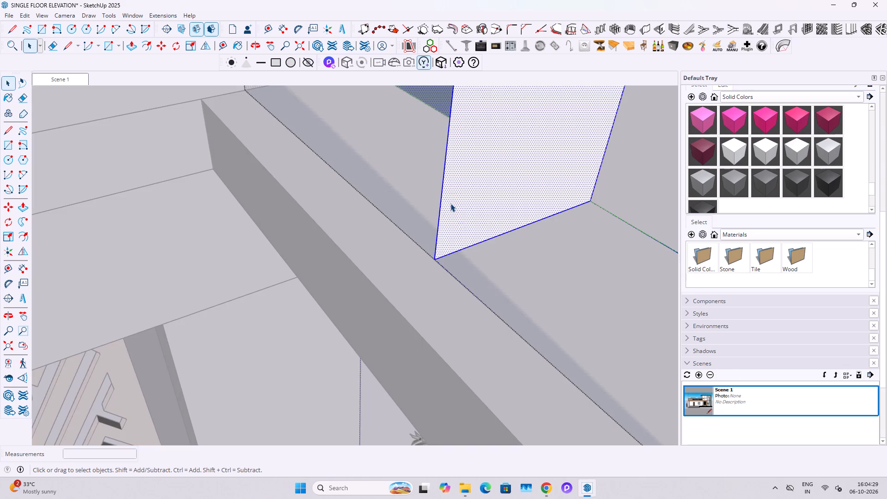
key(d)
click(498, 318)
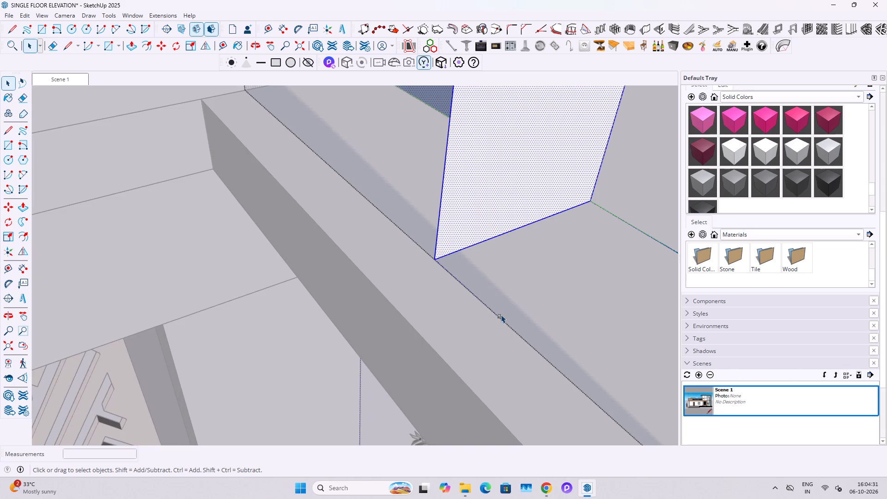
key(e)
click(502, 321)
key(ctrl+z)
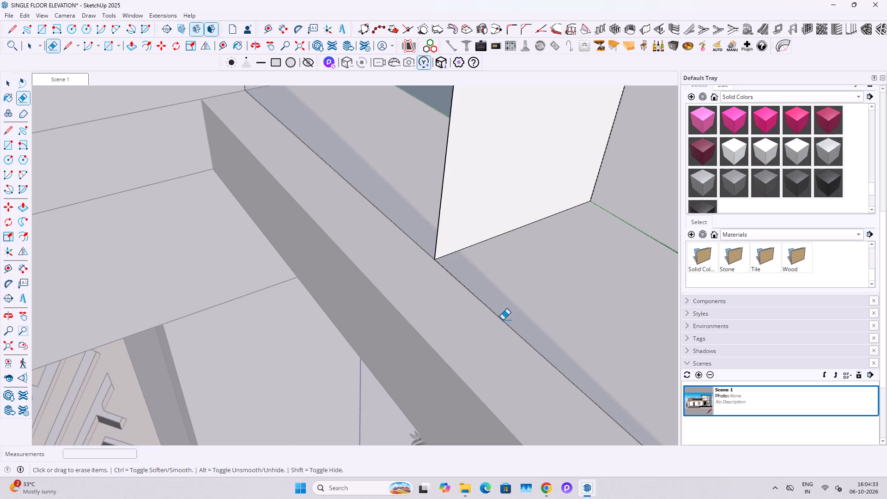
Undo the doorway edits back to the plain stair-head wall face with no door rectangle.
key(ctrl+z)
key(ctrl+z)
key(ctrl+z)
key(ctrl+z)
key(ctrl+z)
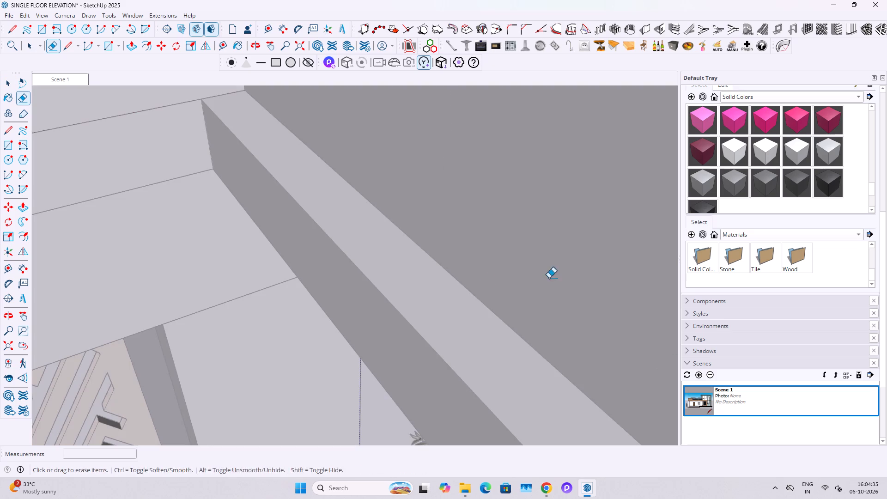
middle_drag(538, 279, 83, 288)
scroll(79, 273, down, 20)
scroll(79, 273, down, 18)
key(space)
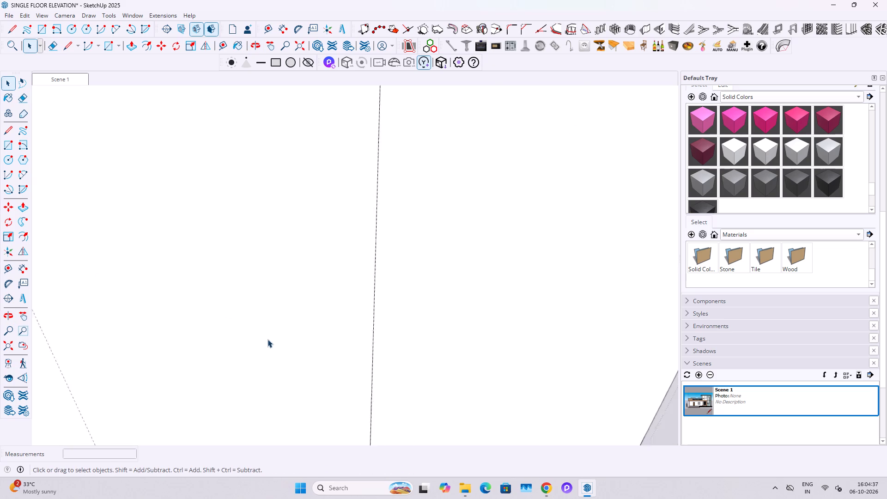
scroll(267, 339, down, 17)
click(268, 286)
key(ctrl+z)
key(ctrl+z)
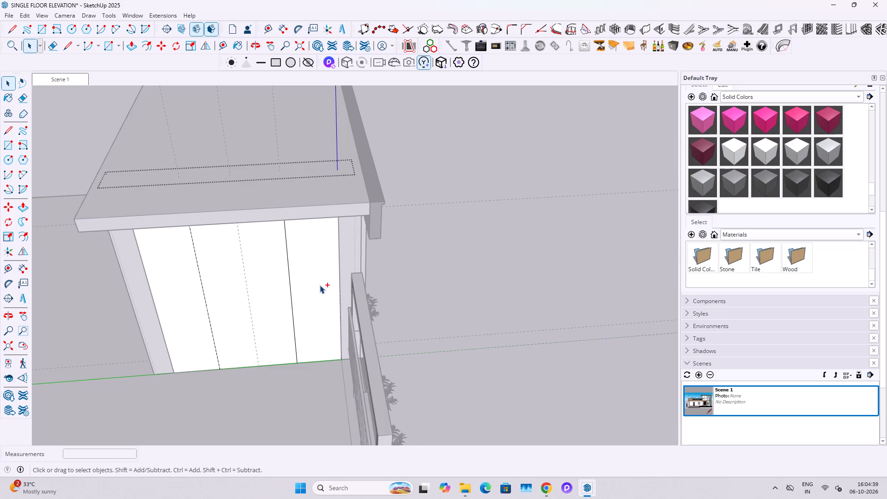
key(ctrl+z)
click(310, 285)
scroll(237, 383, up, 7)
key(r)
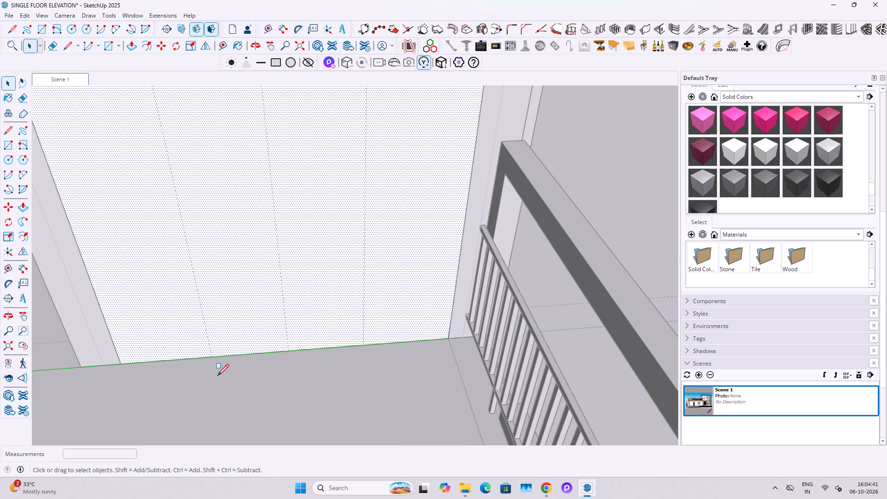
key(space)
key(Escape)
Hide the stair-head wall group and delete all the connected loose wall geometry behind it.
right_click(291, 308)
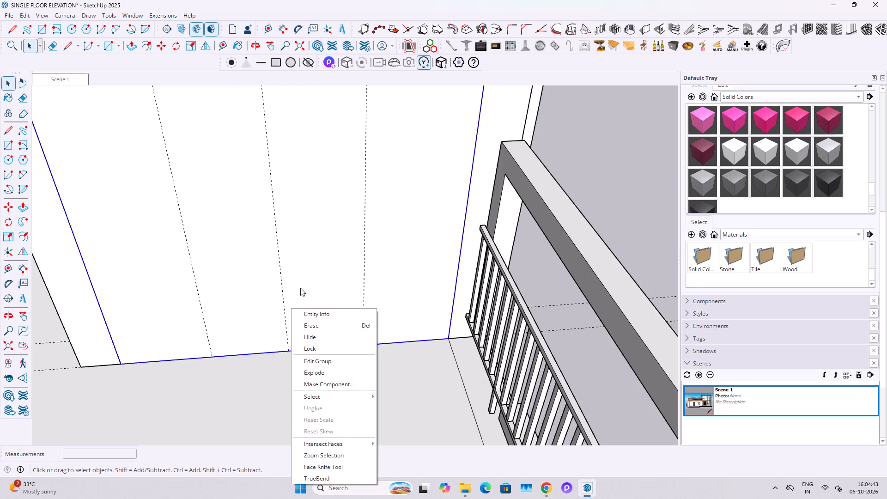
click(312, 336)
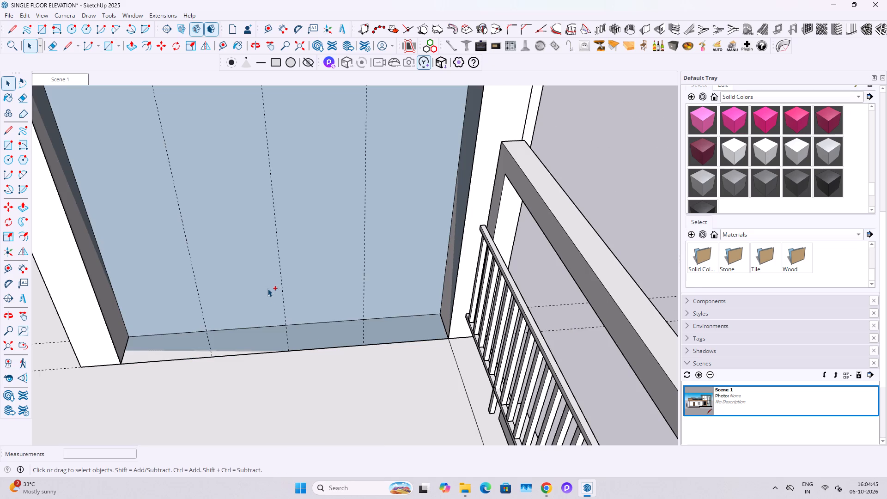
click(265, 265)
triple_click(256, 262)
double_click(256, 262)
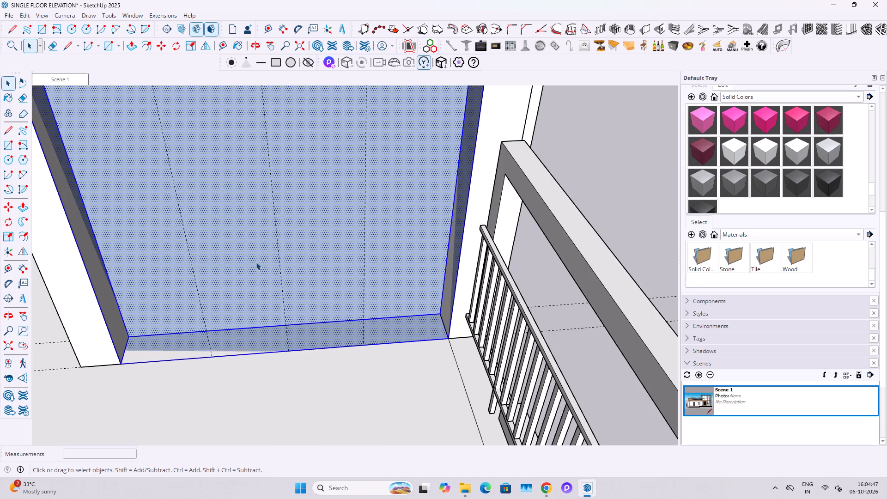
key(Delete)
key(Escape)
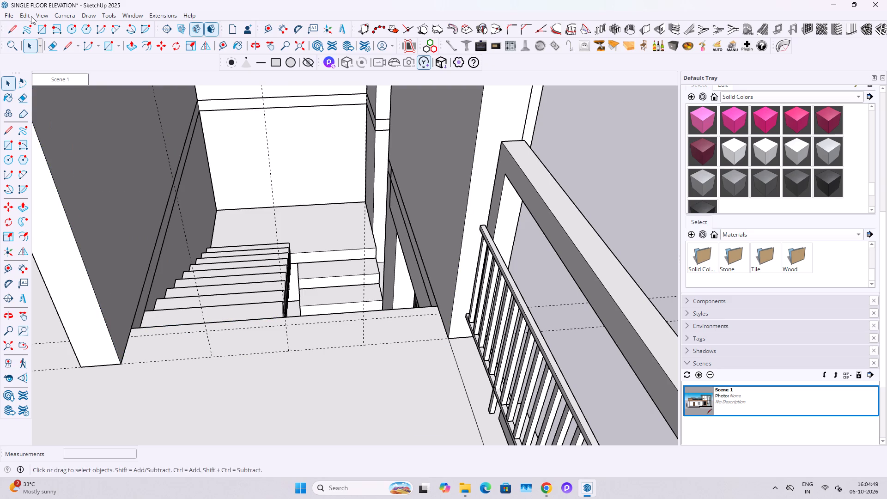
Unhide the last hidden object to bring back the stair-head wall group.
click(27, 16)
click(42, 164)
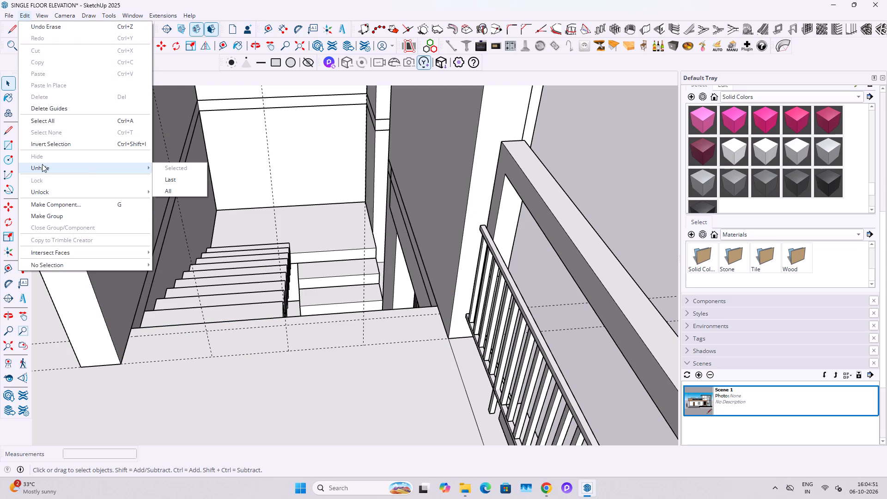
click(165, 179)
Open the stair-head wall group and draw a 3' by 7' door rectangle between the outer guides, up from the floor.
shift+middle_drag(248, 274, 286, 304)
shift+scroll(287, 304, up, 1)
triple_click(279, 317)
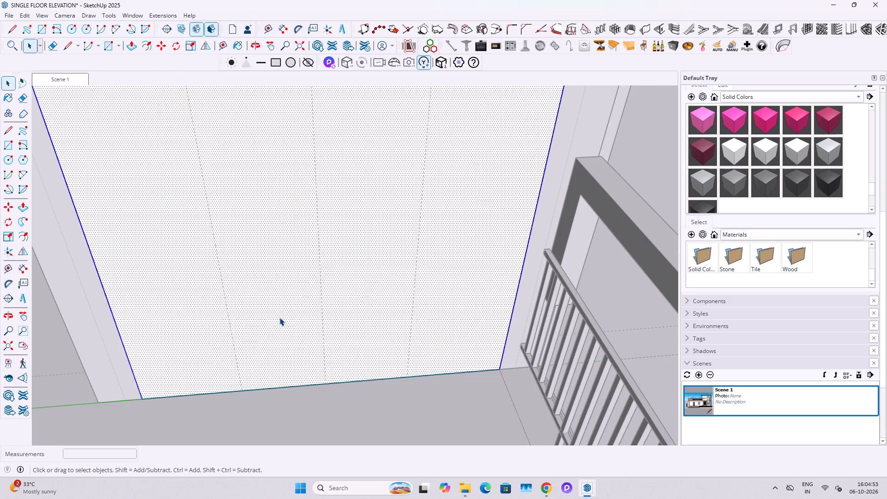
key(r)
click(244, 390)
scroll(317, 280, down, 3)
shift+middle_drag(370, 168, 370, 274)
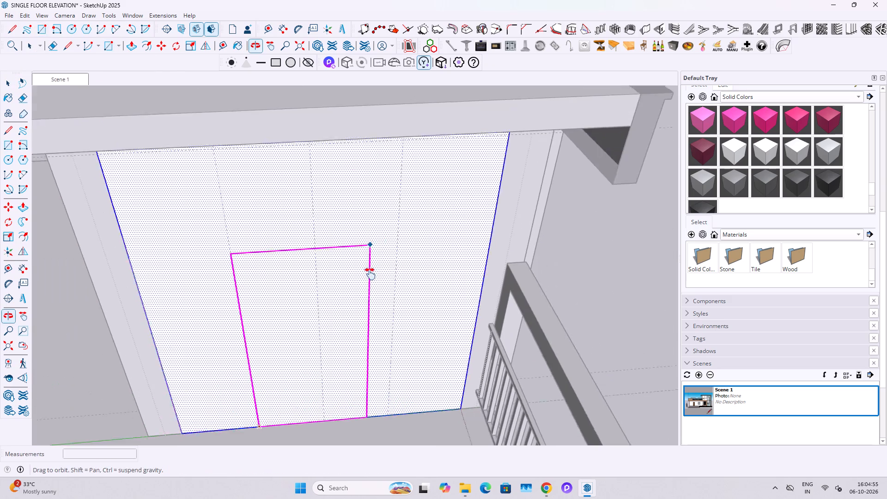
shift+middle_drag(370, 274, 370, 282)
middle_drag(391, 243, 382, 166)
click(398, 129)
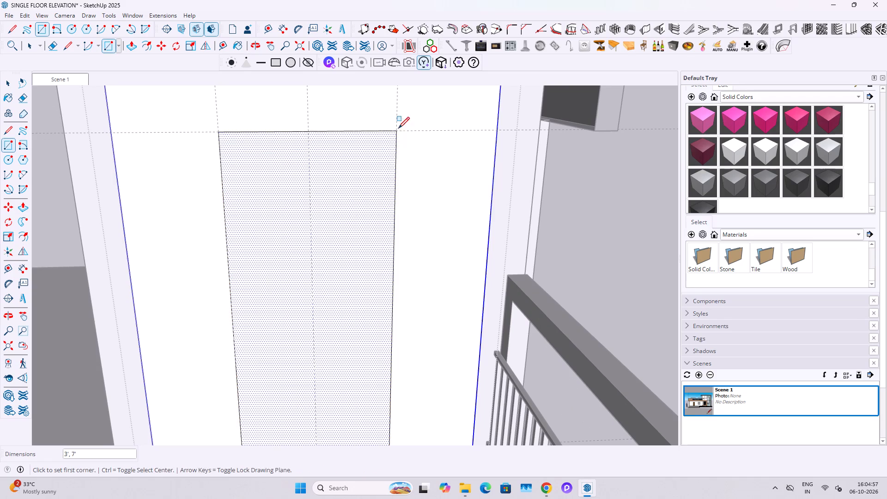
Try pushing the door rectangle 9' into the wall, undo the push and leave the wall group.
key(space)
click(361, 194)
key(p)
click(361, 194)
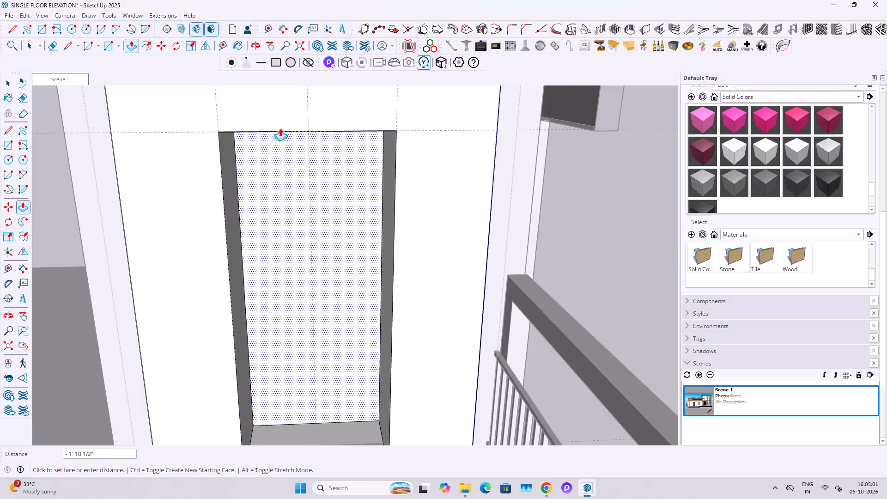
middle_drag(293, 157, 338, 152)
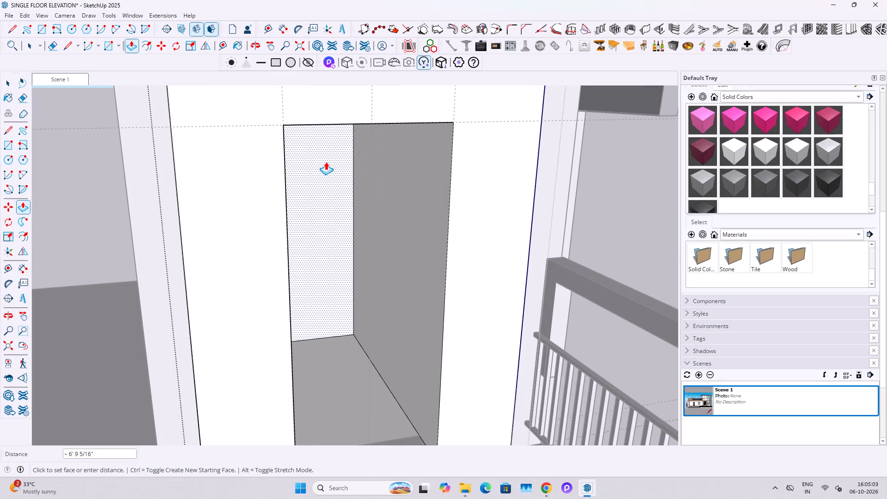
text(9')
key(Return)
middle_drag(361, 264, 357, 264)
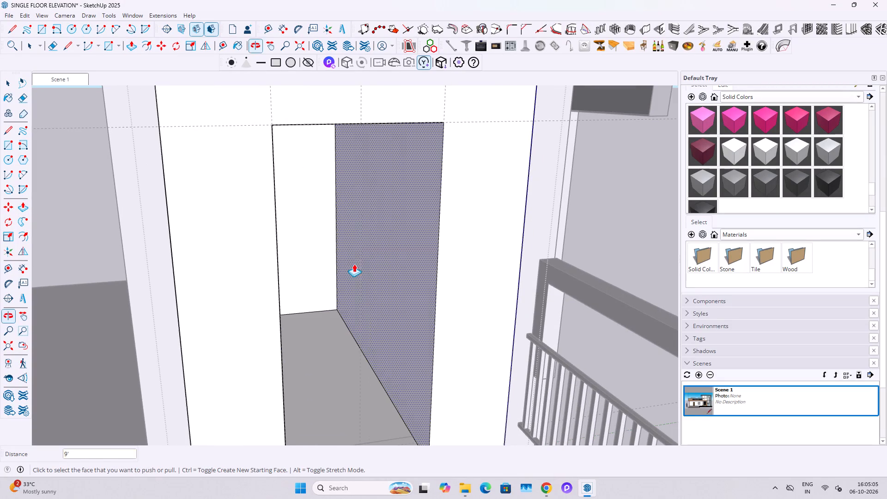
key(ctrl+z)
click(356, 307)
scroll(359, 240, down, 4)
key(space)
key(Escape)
Examine the back of the stair-head wall above the top stair from inside the stairwell.
middle_drag(407, 256, 248, 270)
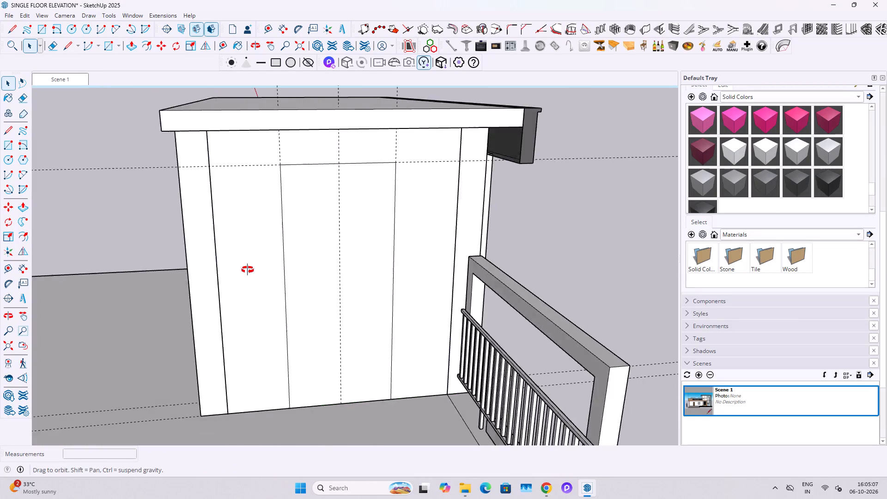
middle_drag(248, 270, 111, 272)
middle_drag(285, 265, 32, 243)
scroll(292, 249, up, 2)
middle_drag(345, 267, 284, 231)
scroll(341, 255, up, 9)
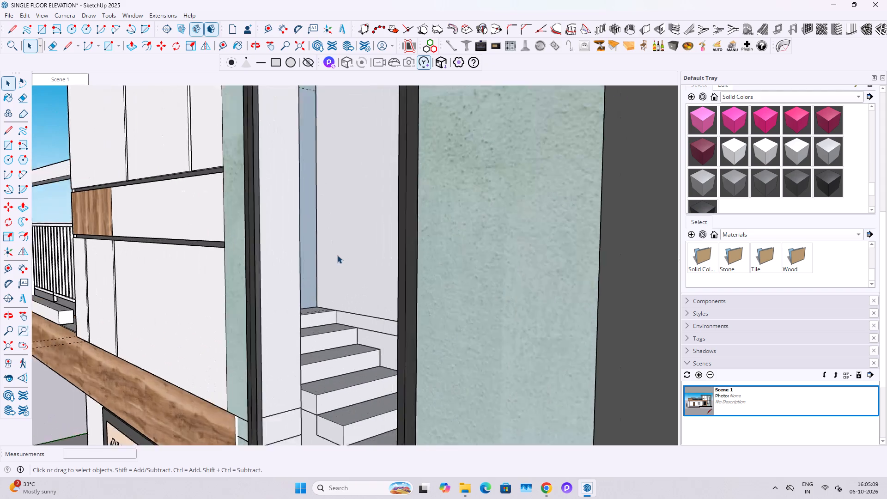
scroll(337, 255, up, 20)
scroll(337, 255, up, 20)
scroll(337, 255, up, 6)
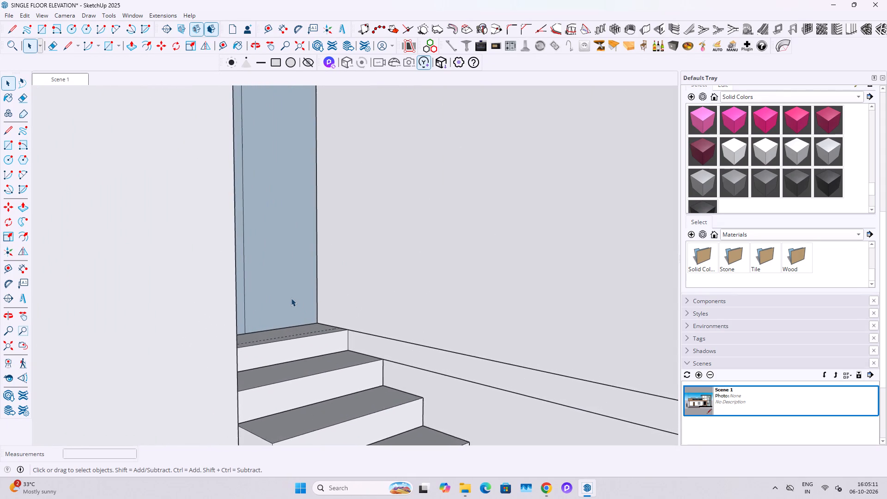
scroll(291, 298, up, 18)
middle_drag(286, 302, 243, 330)
middle_drag(279, 334, 383, 364)
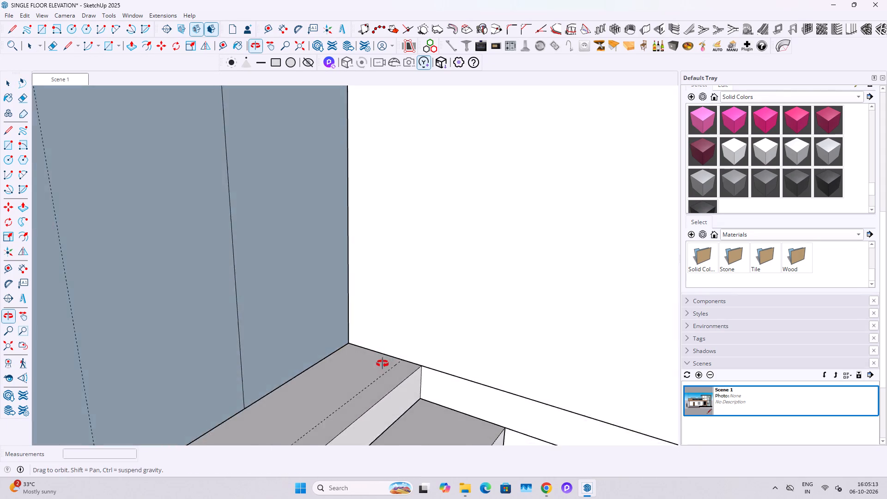
middle_drag(383, 364, 417, 367)
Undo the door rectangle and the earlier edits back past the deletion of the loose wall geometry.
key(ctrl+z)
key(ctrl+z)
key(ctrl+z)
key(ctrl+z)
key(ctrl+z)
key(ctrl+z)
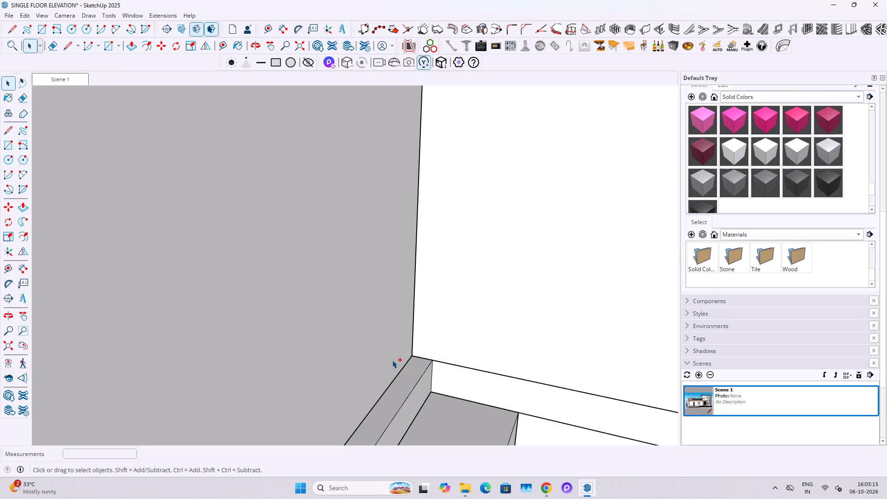
Examine the stair-head wall from the roof side and from inside the stairwell, checking which faces belong to its group.
middle_drag(427, 370, 331, 387)
click(310, 334)
triple_click(312, 334)
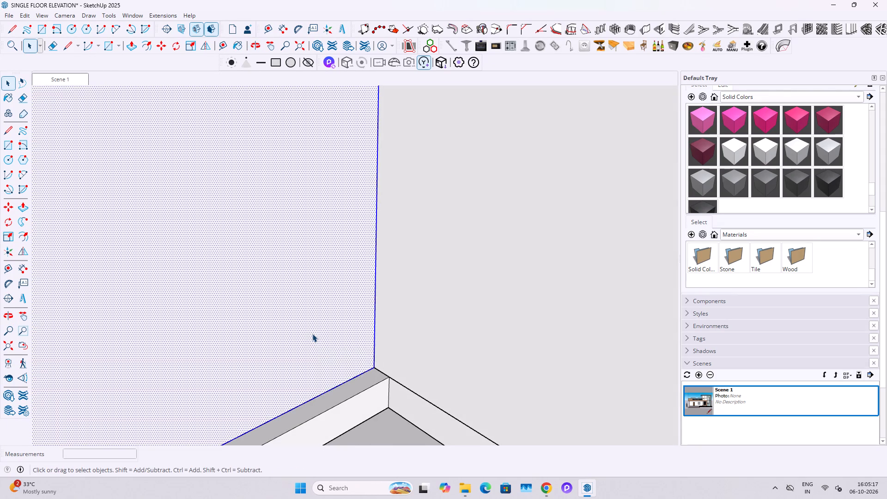
middle_drag(301, 334, 680, 356)
scroll(542, 335, down, 3)
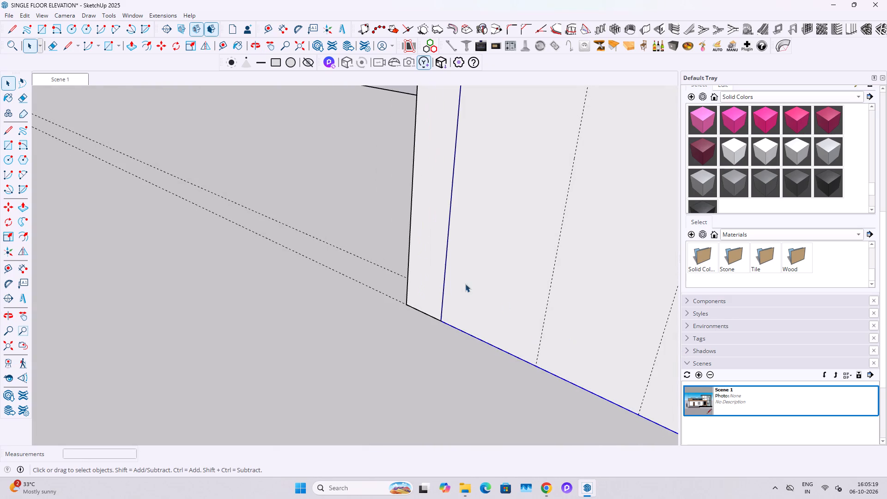
click(437, 271)
middle_drag(492, 292, 382, 345)
scroll(382, 345, down, 4)
triple_click(427, 341)
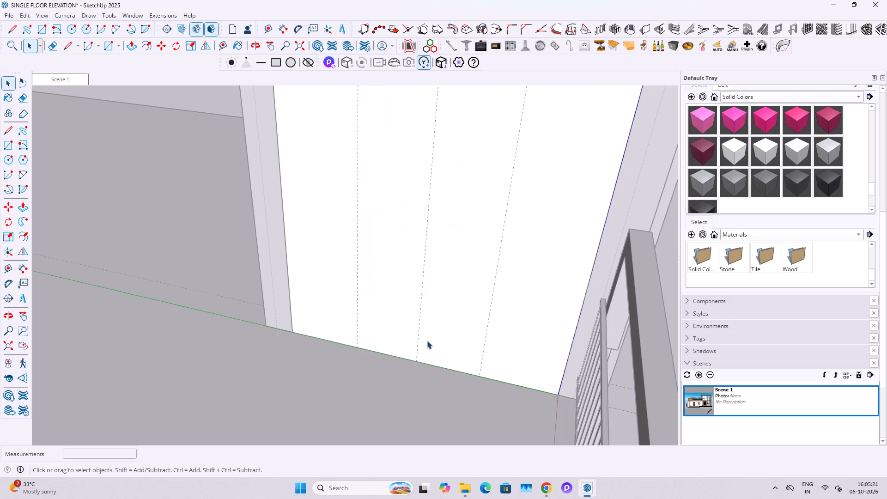
click(427, 341)
key(Escape)
key(Escape)
click(416, 334)
middle_drag(457, 340, 143, 353)
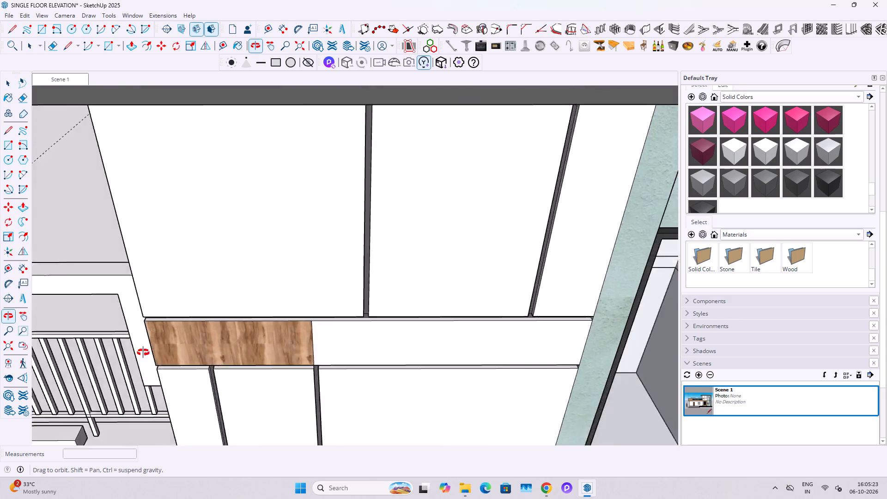
middle_drag(143, 353, 106, 363)
middle_drag(411, 386, 197, 269)
scroll(275, 268, up, 17)
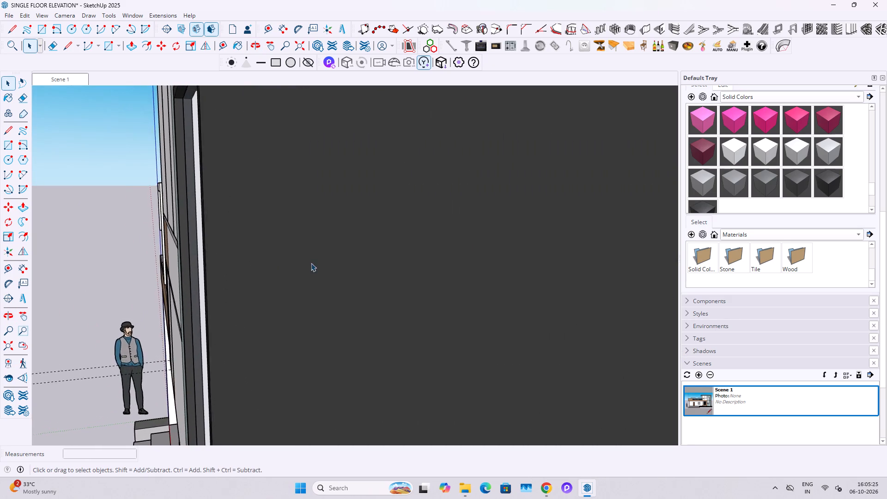
scroll(311, 263, up, 20)
scroll(311, 263, up, 20)
scroll(311, 263, up, 4)
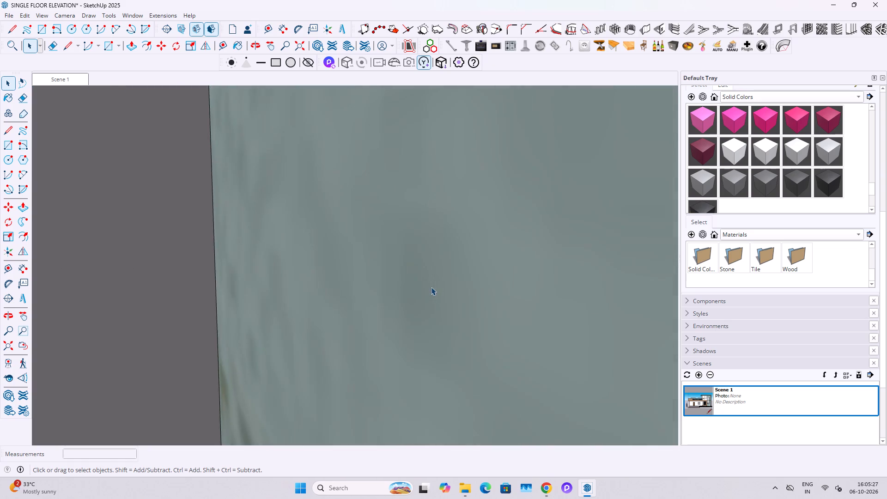
scroll(431, 287, up, 20)
scroll(431, 287, up, 20)
scroll(431, 287, up, 4)
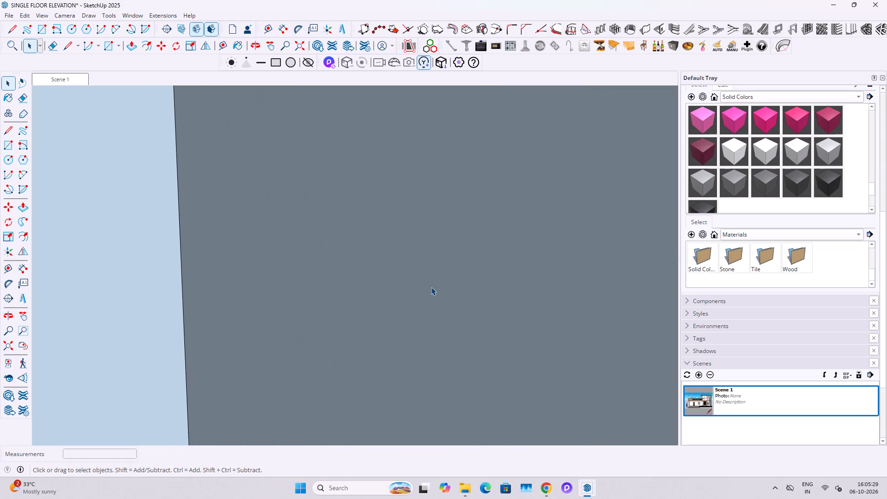
scroll(431, 287, up, 20)
scroll(431, 287, up, 4)
click(364, 323)
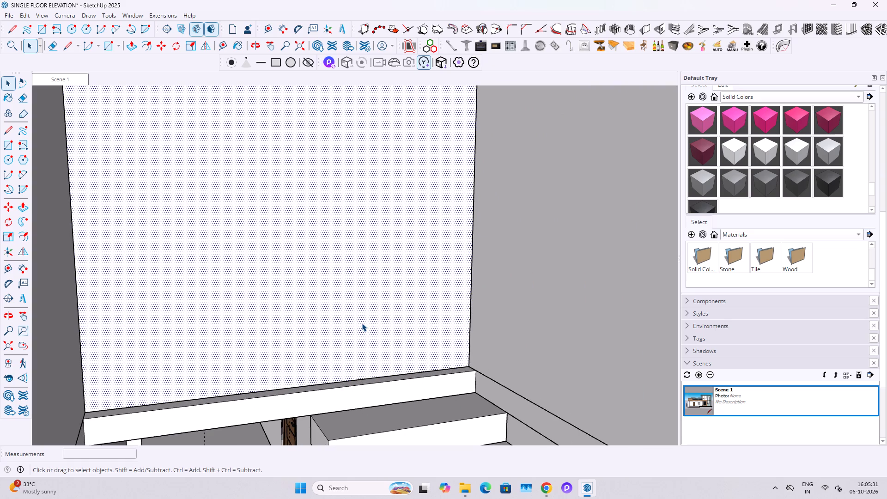
Undo the earlier edits back past the vertical guides on the stair-head wall.
key(ctrl+z)
key(ctrl+z)
key(ctrl+z)
key(ctrl+z)
key(ctrl+z)
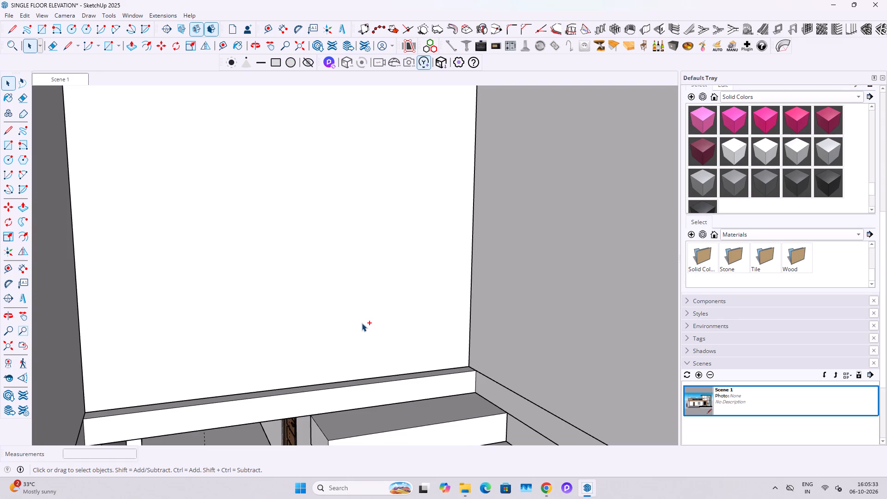
click(323, 296)
middle_drag(308, 293, 785, 333)
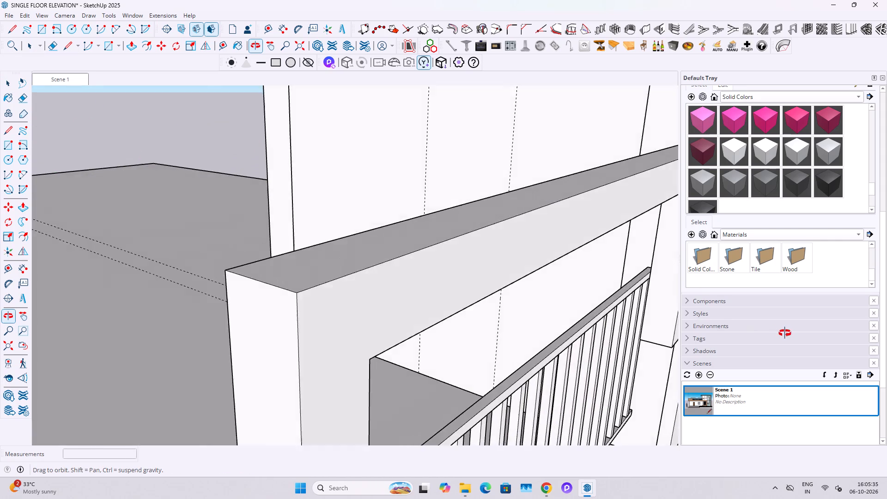
middle_drag(785, 333, 763, 340)
key(ctrl+z)
key(ctrl+z)
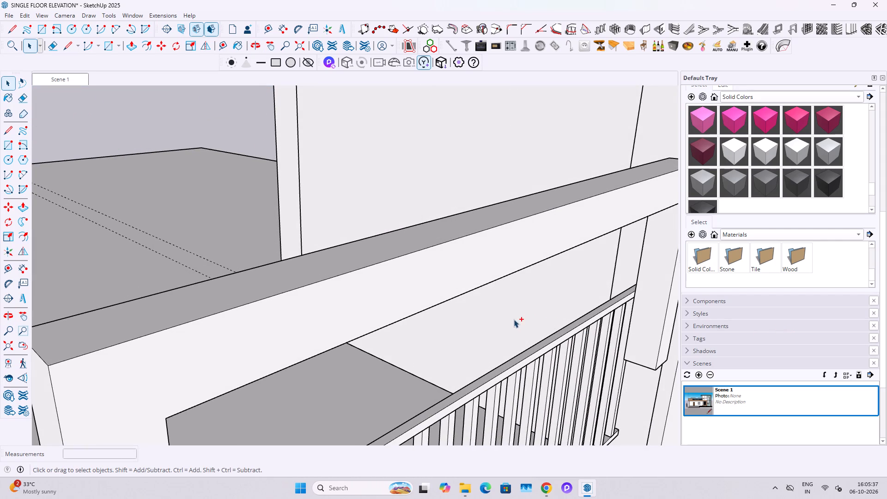
key(ctrl+z)
Explode the stair-head wall group and regroup the wall face together with its bounding edges.
click(475, 318)
right_click(474, 318)
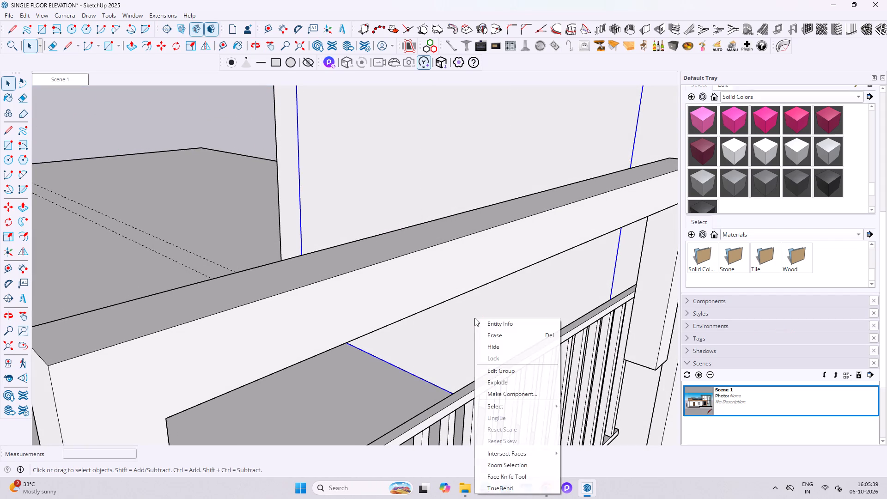
click(505, 384)
triple_click(479, 339)
click(479, 338)
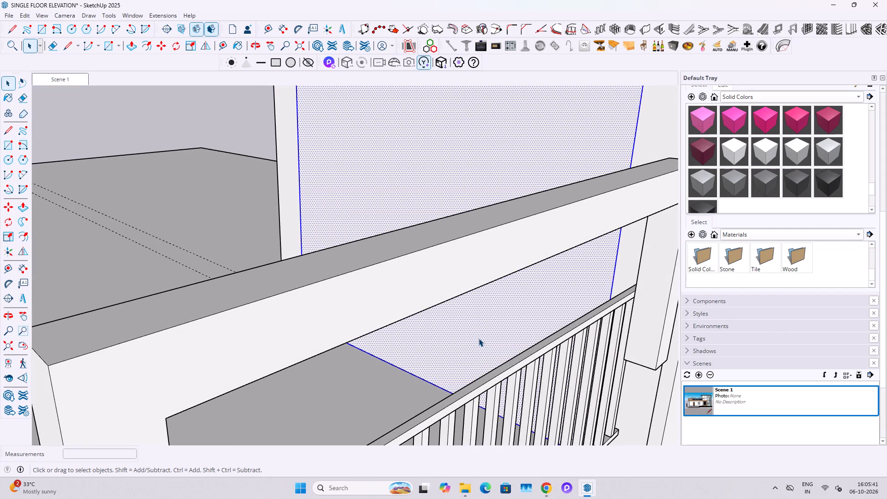
middle_drag(482, 328, 0, 317)
right_click(292, 256)
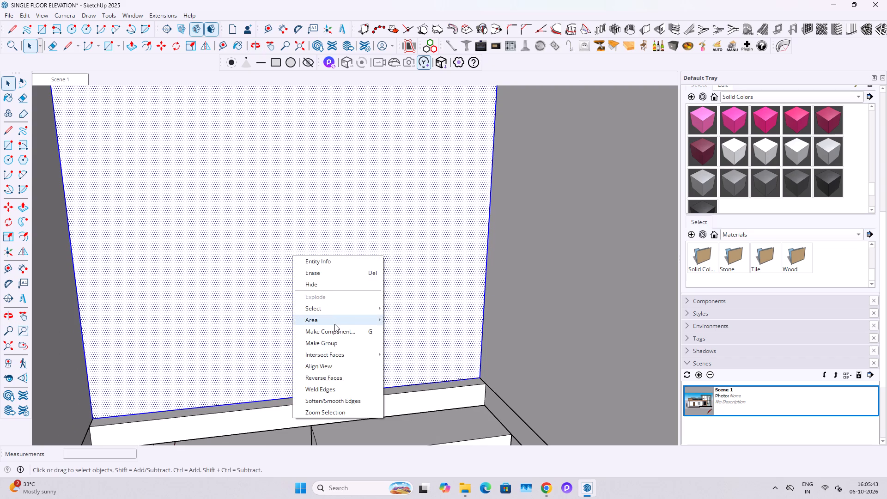
click(331, 339)
Place vertical guides on the stair-head wall: one 3' 3" from the railing-side edge and one 1' 3" to each side of it.
middle_drag(237, 303, 771, 354)
scroll(659, 331, down, 6)
shift+middle_drag(508, 295, 421, 335)
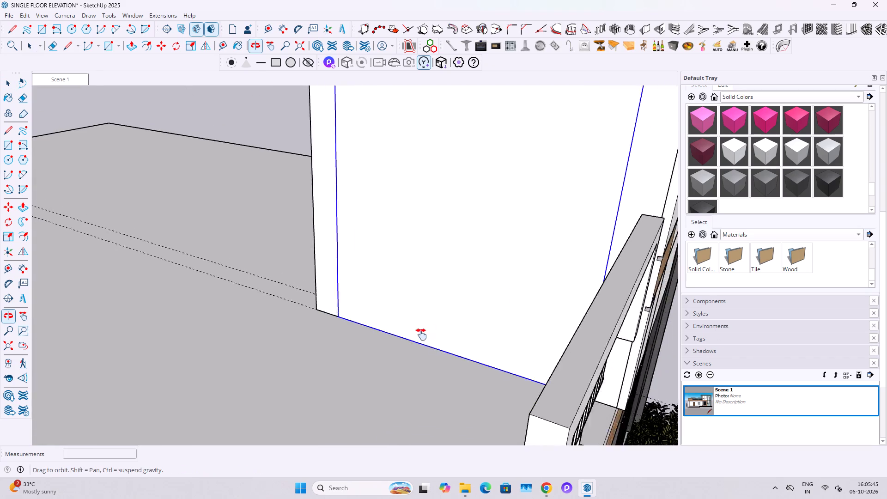
shift+middle_drag(421, 335, 603, 357)
key(t)
key(t)
click(602, 272)
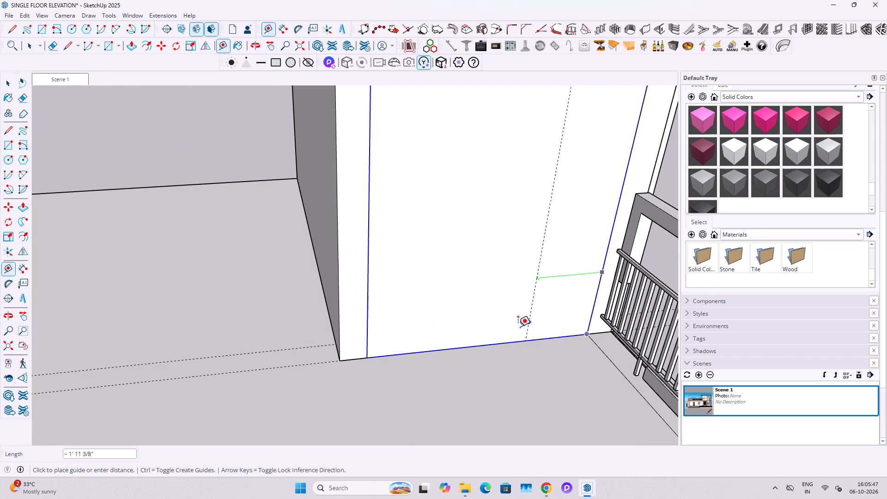
click(481, 344)
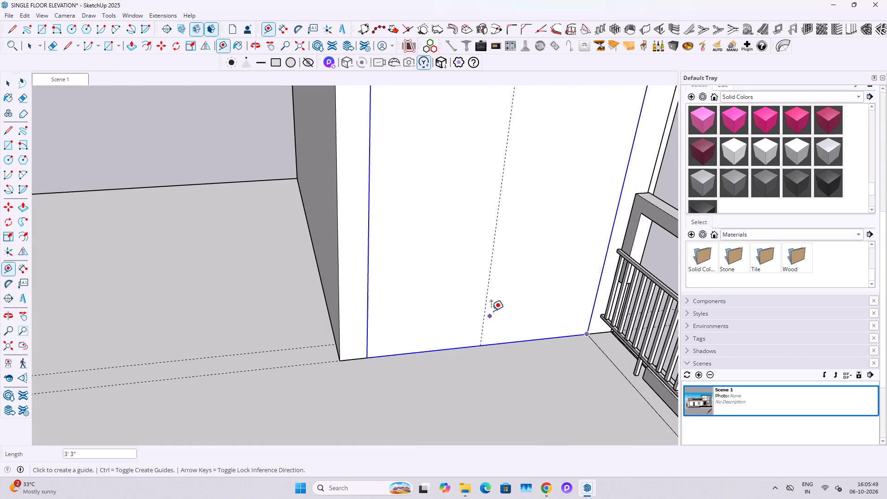
click(487, 300)
text(1'4)
key(BackSpace)
text(3")
key(Return)
click(490, 277)
text(1'3")
key(Return)
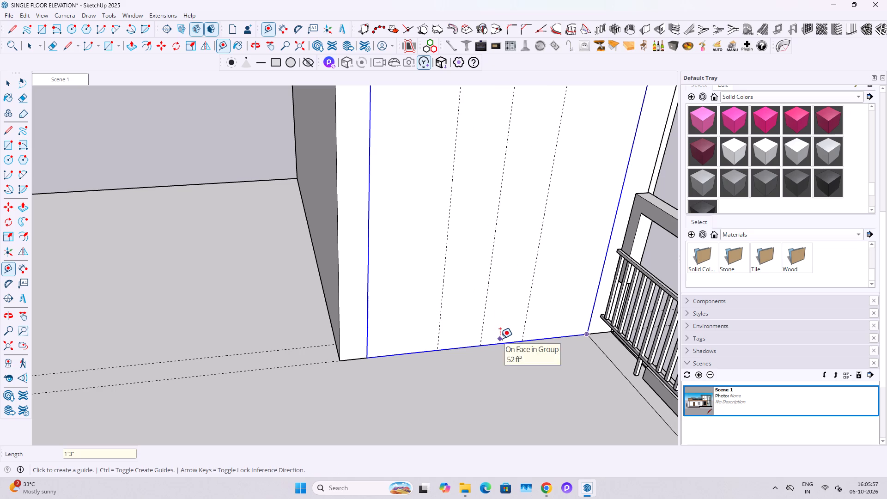
Place a horizontal guide 7' above the base of the stair-head wall.
click(500, 341)
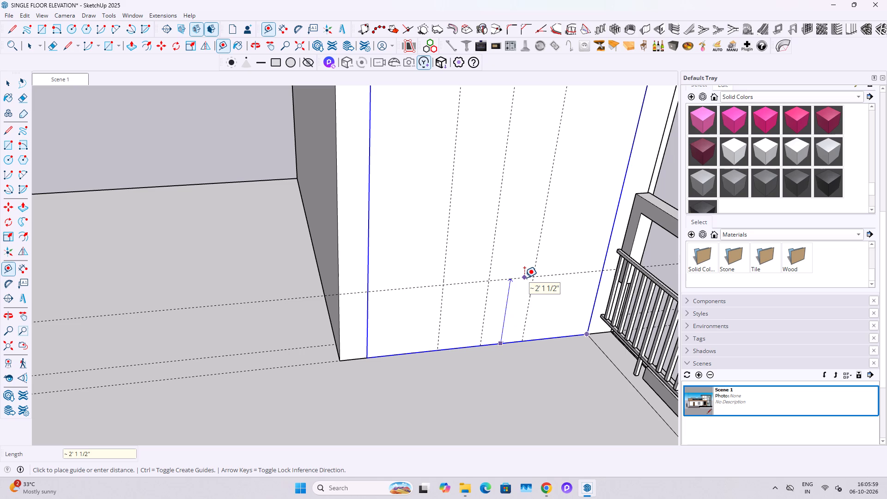
text(7')
key(Return)
key(space)
Open the wall group and draw the door rectangle between the outer guides, from the 7' guide down to the floor.
scroll(471, 278, down, 4)
double_click(466, 227)
click(470, 209)
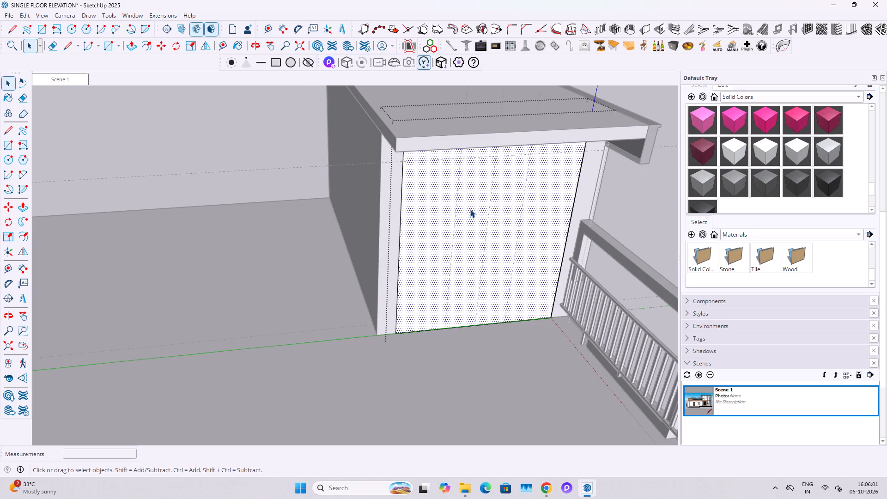
key(r)
click(462, 160)
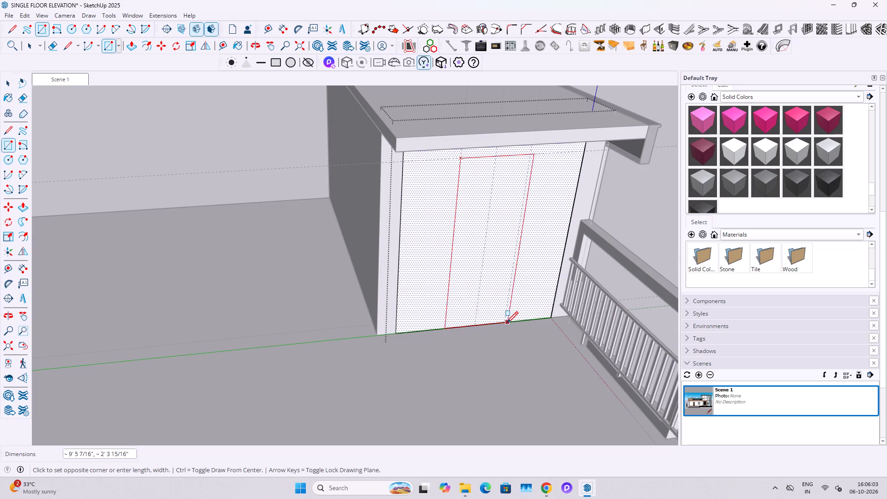
click(504, 322)
key(space)
Push the door rectangle through the stair-head wall to cut the doorway, and leave the group.
click(499, 309)
key(p)
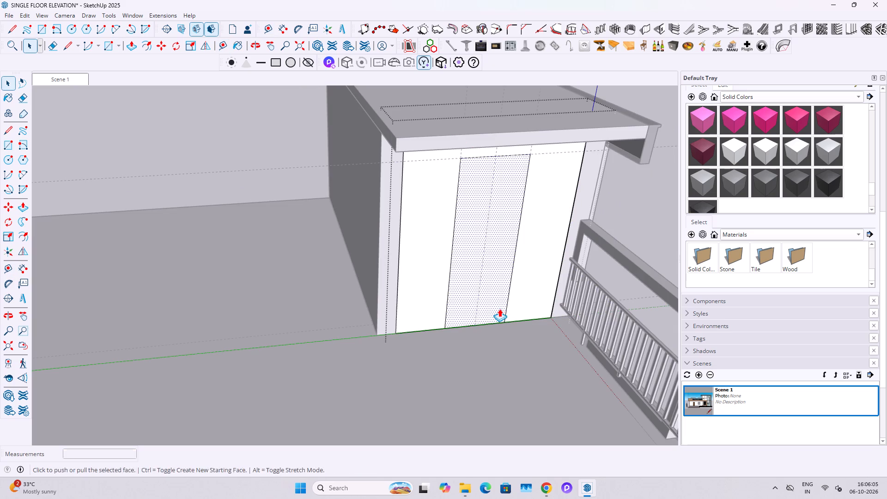
click(499, 309)
click(491, 265)
key(space)
middle_drag(504, 320, 395, 320)
key(Escape)
key(Escape)
scroll(395, 320, down, 3)
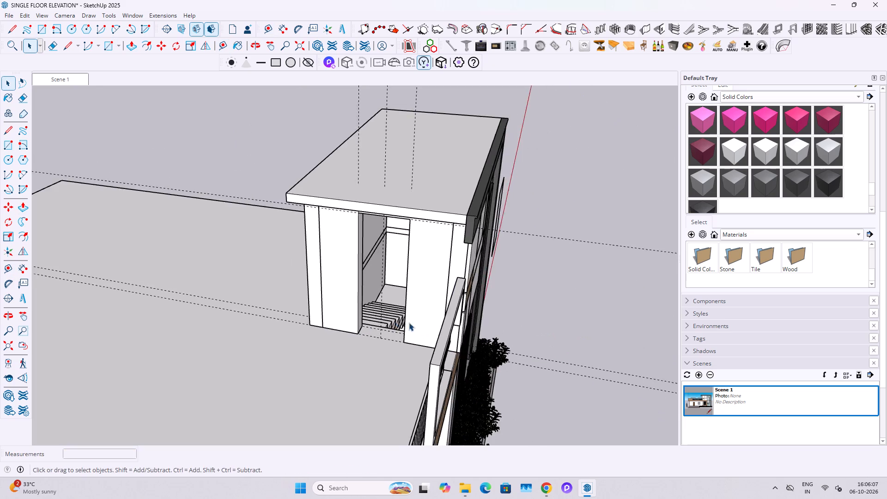
Open the wall group and push the doorway jamb farthest from the railing back 2' to the adjoining wall.
middle_drag(407, 323, 499, 354)
scroll(454, 343, up, 10)
middle_drag(464, 344, 467, 370)
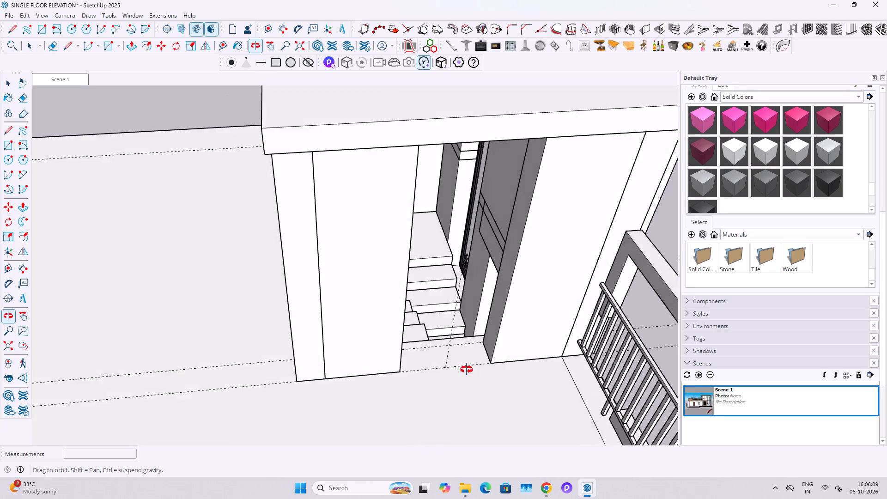
middle_drag(467, 370, 407, 343)
double_click(325, 325)
scroll(350, 326, up, 3)
click(330, 328)
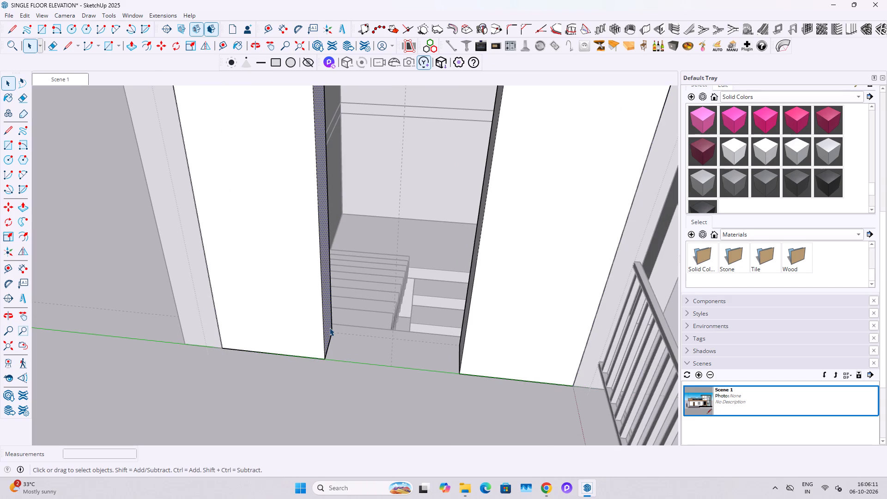
key(p)
click(329, 328)
scroll(252, 320, up, 3)
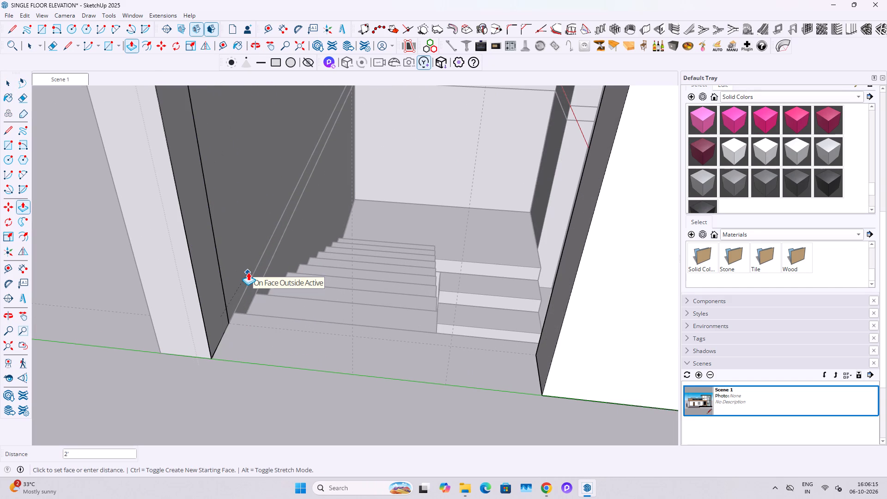
click(248, 272)
Pull the railing-side jamb about 1' 4 5/8" into the doorway opening and leave the wall group.
middle_drag(374, 332, 396, 336)
click(570, 344)
middle_drag(494, 340, 553, 383)
click(467, 305)
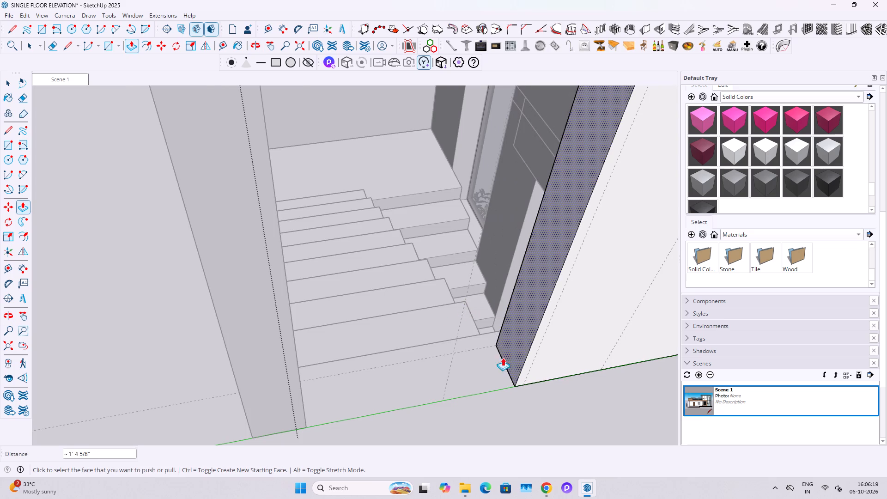
middle_drag(503, 358, 460, 325)
key(space)
key(Escape)
scroll(387, 341, down, 5)
key(space)
scroll(383, 344, down, 4)
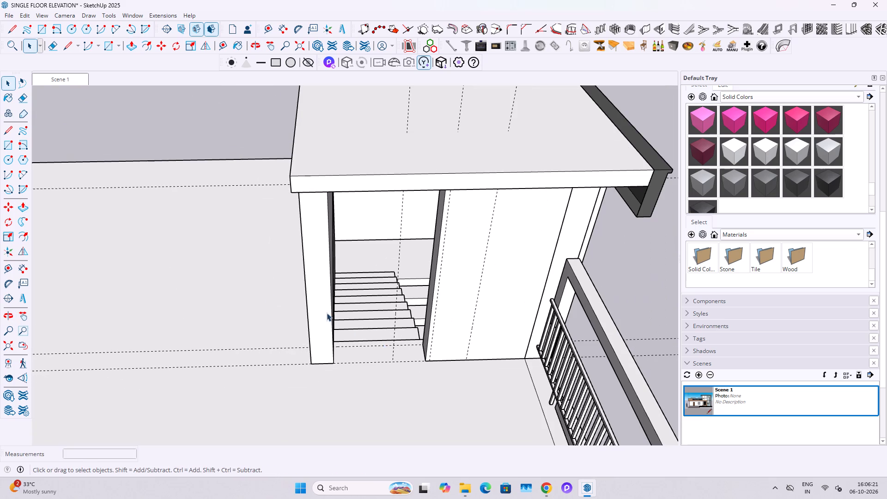
Delete all guides in the model.
click(24, 15)
click(47, 106)
Examine the whole house from the roof, the front façade and the side with the open doorway.
scroll(358, 327, down, 8)
middle_drag(437, 313, 257, 315)
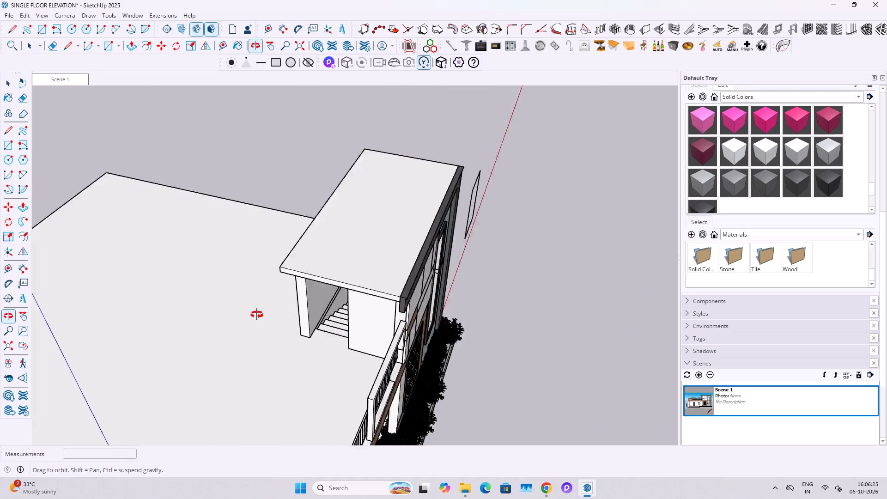
middle_drag(257, 315, 139, 272)
middle_drag(330, 287, 354, 190)
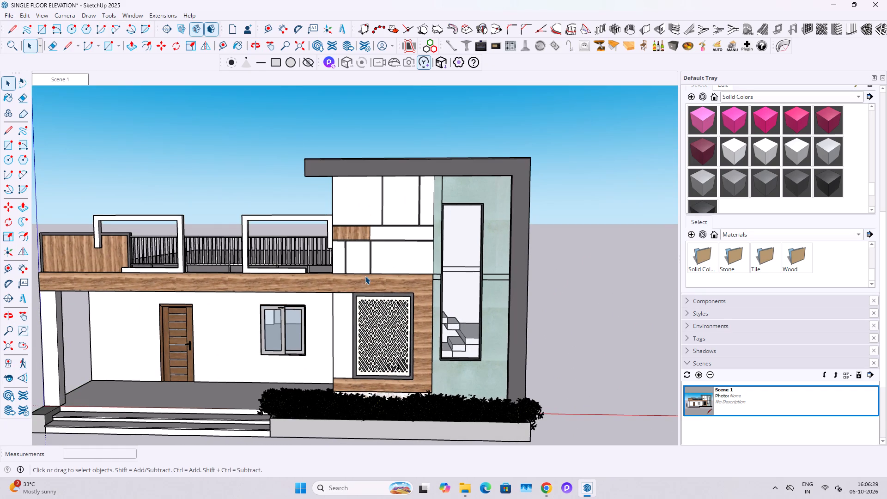
shift+middle_drag(365, 276, 436, 268)
shift+middle_drag(292, 362, 298, 363)
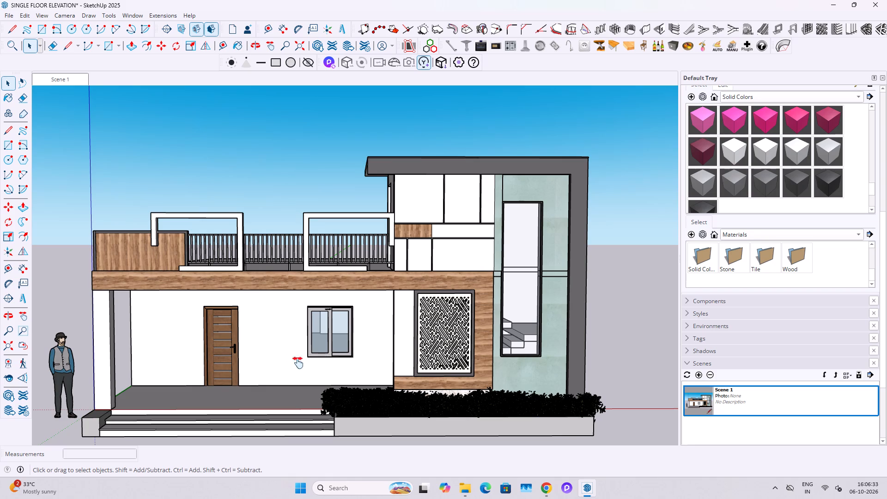
shift+middle_drag(298, 363, 614, 355)
middle_drag(361, 383, 424, 391)
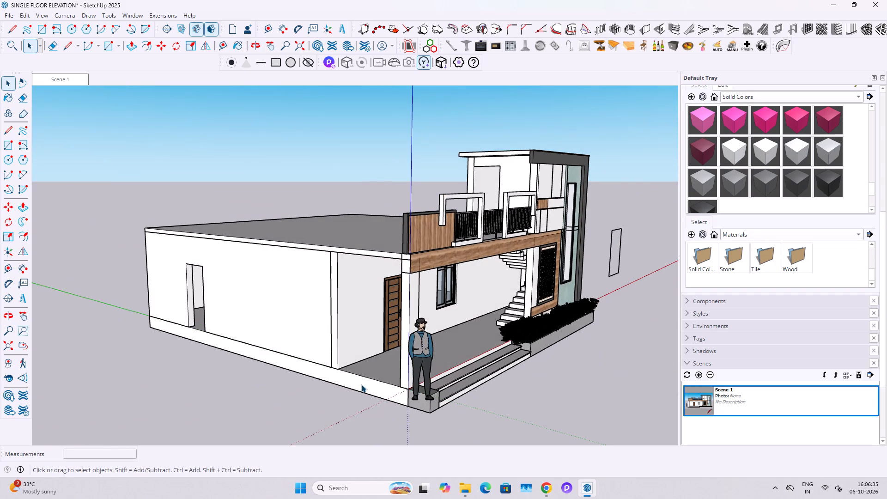
middle_drag(420, 388, 434, 409)
shift+middle_drag(398, 404, 391, 371)
scroll(436, 362, up, 1)
middle_drag(247, 362, 312, 362)
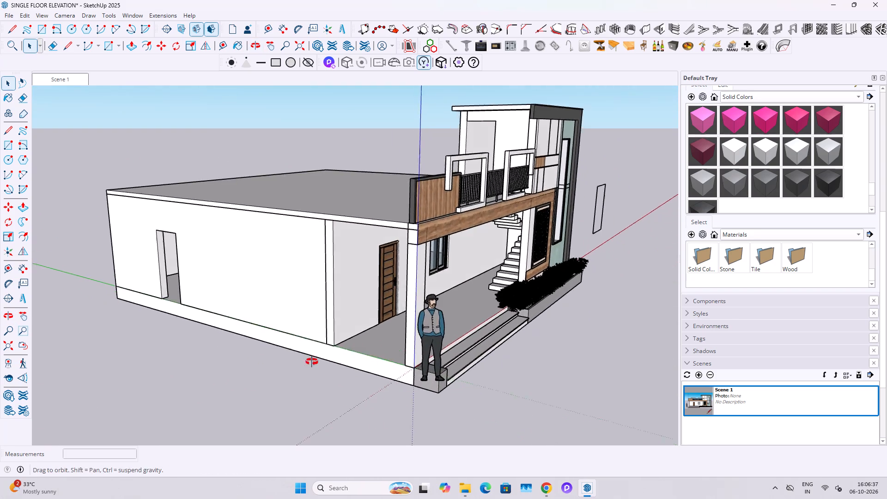
middle_drag(312, 362, 451, 378)
Place a guide 3' outward from the side wall's base edge at the open doorway.
scroll(232, 376, up, 8)
middle_drag(230, 347, 230, 359)
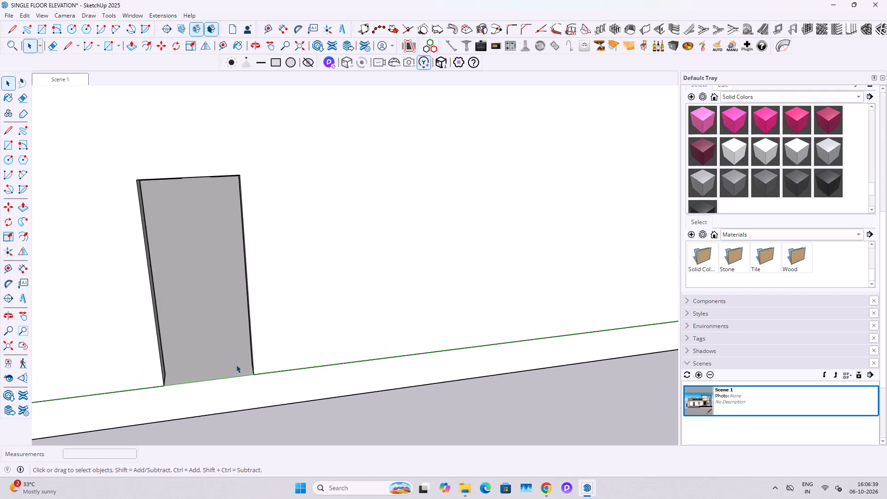
scroll(236, 365, down, 4)
key(t)
click(231, 372)
middle_drag(335, 393, 464, 394)
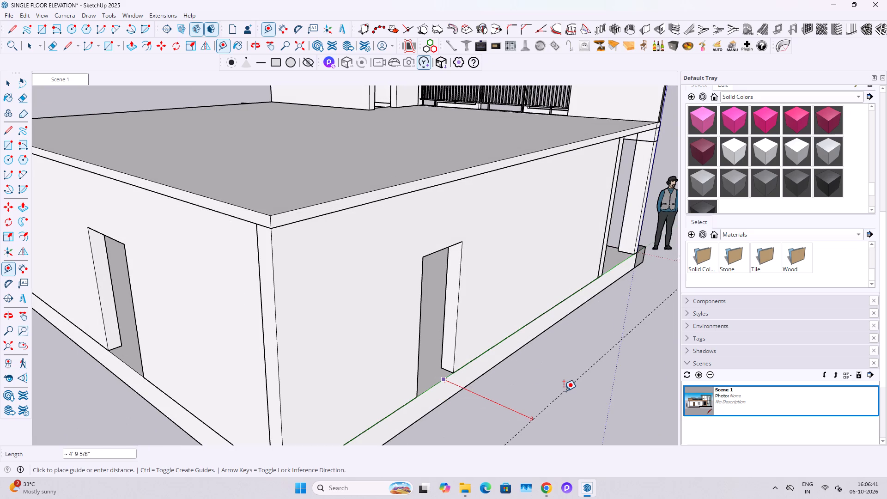
text(3')
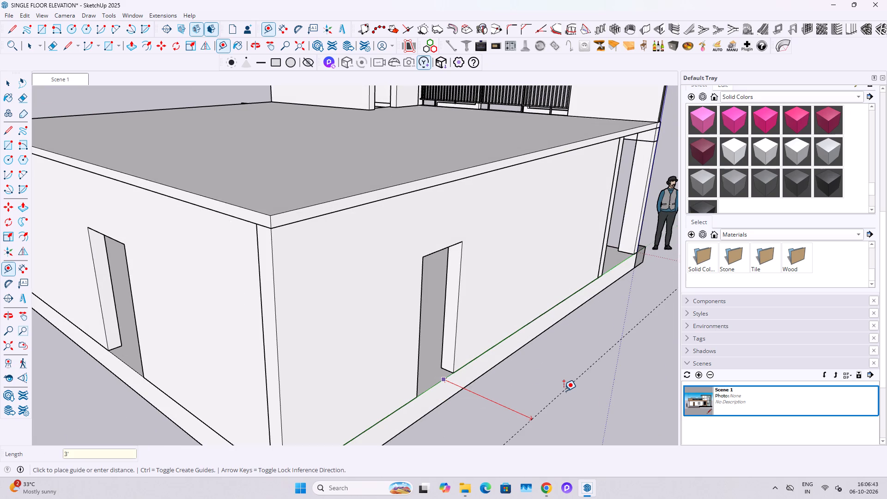
key(Return)
Add two guides running outward from the doorway's bottom corners, perpendicular to the side wall.
scroll(429, 395, up, 2)
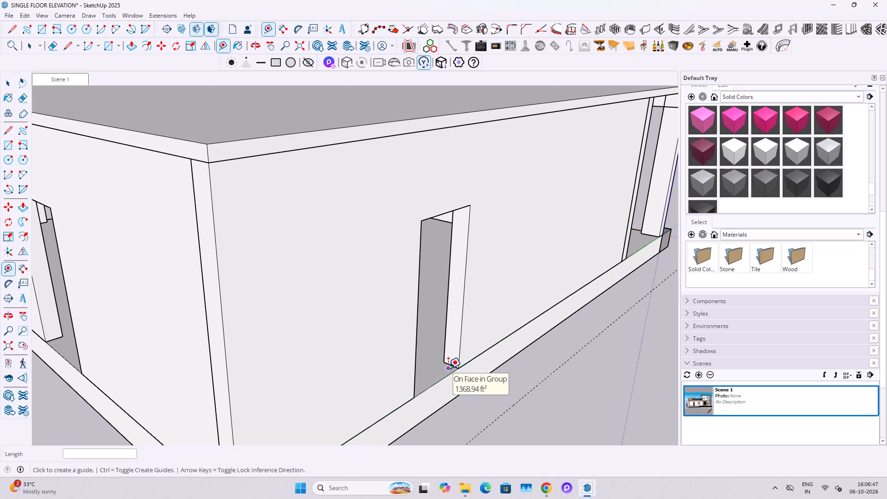
scroll(448, 368, up, 2)
click(449, 362)
click(406, 405)
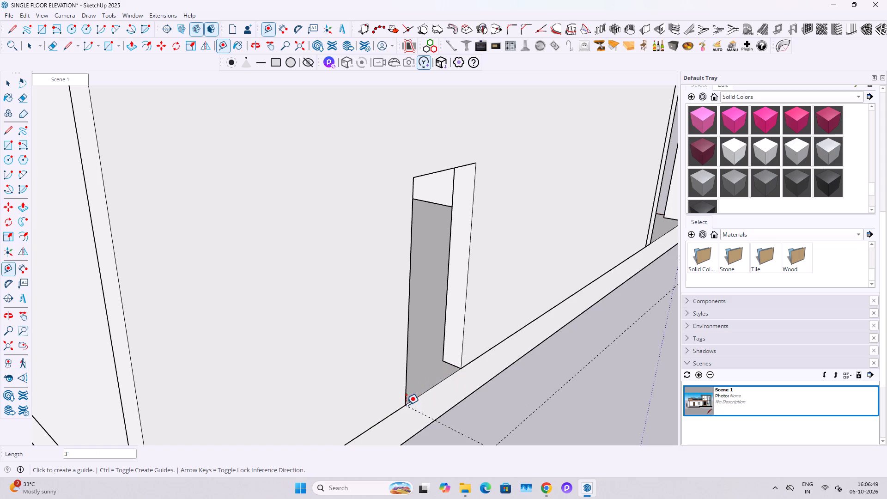
click(421, 410)
click(458, 361)
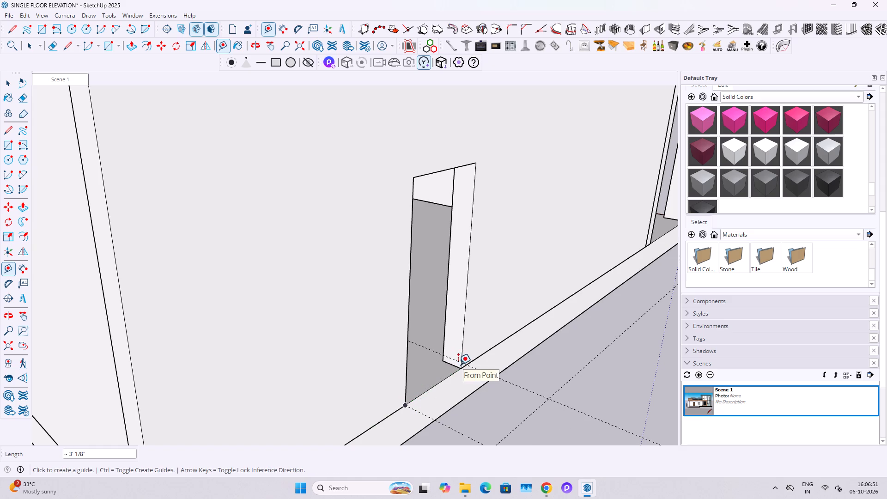
key(ctrl+z)
click(433, 419)
click(458, 367)
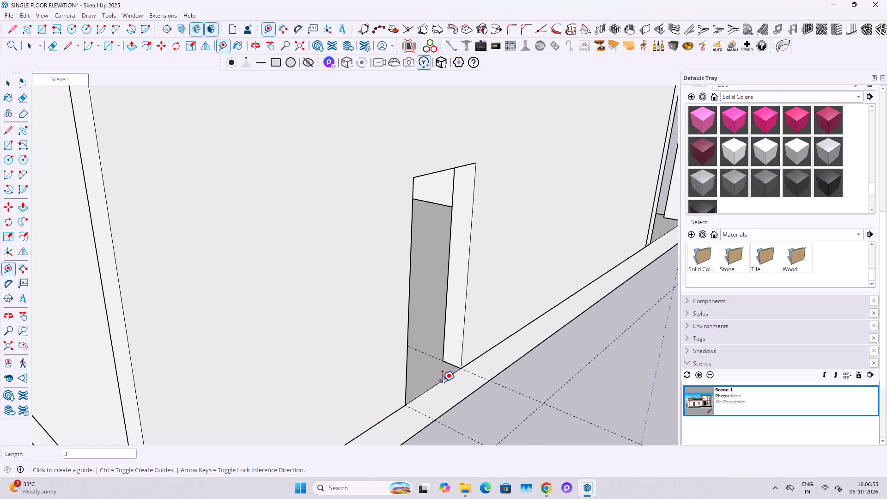
Place a guide 2' outward from the wall's base edge in front of the doorway.
key(space)
text(t)
click(443, 380)
key(2)
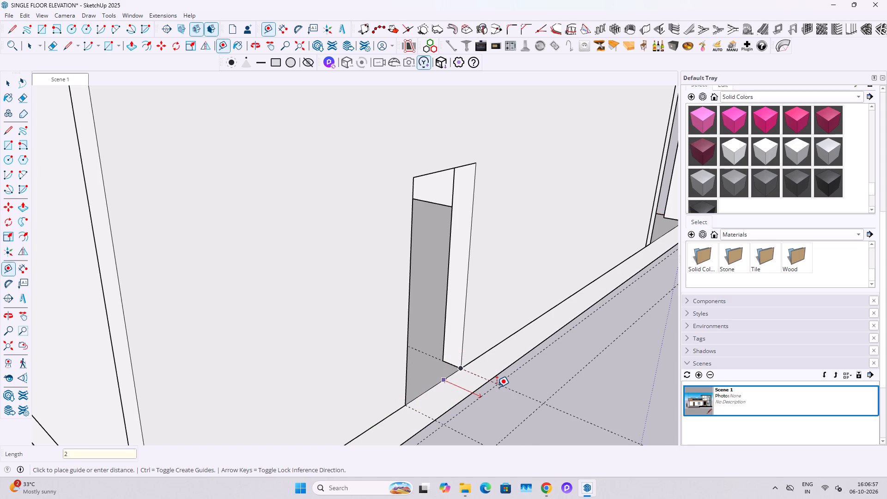
key(apostrophe)
key(Return)
Draw a 3' by 2' rectangle outside the doorway, between the guides and the wall's base edge.
key(space)
key(r)
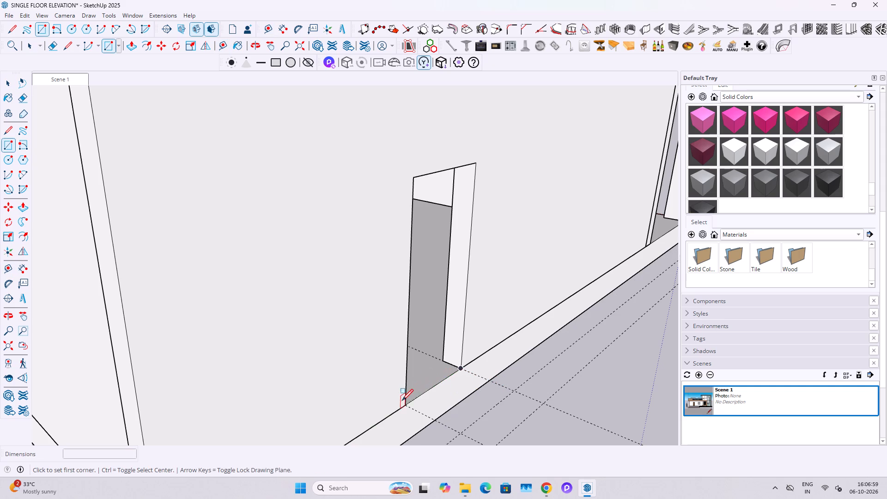
click(405, 404)
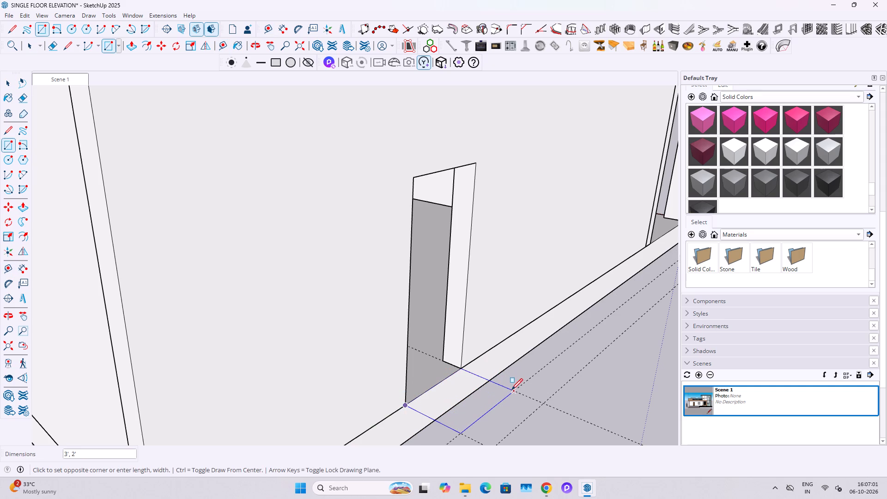
click(511, 391)
Push the rectangle down to the bottom of the plinth as a landing block and make it a group.
key(space)
click(482, 392)
key(p)
click(482, 392)
middle_drag(435, 423, 437, 419)
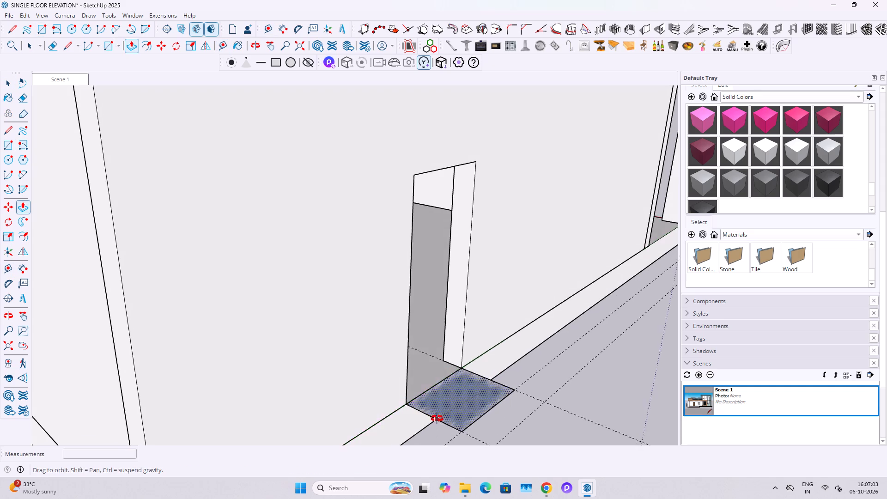
middle_drag(437, 419, 464, 366)
click(419, 399)
key(space)
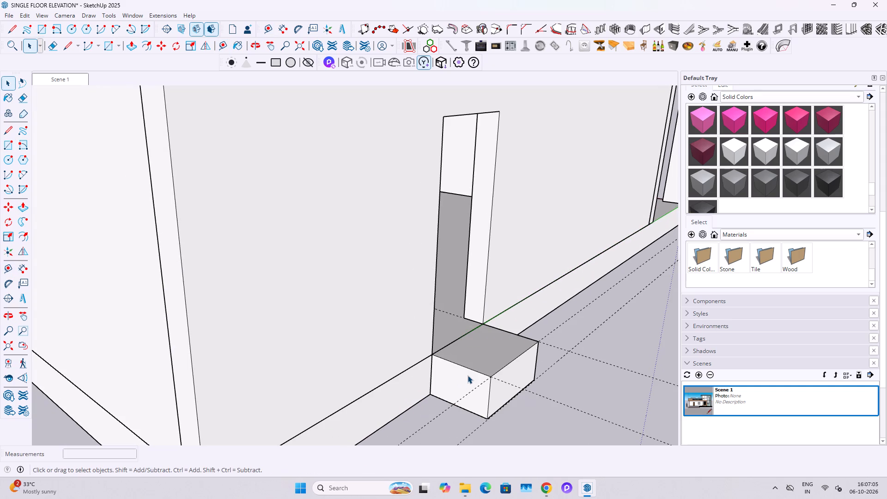
triple_click(468, 375)
right_click(468, 375)
click(491, 300)
Open the landing group and extend one of its short ends by 1' beyond the doorway.
double_click(456, 382)
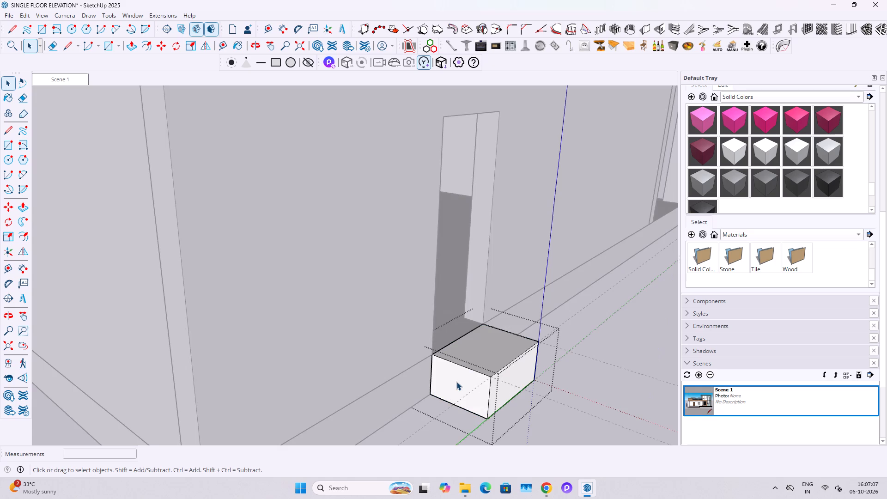
key(p)
click(456, 382)
text(1')
key(Return)
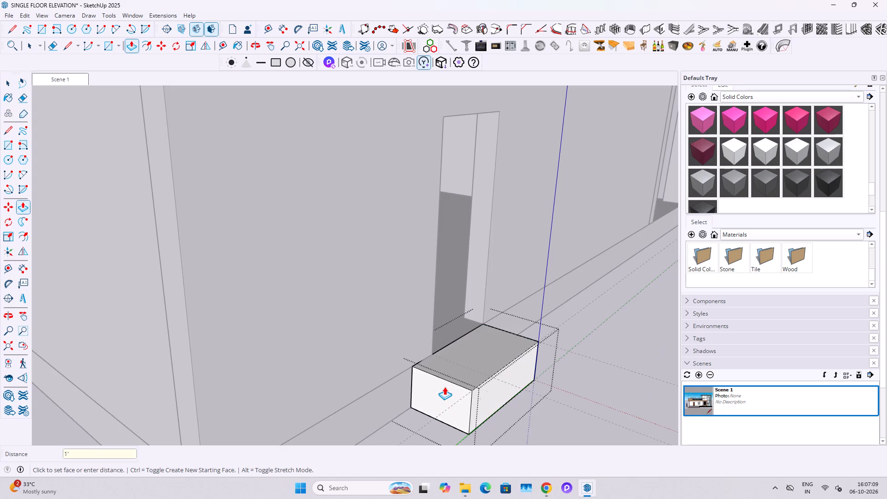
Extend the landing's opposite short end by 1' and leave the group.
middle_drag(585, 393, 314, 368)
middle_drag(465, 401, 385, 370)
click(391, 420)
key(1)
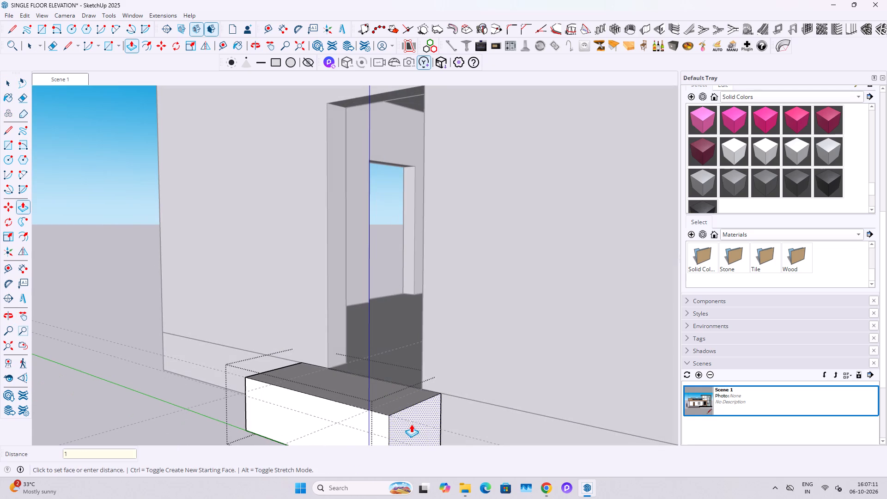
key(apostrophe)
key(Return)
middle_drag(414, 370, 509, 432)
scroll(497, 426, up, 1)
key(Escape)
key(Escape)
scroll(450, 410, down, 3)
shift+middle_drag(446, 411, 443, 390)
key(space)
key(Escape)
key(space)
key(Escape)
Place a guide 1' outward from the landing's top front edge.
scroll(422, 374, up, 2)
click(398, 377)
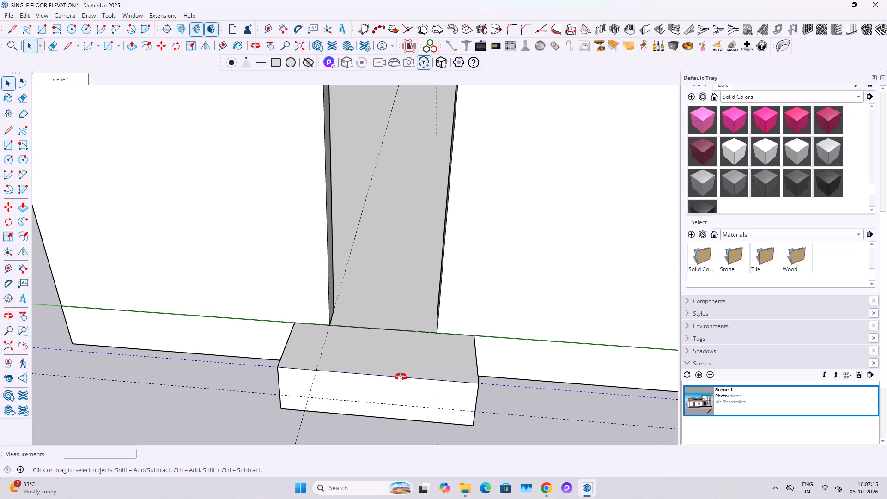
middle_drag(402, 376, 394, 392)
scroll(395, 389, up, 2)
key(t)
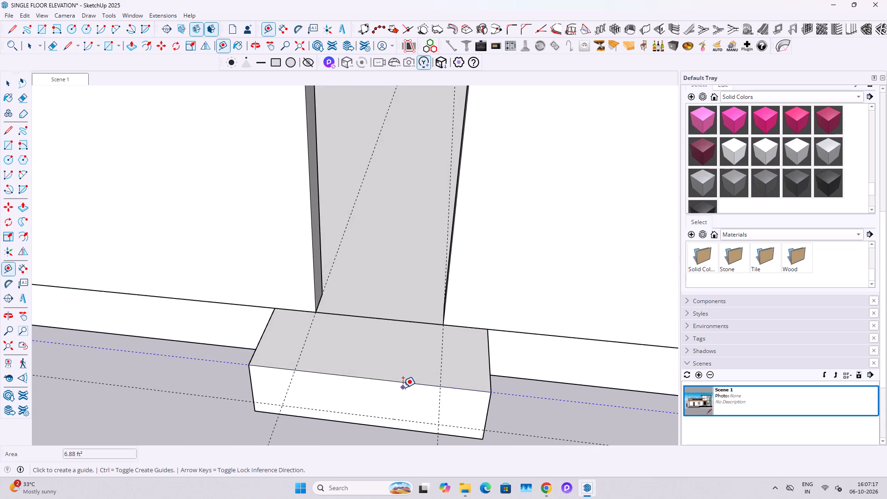
click(409, 383)
middle_drag(409, 398, 239, 422)
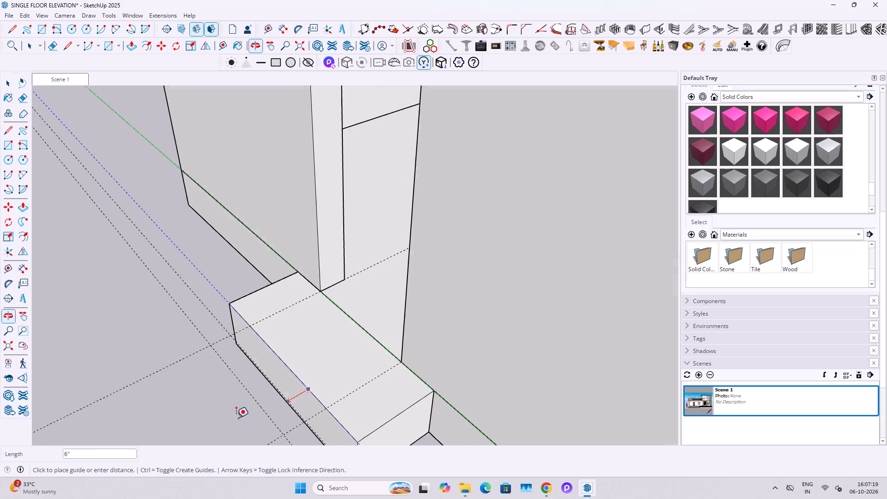
key(1)
key(apostrophe)
key(Return)
key(space)
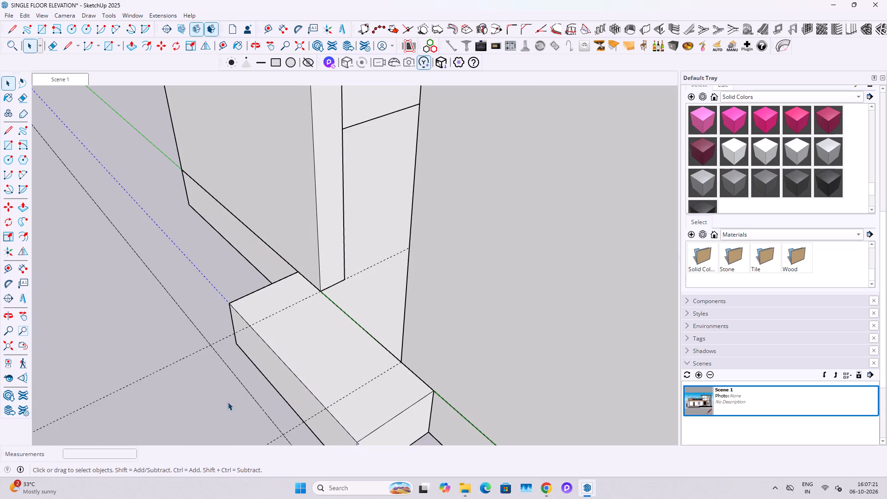
Add guides along the landing's two short top edges, extending outward past the front.
scroll(255, 384, down, 4)
key(r)
key(space)
key(t)
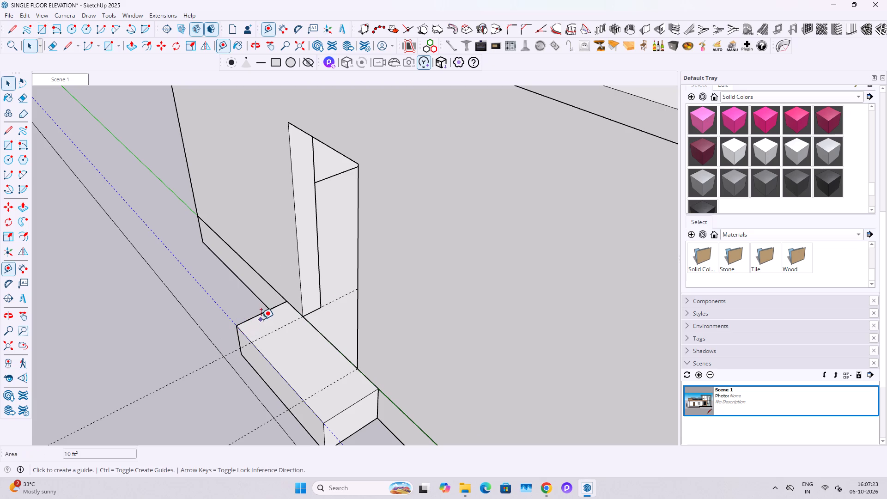
double_click(265, 312)
double_click(337, 416)
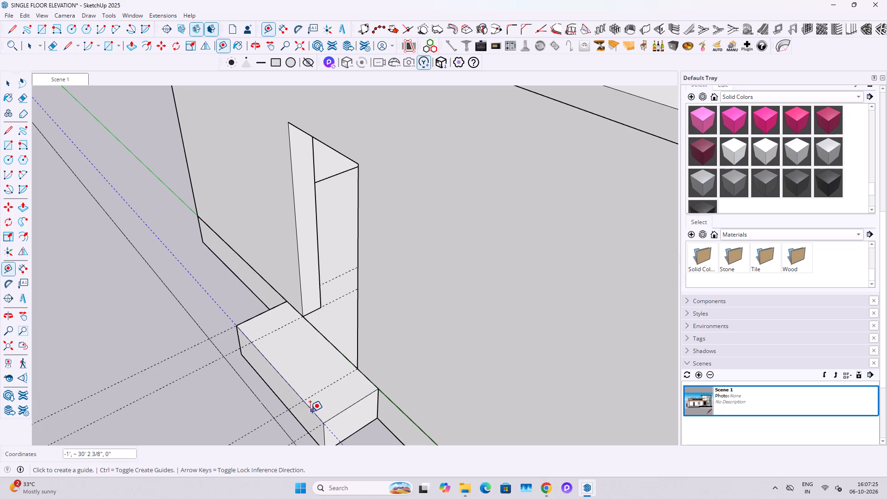
middle_click(310, 412)
Draw a 1'-deep rectangle for a step along the full length of the landing's front edge.
key(space)
key(r)
click(293, 441)
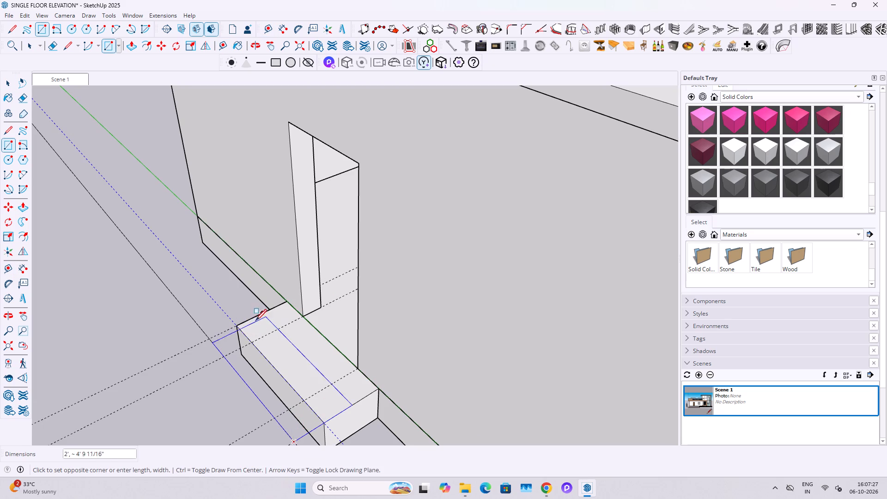
click(240, 326)
Extrude the step rectangle downward 6" and make the block a group.
key(space)
click(249, 383)
key(p)
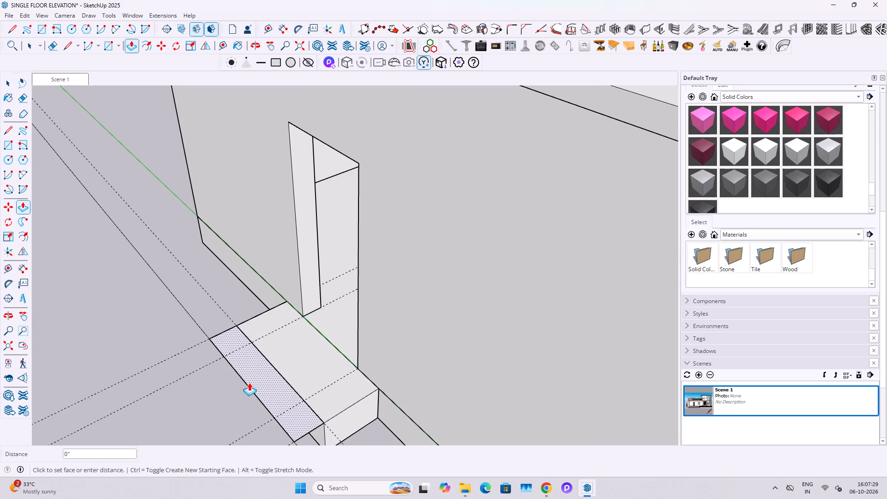
click(249, 383)
text(6")
key(Return)
key(space)
triple_click(261, 379)
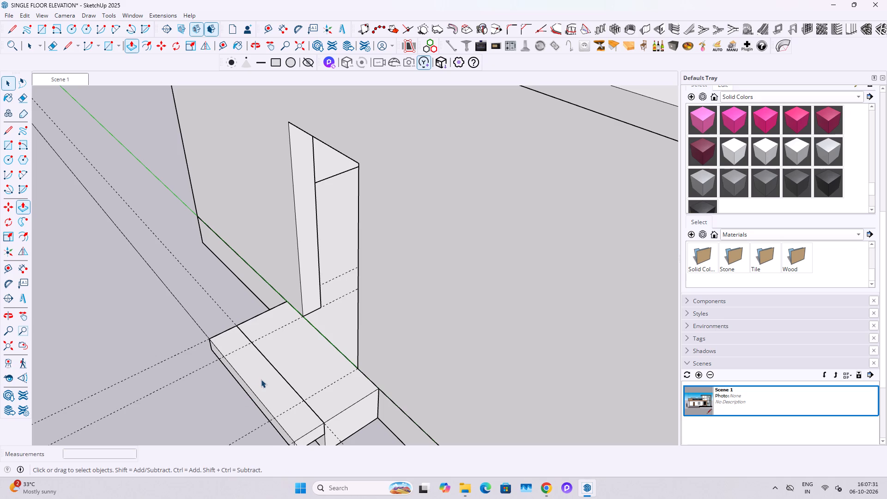
right_click(261, 379)
click(298, 309)
Move the step group down 6" below the landing's top.
middle_drag(321, 410, 295, 338)
scroll(368, 379, up, 2)
key(m)
click(355, 349)
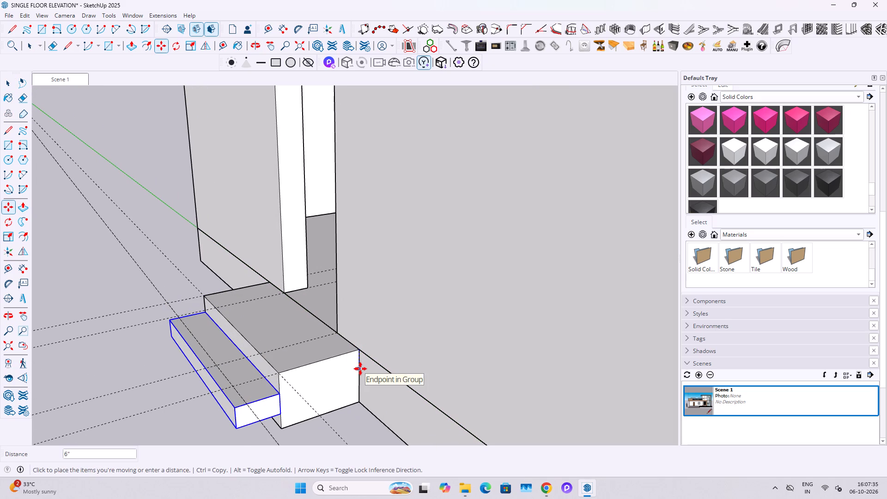
text(6")
key(Return)
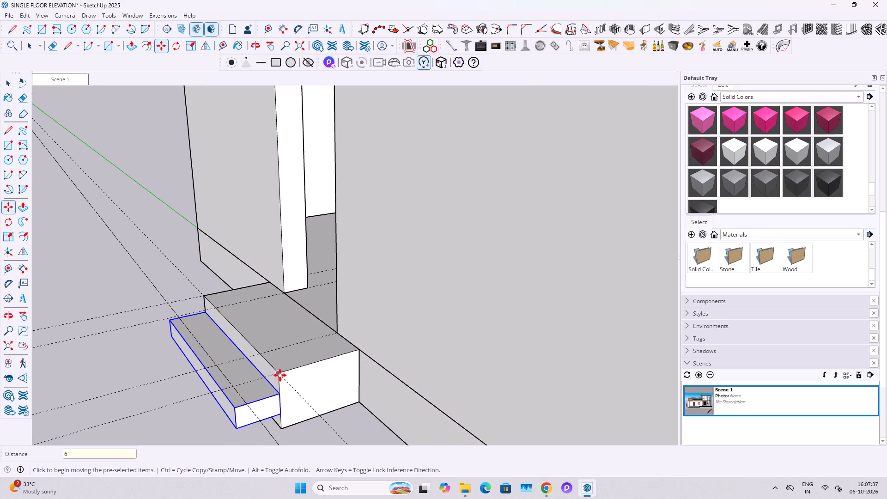
Copy the step outward and down so the copy's top inner corner meets the first step's bottom outer corner.
click(280, 374)
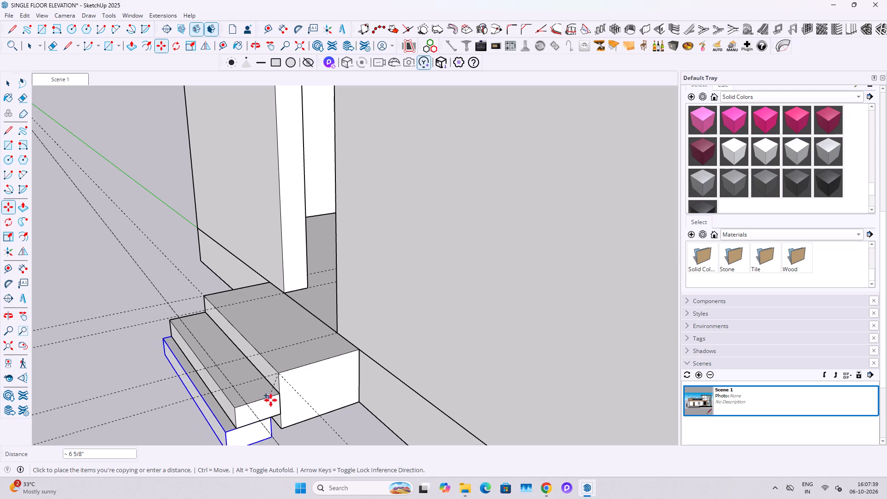
key(space)
click(271, 402)
key(m)
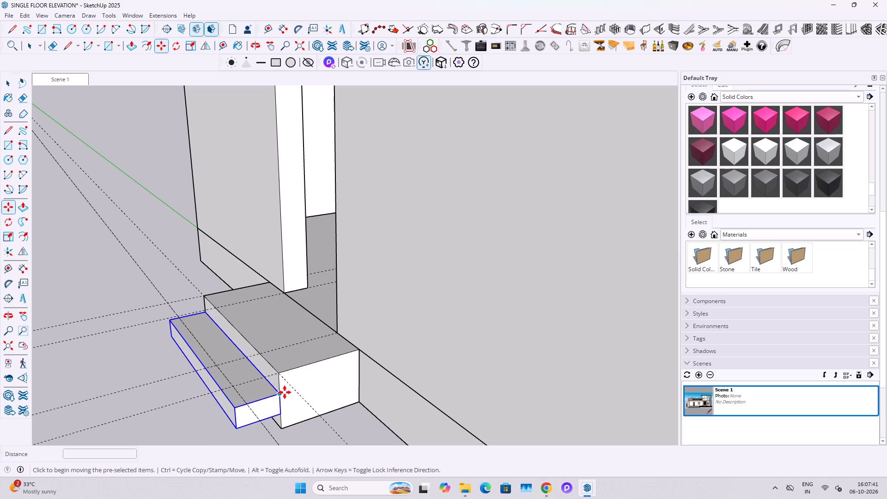
click(281, 395)
click(237, 426)
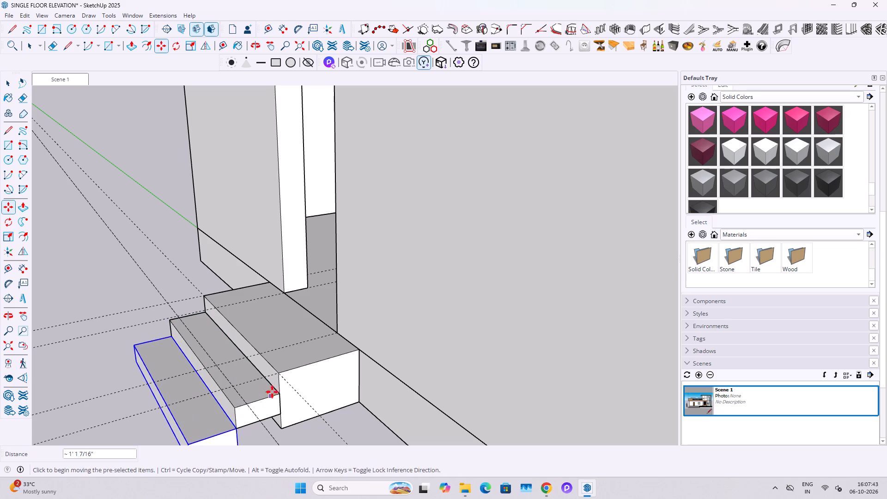
key(space)
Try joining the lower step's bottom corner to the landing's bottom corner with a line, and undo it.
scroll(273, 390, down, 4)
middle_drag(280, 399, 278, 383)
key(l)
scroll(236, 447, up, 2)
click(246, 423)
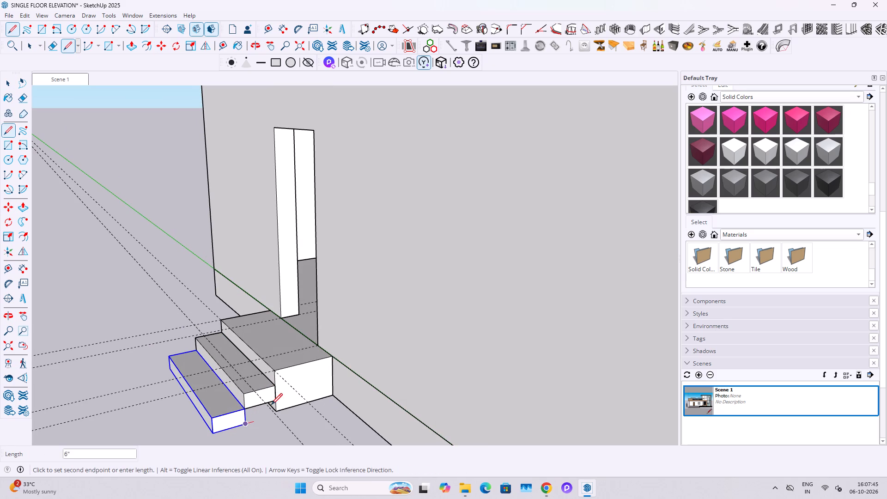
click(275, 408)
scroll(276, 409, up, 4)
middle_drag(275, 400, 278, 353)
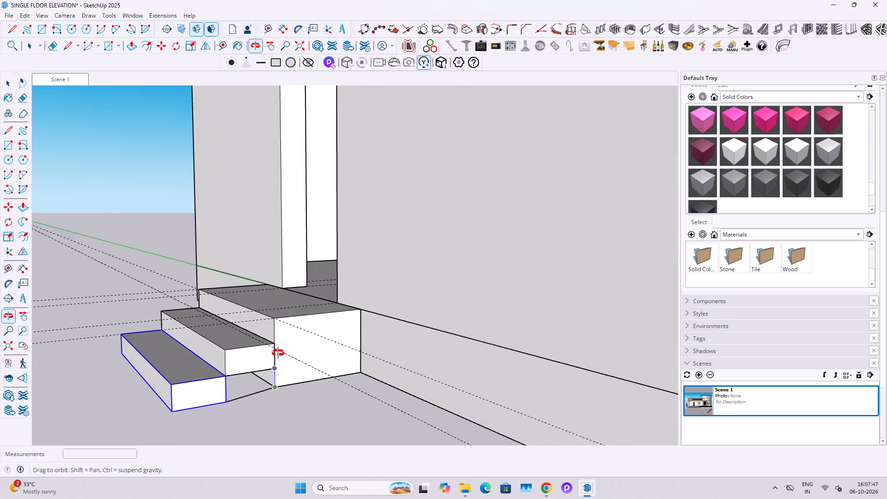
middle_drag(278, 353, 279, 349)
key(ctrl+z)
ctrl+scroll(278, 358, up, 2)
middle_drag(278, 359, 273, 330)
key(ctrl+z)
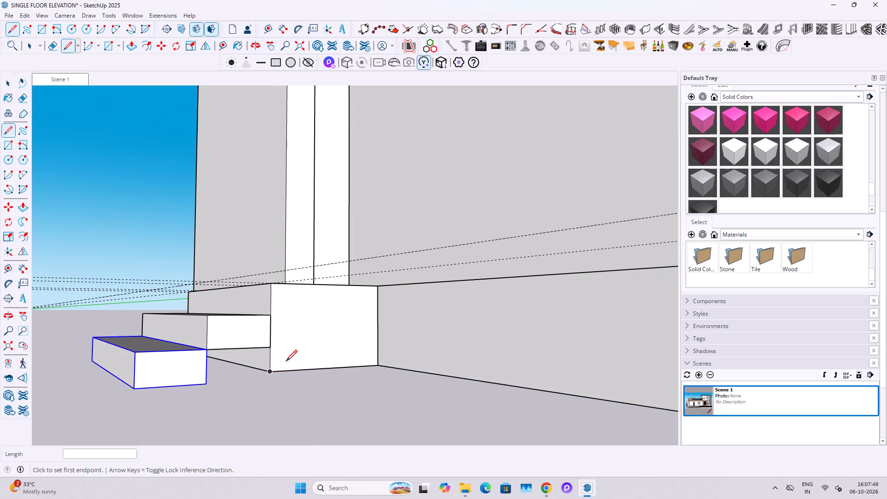
Measure the landing's height from its top edge to its bottom edge.
key(space)
text(t)
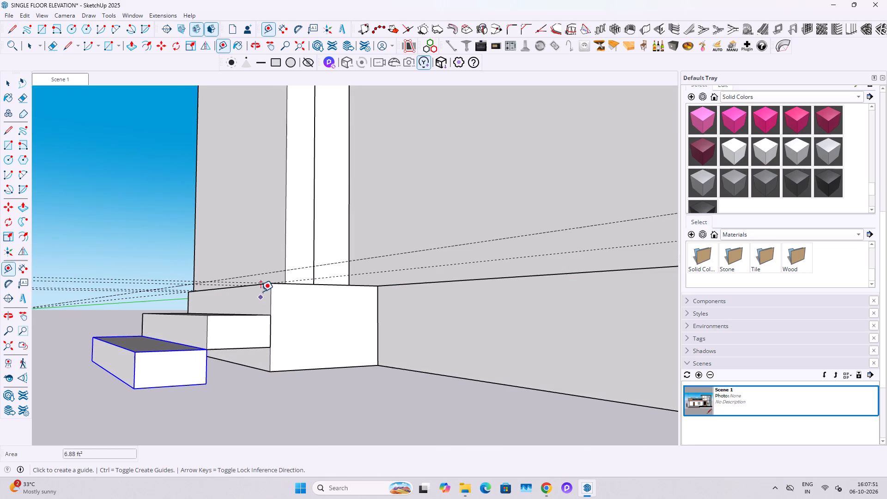
click(304, 286)
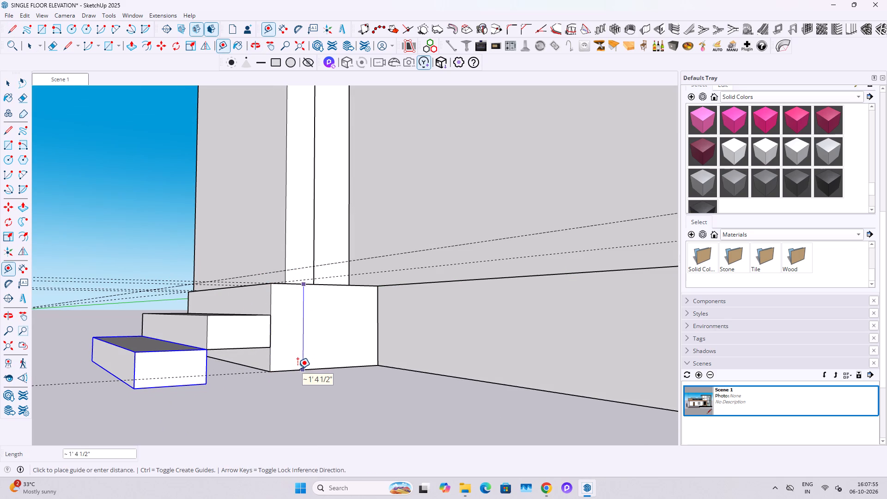
Extend the underside of the house plinth beside the landing downward by 1.5".
scroll(296, 365, up, 4)
middle_drag(296, 365, 222, 413)
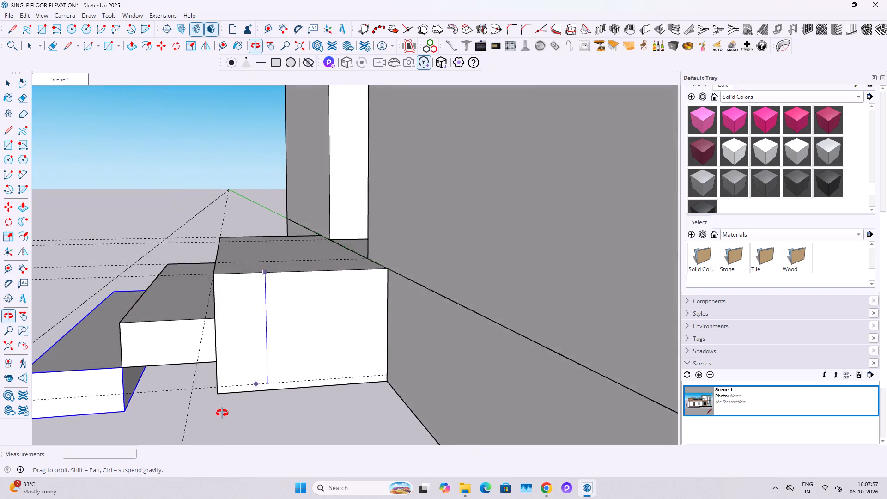
middle_drag(222, 413, 295, 279)
key(space)
double_click(433, 342)
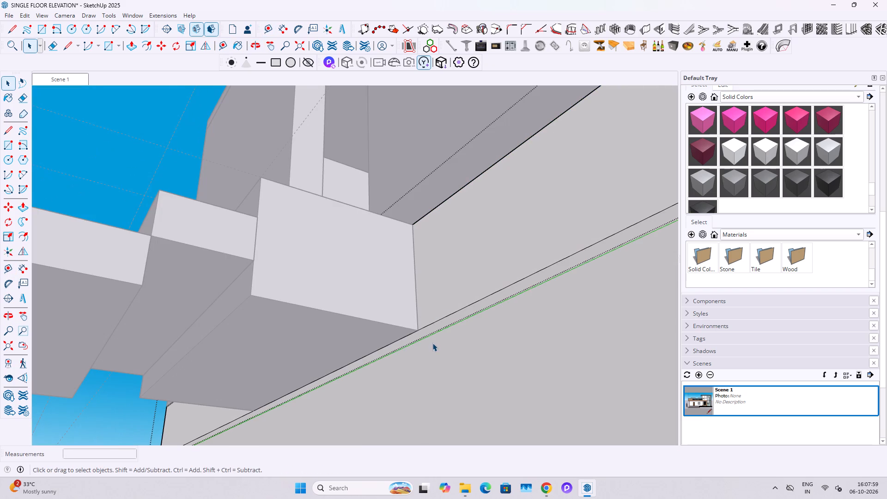
key(p)
click(432, 343)
text(1.5")
key(Return)
key(space)
key(Escape)
Extend the landing block's underside downward 1 1/2" so it is flush with the bottom of the plinth.
double_click(347, 304)
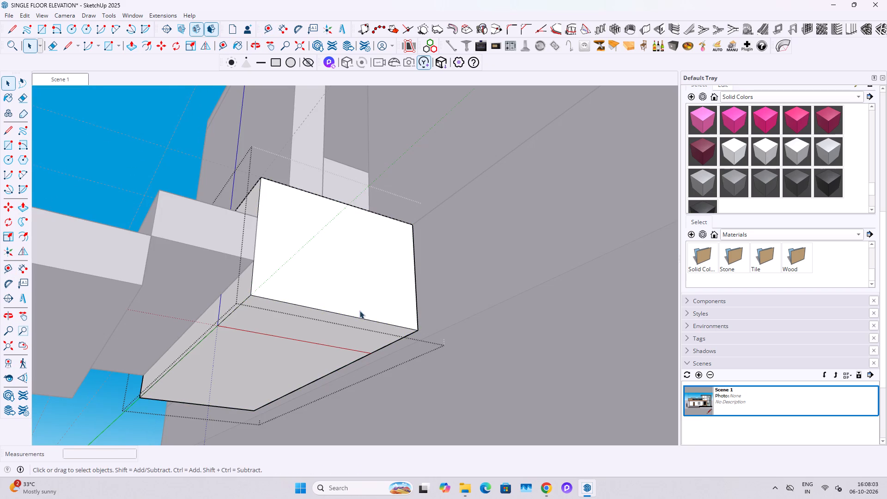
click(358, 328)
key(p)
click(359, 328)
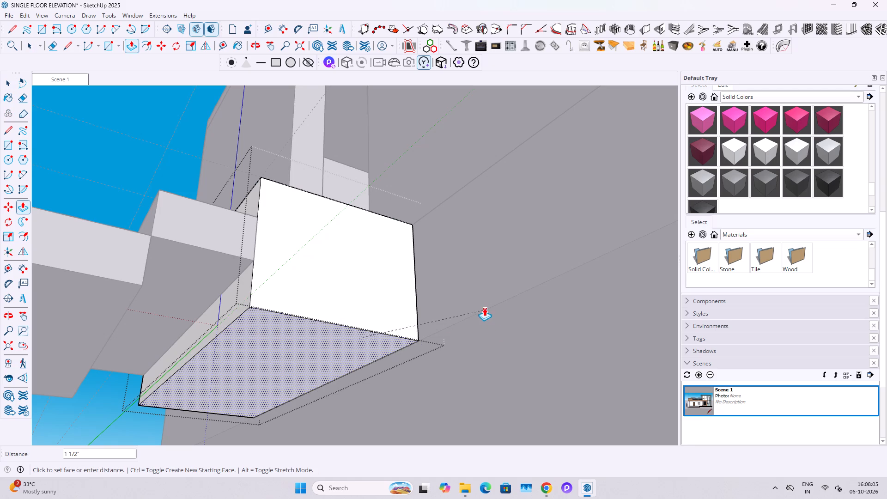
click(484, 308)
middle_drag(468, 308, 448, 363)
key(space)
key(Escape)
Create a guide along the bottom edge of the landing's end face, running out past the steps.
scroll(446, 367, down, 4)
key(space)
middle_drag(325, 322, 317, 350)
middle_drag(302, 347, 297, 374)
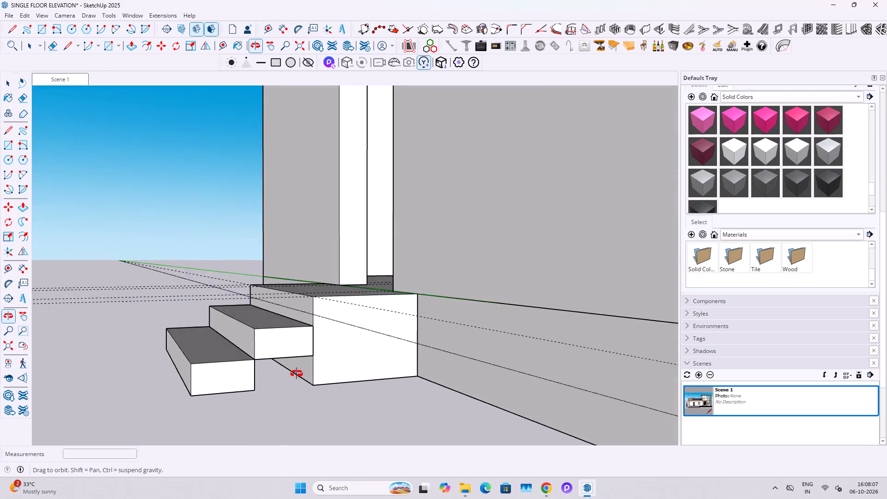
middle_drag(297, 374, 313, 388)
scroll(335, 391, up, 2)
key(t)
double_click(337, 390)
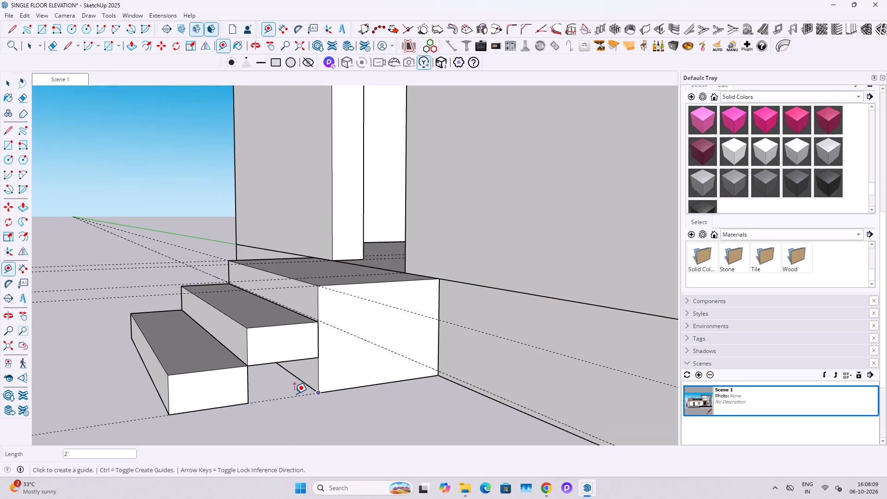
middle_drag(289, 386, 287, 366)
Outline a rectangular face filling the gap below the upper step, between the lower step and the landing.
key(space)
key(l)
click(242, 374)
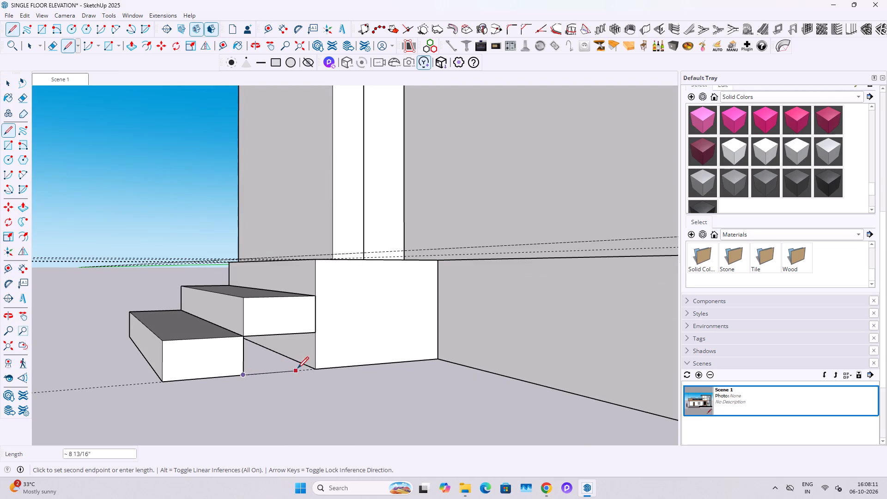
click(313, 369)
click(313, 332)
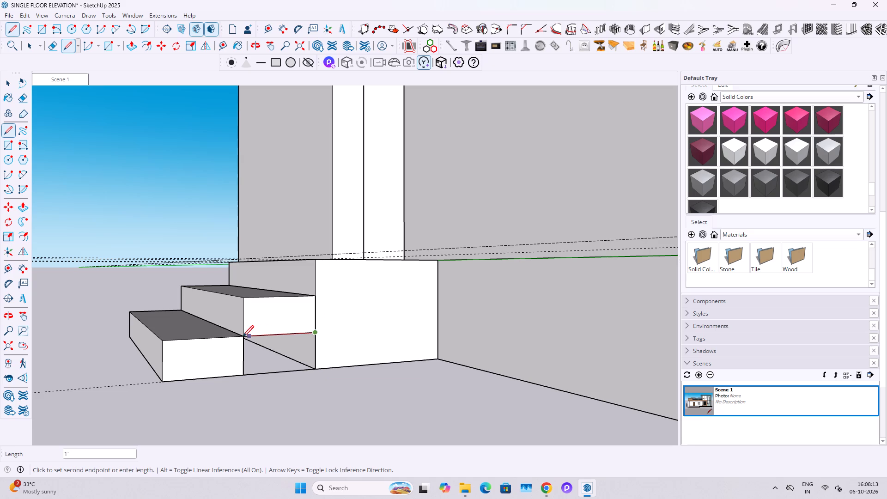
click(243, 338)
click(245, 370)
key(space)
Extrude the filler face about 2 1/16", and extend its far side about 4' 9 15/16" to the steps' opposite end.
click(284, 357)
key(p)
drag(284, 357, 279, 357)
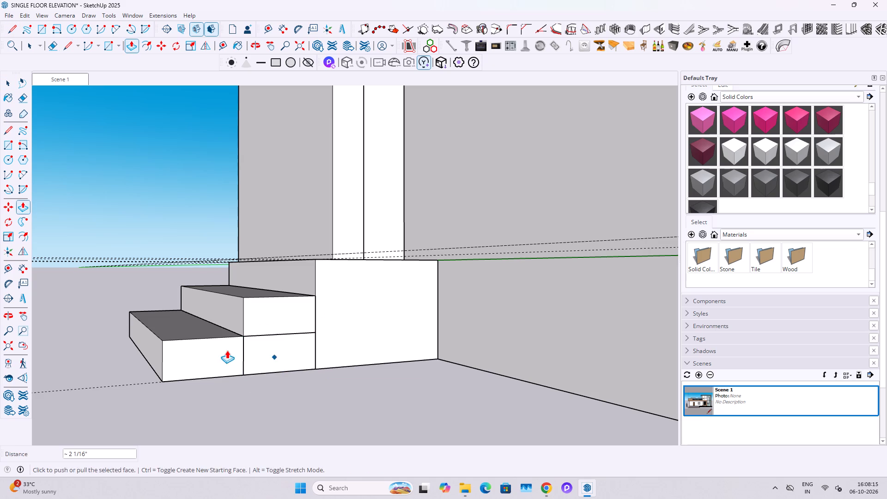
middle_drag(224, 348, 500, 387)
scroll(568, 393, down, 5)
middle_drag(232, 347, 440, 341)
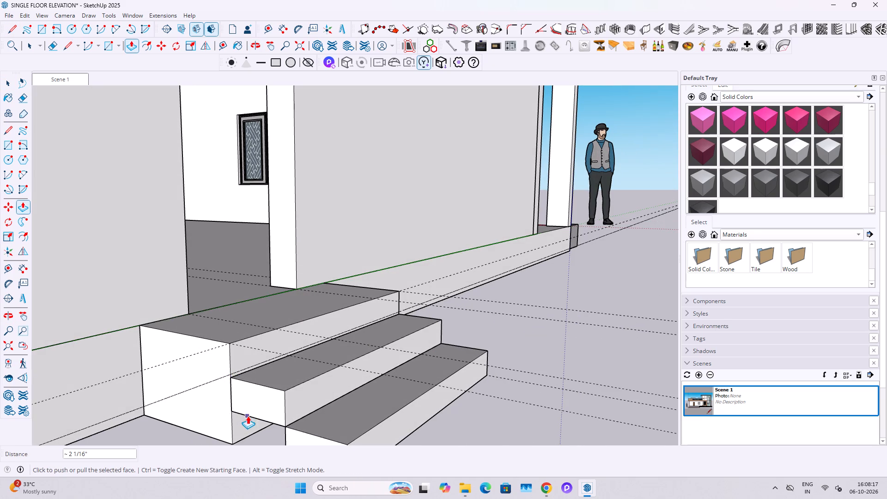
click(248, 416)
middle_drag(255, 403, 354, 333)
key(space)
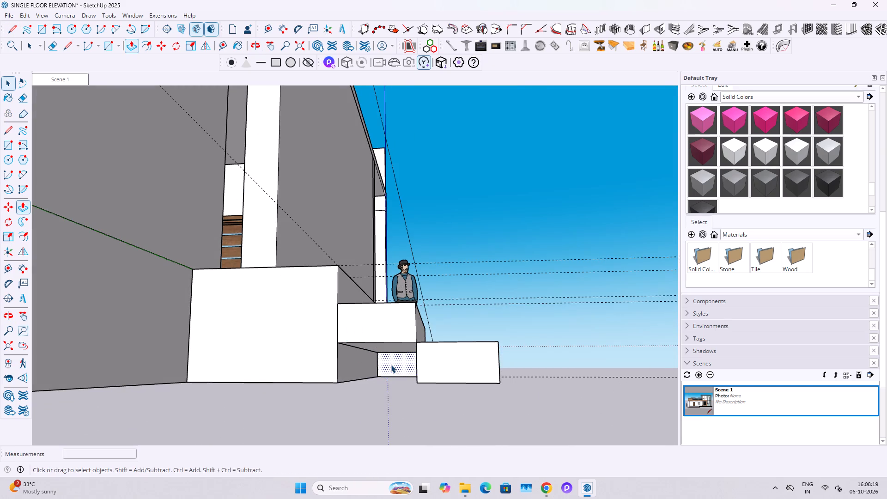
click(391, 365)
key(p)
click(391, 364)
click(338, 316)
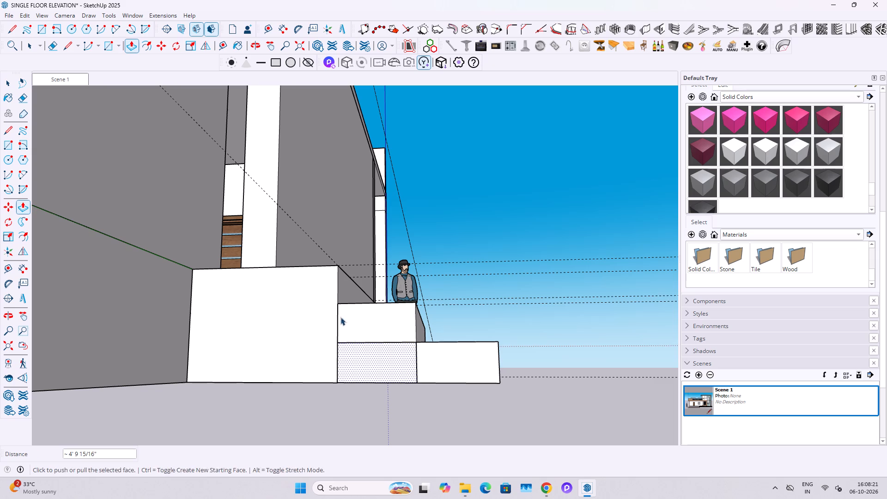
Make the filler block under the upper step a group.
key(space)
triple_click(360, 364)
right_click(360, 364)
click(394, 285)
Delete all guides from the model and clear the selection.
middle_drag(468, 336, 233, 405)
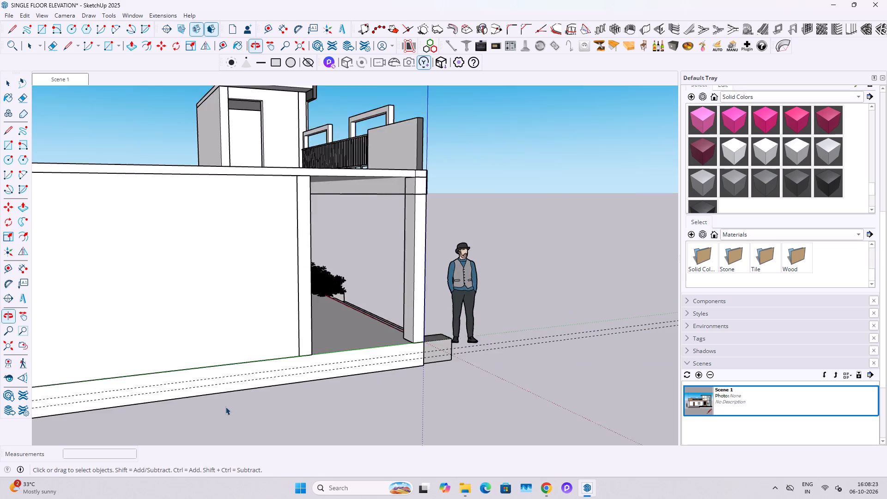
scroll(225, 407, down, 4)
shift+middle_drag(190, 407, 401, 376)
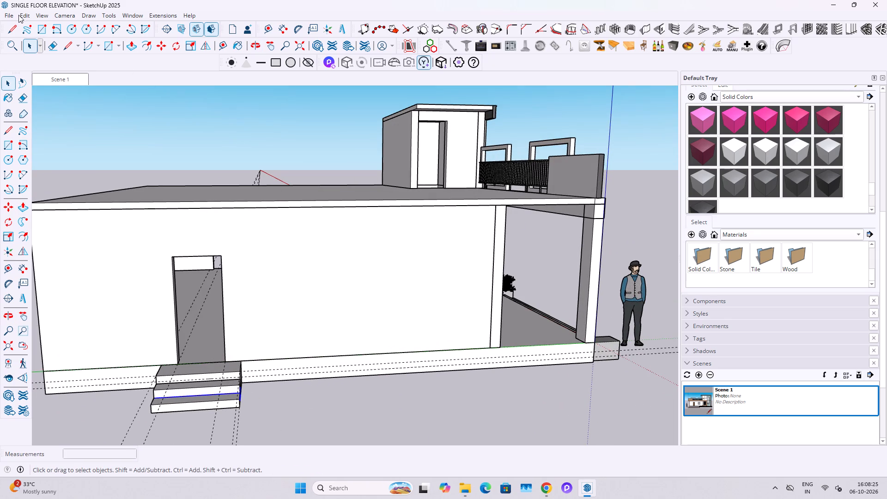
click(18, 16)
click(56, 110)
middle_drag(370, 329, 282, 362)
scroll(247, 359, down, 2)
middle_drag(289, 384, 279, 374)
click(266, 411)
Examine the side entrance steps, the interior and the staircase inside the house.
middle_drag(331, 397, 122, 394)
middle_drag(406, 379, 680, 343)
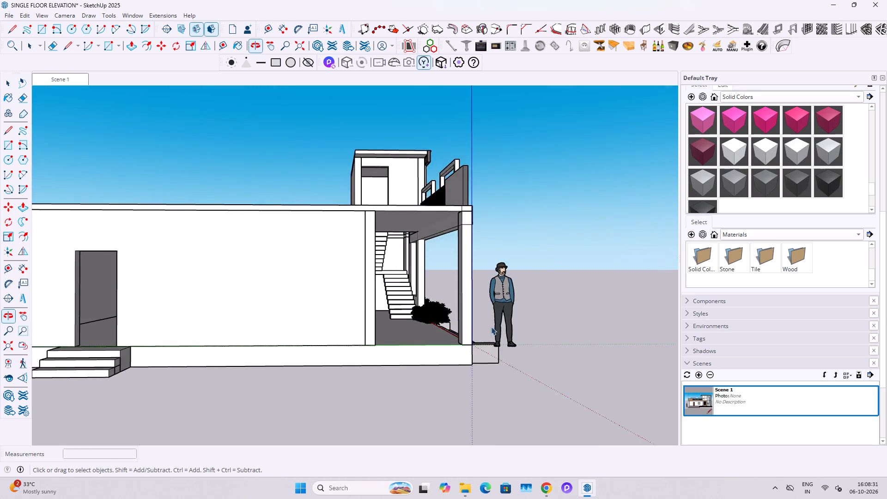
scroll(491, 327, up, 17)
shift+middle_drag(321, 280, 445, 358)
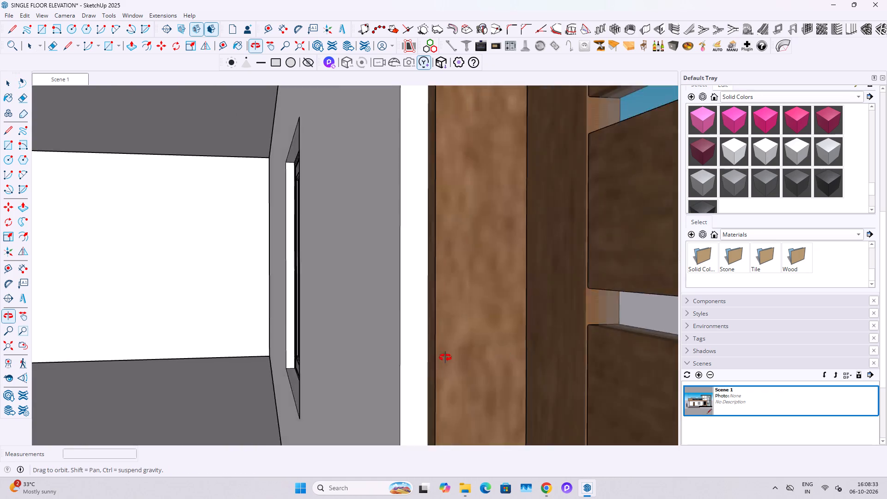
shift+middle_drag(445, 358, 417, 373)
scroll(393, 360, up, 8)
middle_drag(355, 331, 385, 329)
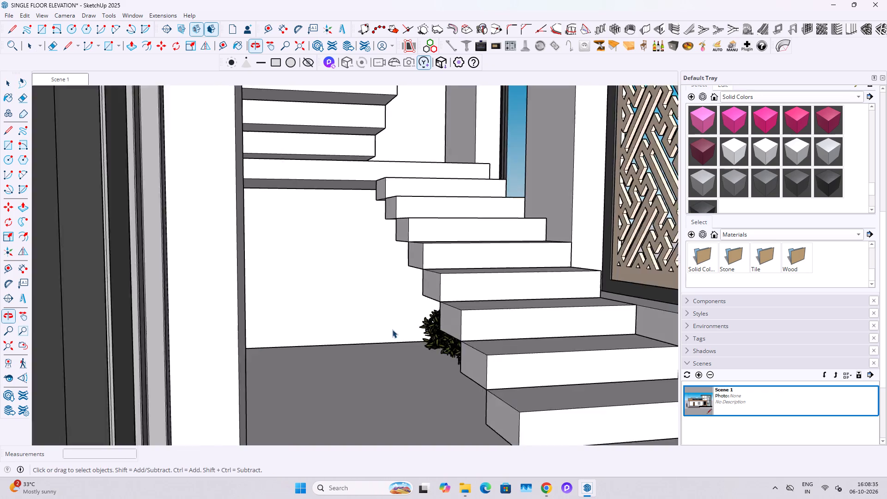
scroll(392, 329, up, 7)
middle_drag(448, 329, 437, 353)
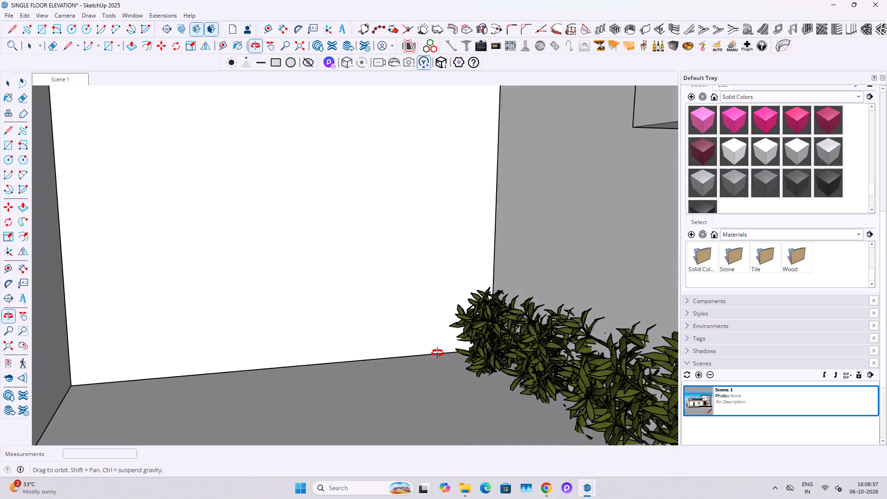
middle_drag(437, 353, 211, 392)
scroll(425, 378, down, 20)
scroll(425, 378, down, 7)
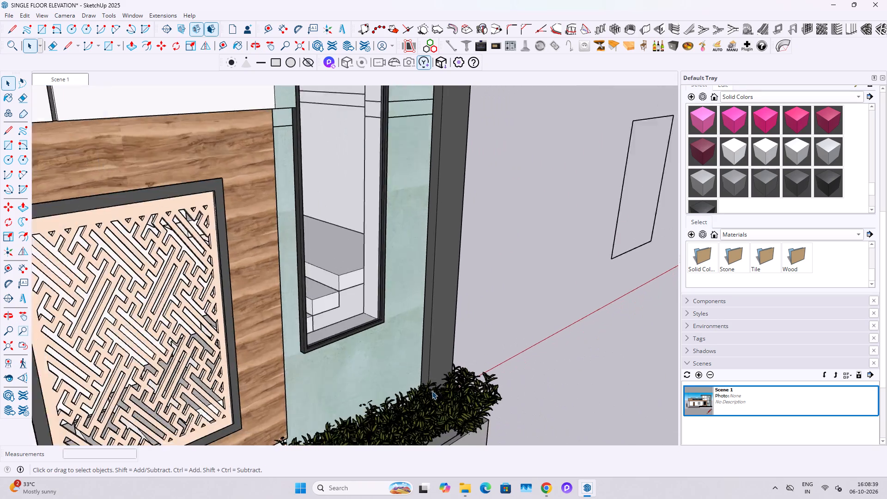
Examine the house exterior, checking the opposite side wall with its opening and the finished front elevation.
scroll(432, 391, down, 1)
middle_drag(410, 365, 300, 363)
scroll(313, 349, down, 12)
middle_drag(317, 329, 107, 298)
middle_drag(352, 285, 304, 285)
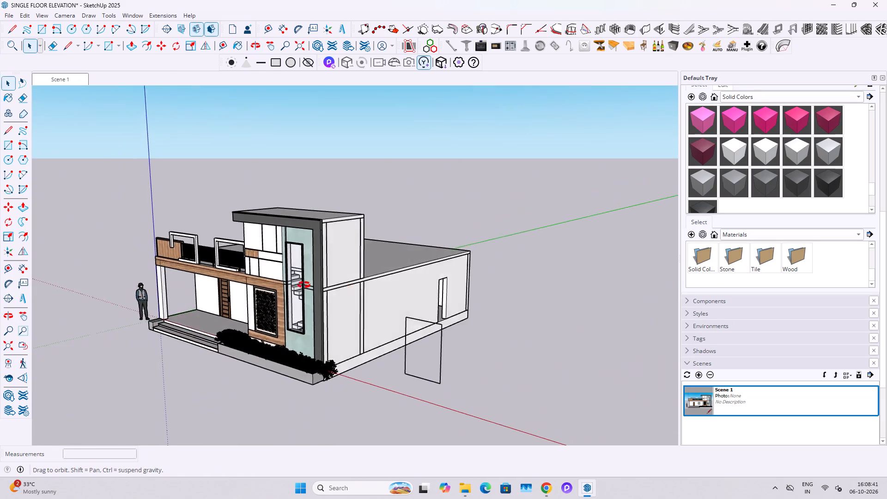
middle_drag(304, 285, 200, 281)
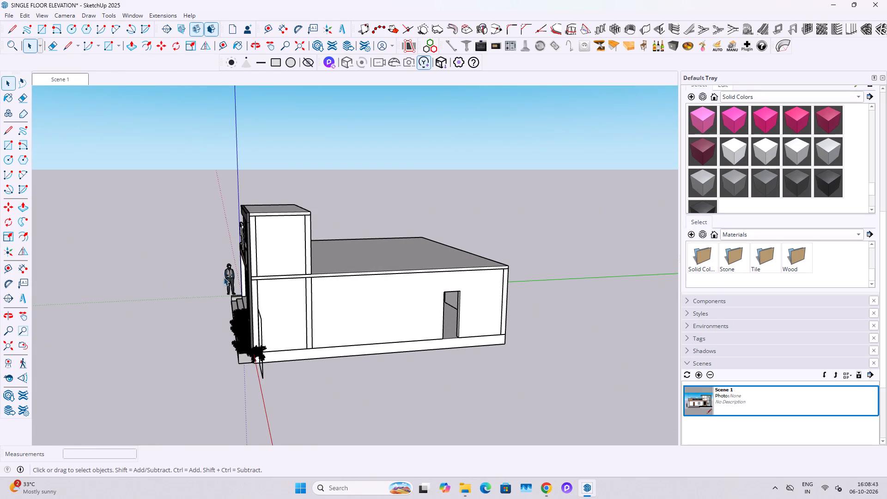
middle_drag(342, 297, 637, 269)
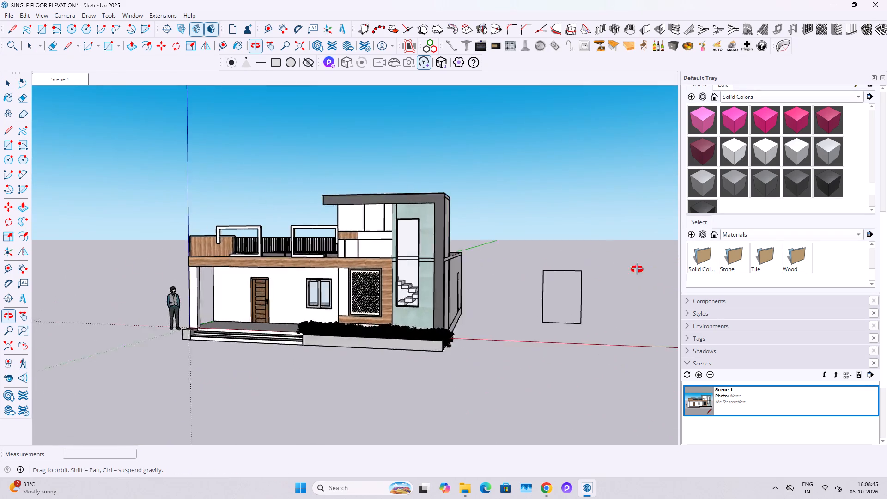
middle_drag(637, 269, 646, 267)
scroll(317, 253, up, 3)
middle_drag(437, 317, 441, 336)
shift+scroll(441, 335, up, 2)
scroll(441, 344, down, 1)
shift+middle_click(418, 346)
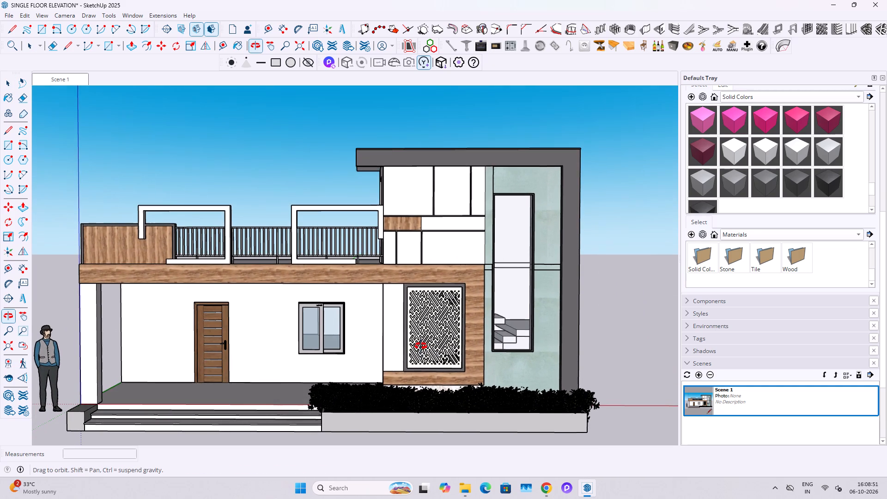
Select the front terrace railing and look through the Solid Colors materials for a suitable finish.
scroll(355, 268, up, 6)
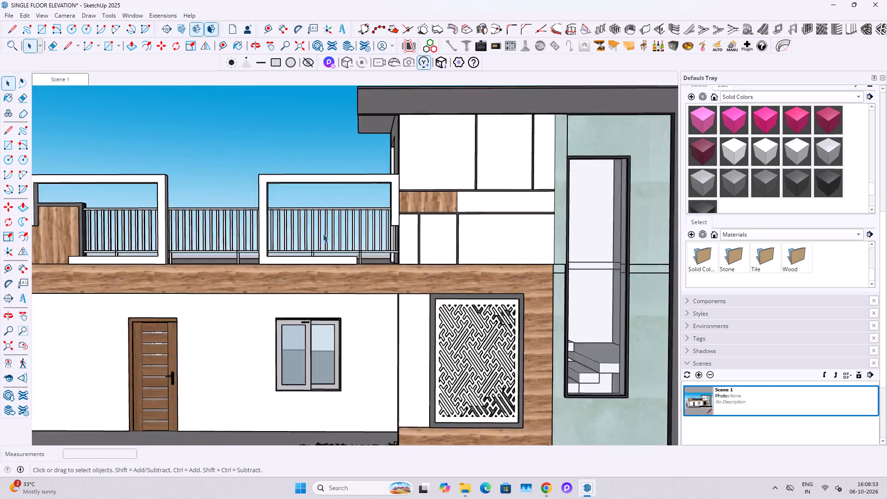
scroll(323, 234, up, 6)
click(364, 279)
scroll(364, 279, down, 2)
scroll(755, 206, up, 1)
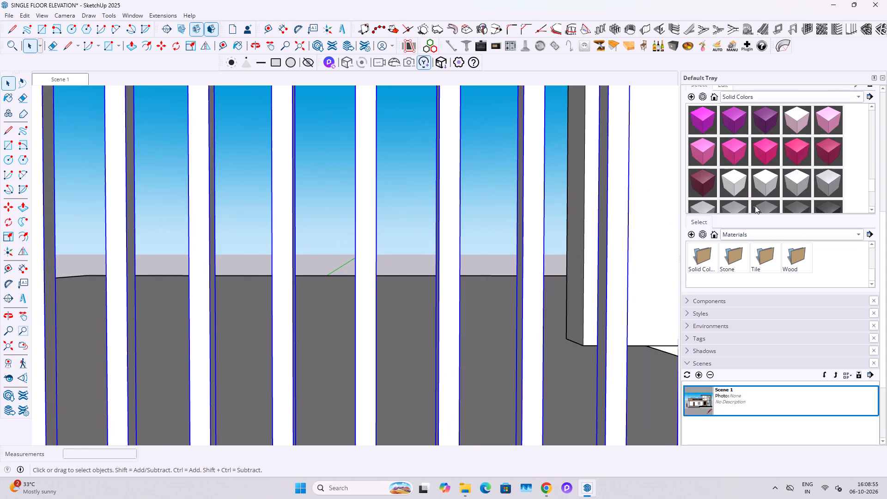
scroll(754, 205, up, 9)
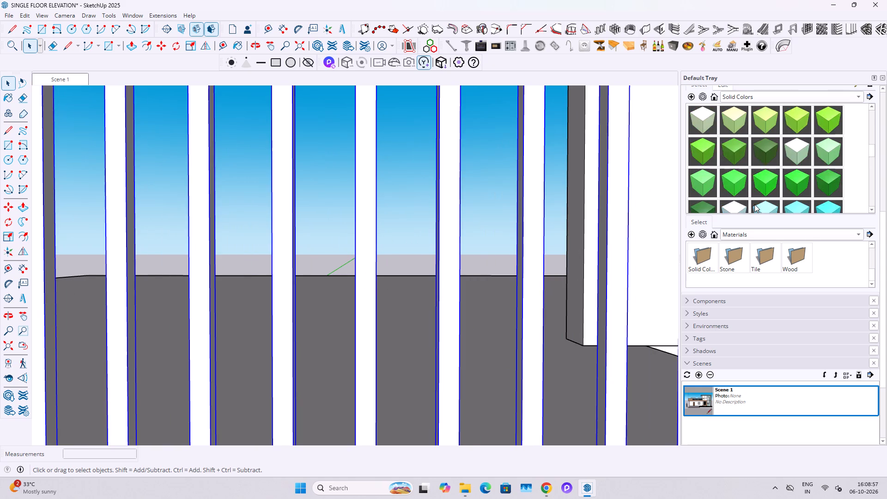
scroll(754, 204, up, 12)
scroll(748, 217, down, 9)
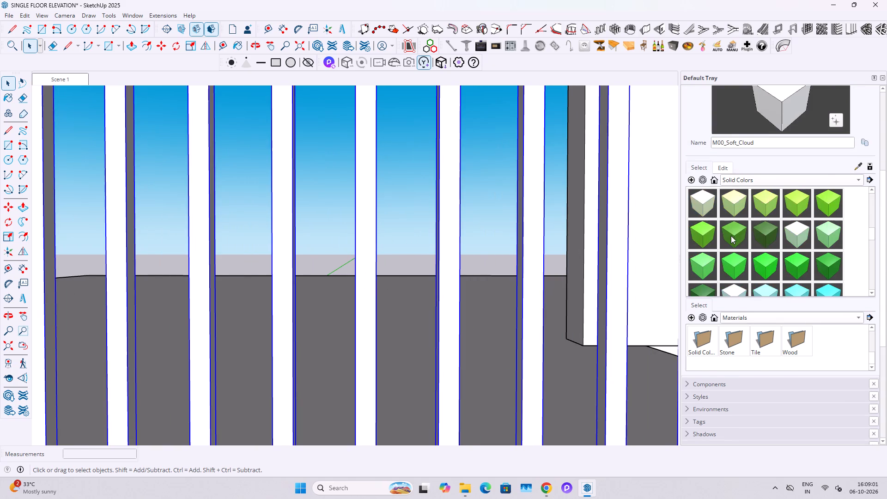
scroll(730, 236, down, 2)
Switch to 3D Warehouse in Chrome and search the models for "railing metal".
click(553, 489)
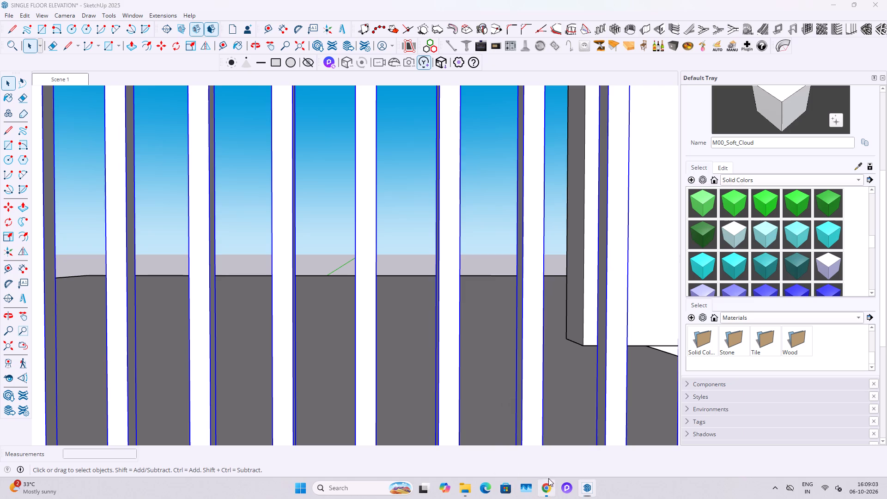
click(258, 9)
click(467, 162)
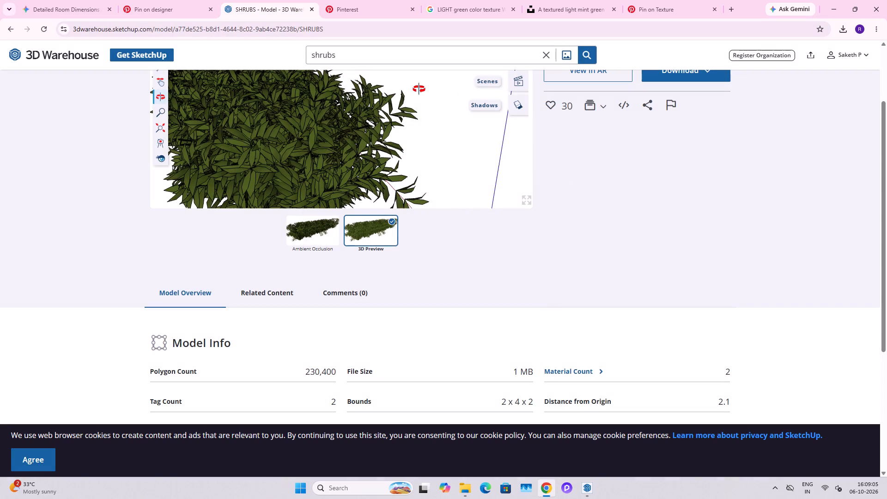
drag(345, 58, 292, 66)
text(railing mert)
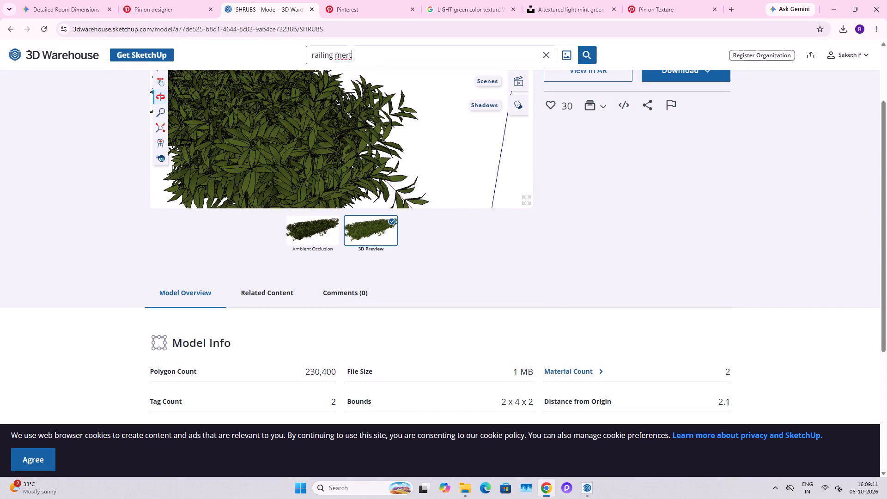
key(BackSpace)
key(BackSpace)
key(a)
key(BackSpace)
text(tal)
key(Return)
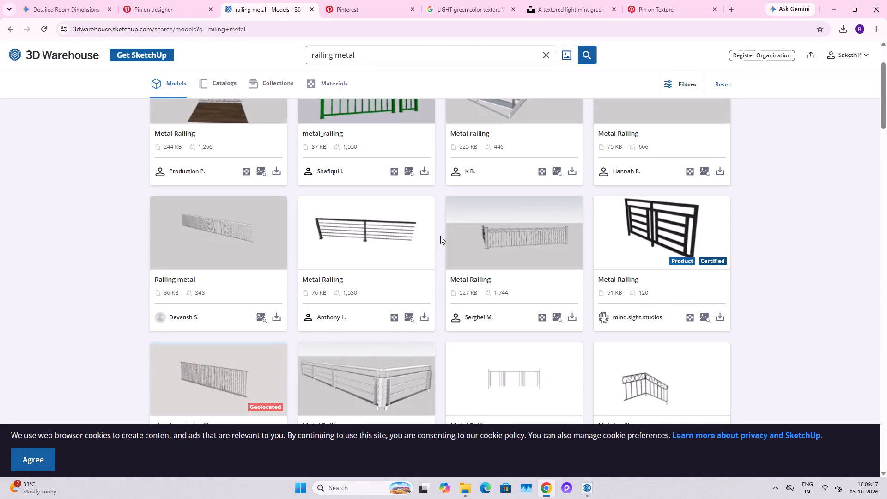
Browse the "railing metal" search results in 3D Warehouse for a railing design and finish suited to the terrace.
scroll(486, 307, down, 9)
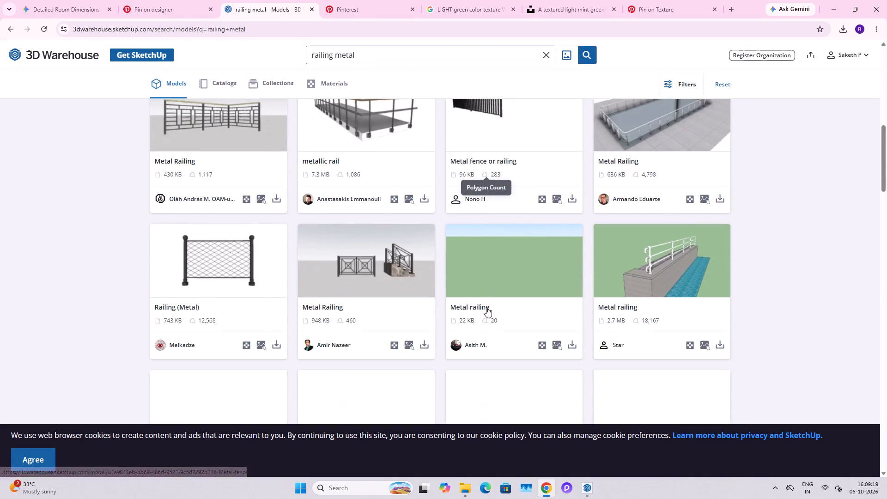
scroll(486, 307, down, 6)
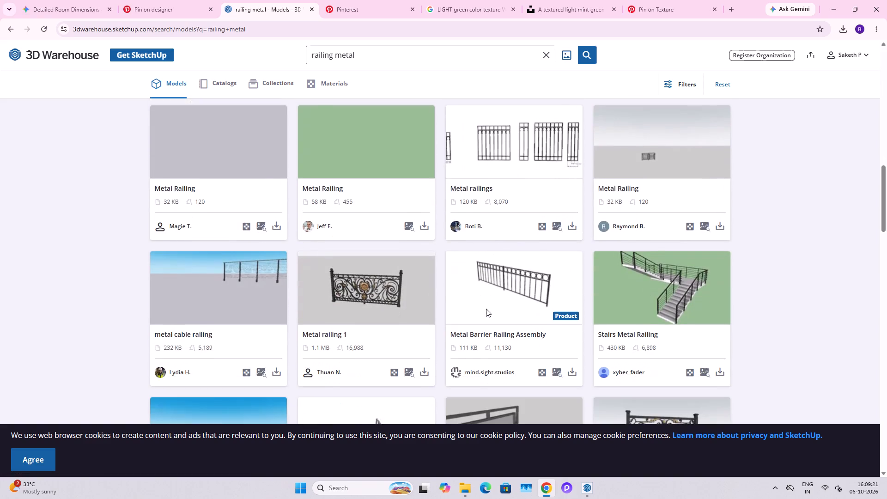
scroll(486, 309, down, 3)
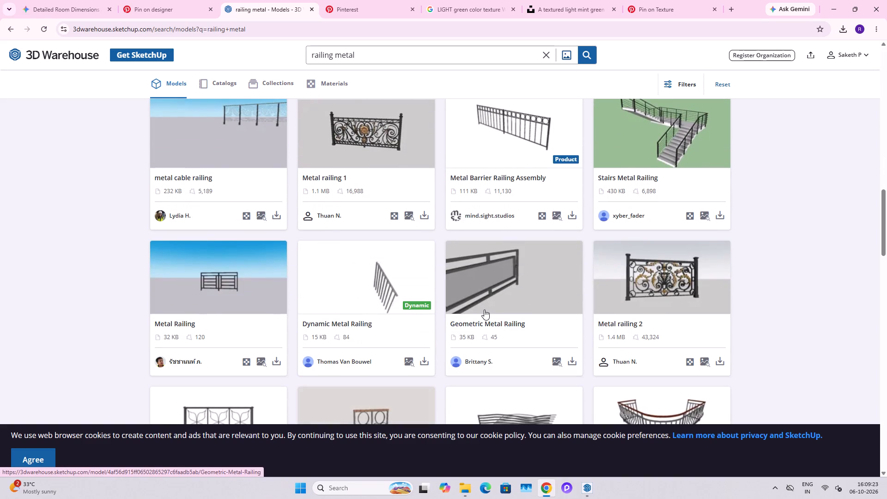
scroll(484, 310, down, 7)
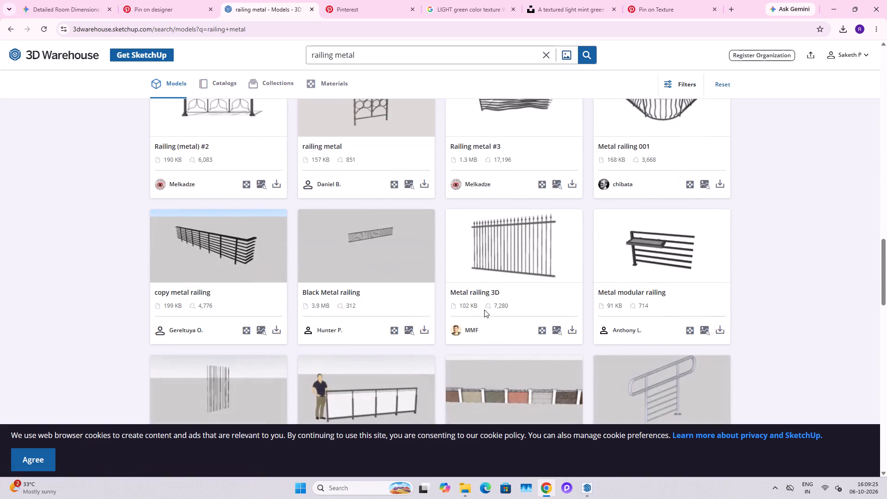
scroll(484, 310, down, 10)
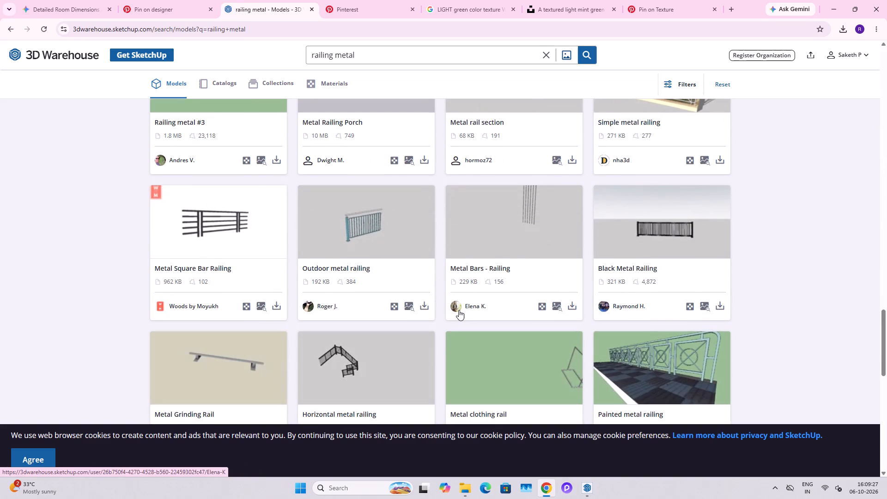
Return to SketchUp and paint the selected front terrace railing with the Solid Colors material M06_Steel_Smoke.
click(831, 0)
scroll(774, 227, down, 5)
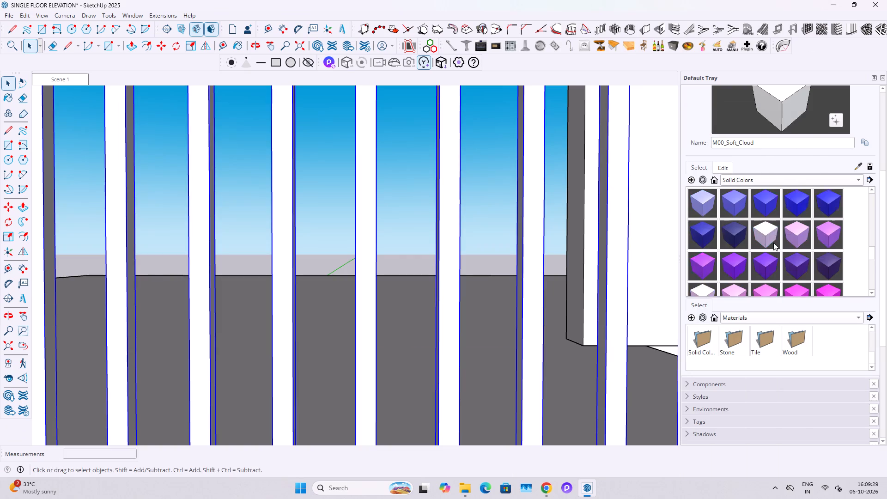
scroll(773, 243, down, 5)
click(775, 207)
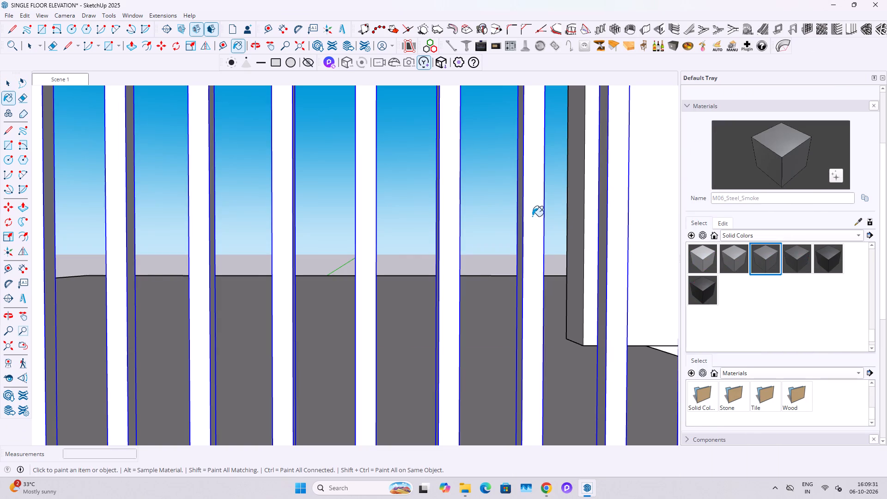
click(532, 216)
scroll(519, 225, down, 12)
key(v)
key(space)
key(Escape)
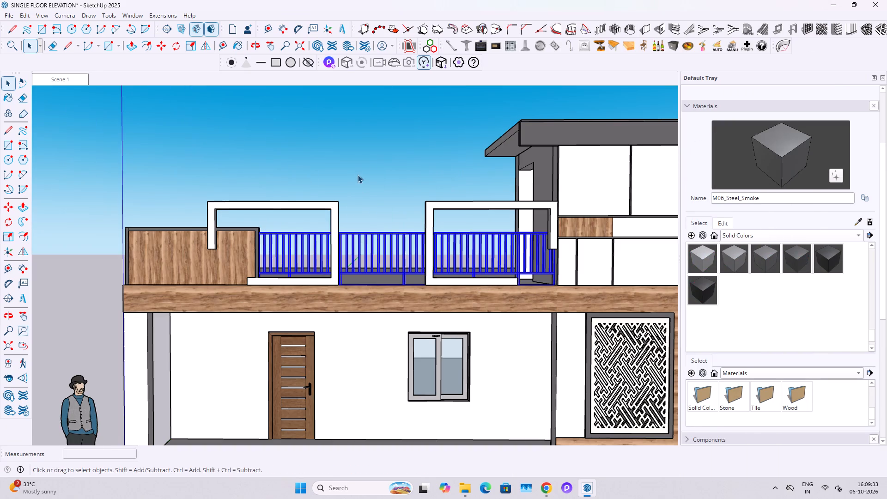
click(358, 174)
scroll(409, 255, up, 4)
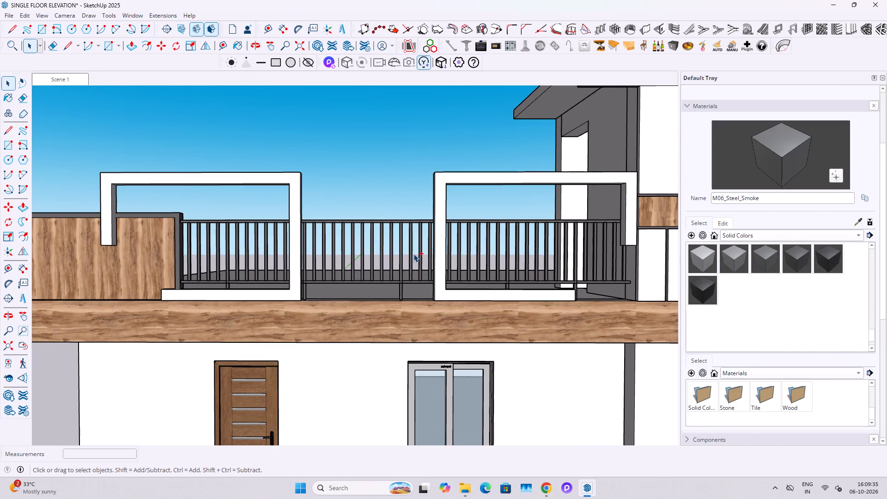
Save the single floor elevation model.
key(ctrl+a)
scroll(184, 208, up, 3)
shift+middle_drag(180, 203, 239, 239)
scroll(239, 239, down, 3)
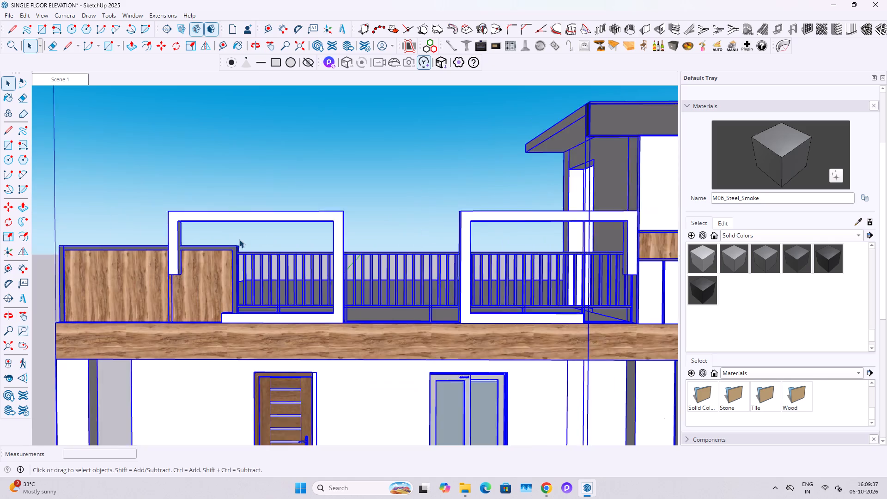
scroll(239, 239, down, 2)
key(ctrl+s)
click(387, 312)
click(328, 207)
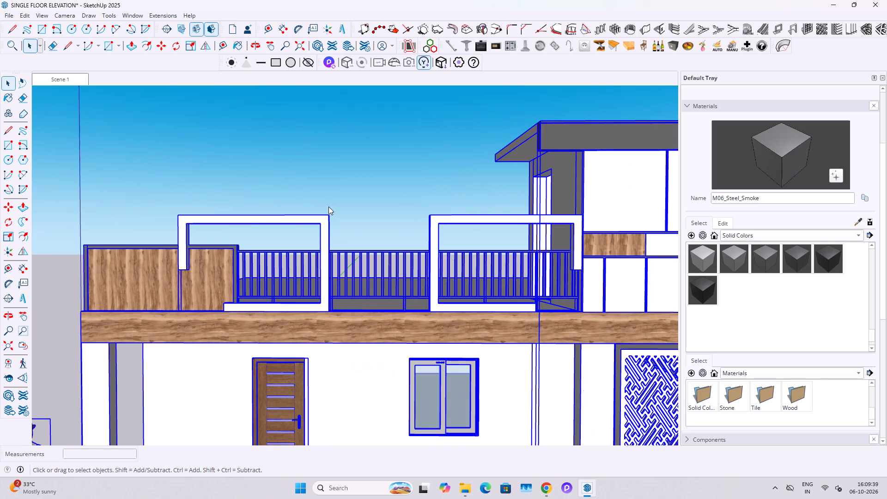
Place a guide line along the front top edge of the white terrace frames, spanning the gap between them.
scroll(318, 218, up, 18)
middle_drag(320, 239, 321, 239)
scroll(321, 239, up, 1)
middle_drag(321, 239, 365, 264)
scroll(376, 310, down, 3)
shift+middle_drag(506, 372, 353, 379)
middle_drag(363, 377, 352, 363)
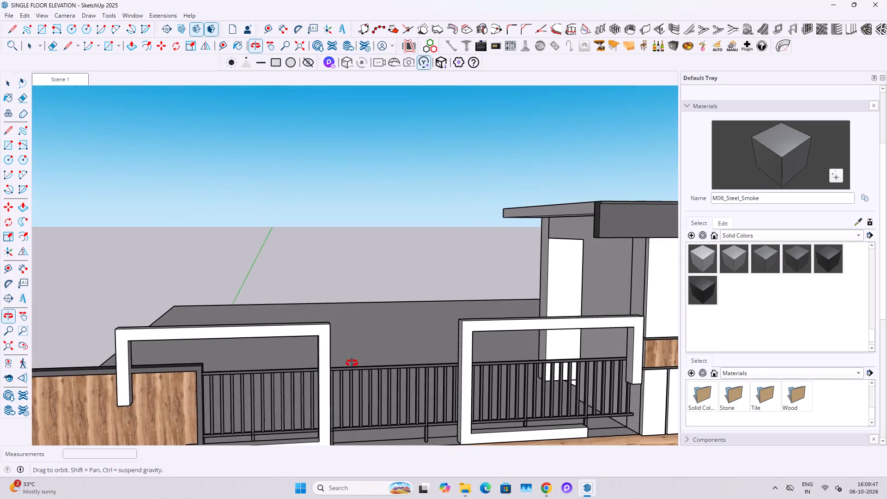
middle_drag(352, 363, 351, 361)
key(r)
scroll(341, 336, up, 2)
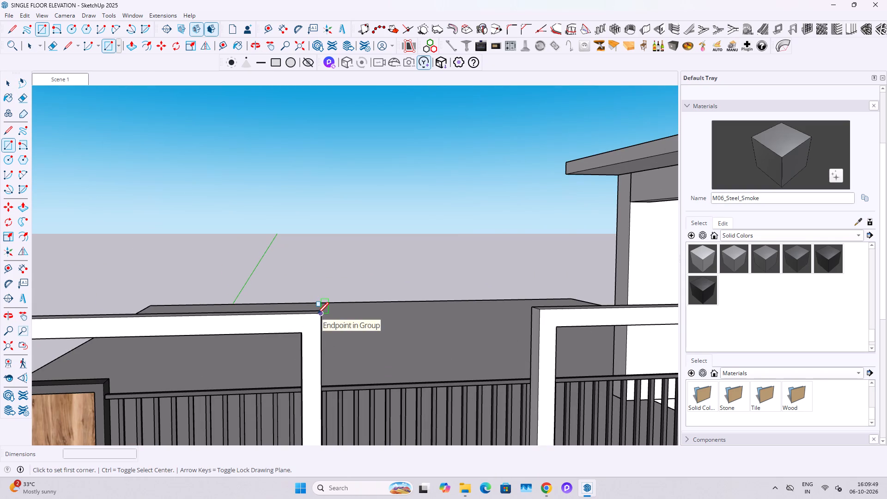
key(space)
key(t)
double_click(550, 309)
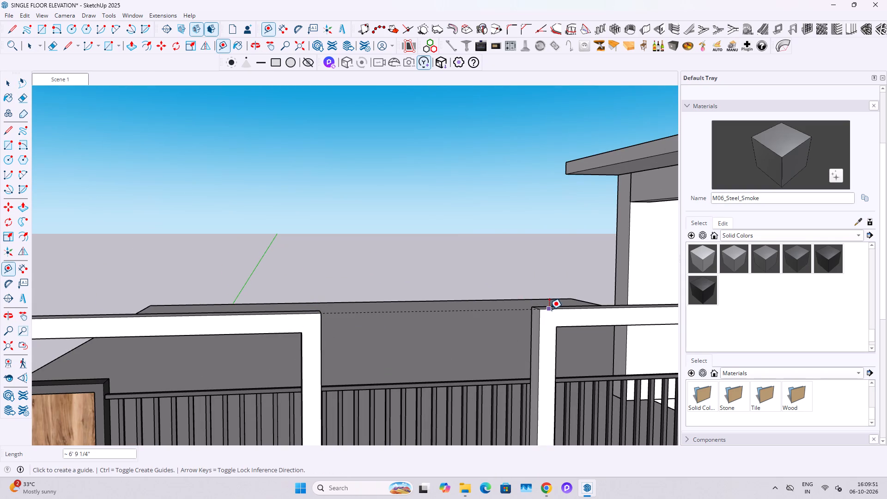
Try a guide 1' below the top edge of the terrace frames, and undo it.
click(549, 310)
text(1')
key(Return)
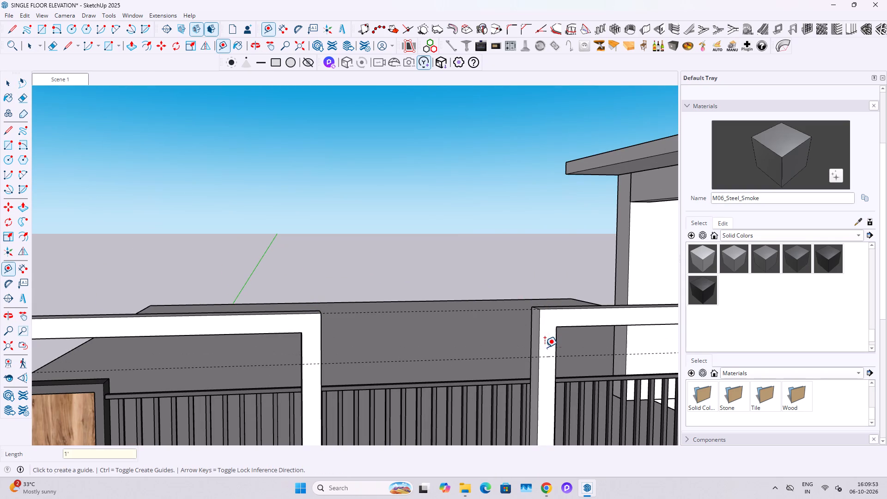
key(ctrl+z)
Add two horizontal guides offset from the terrace frames' top edge, one 1' below and one 1' above.
scroll(544, 312, up, 3)
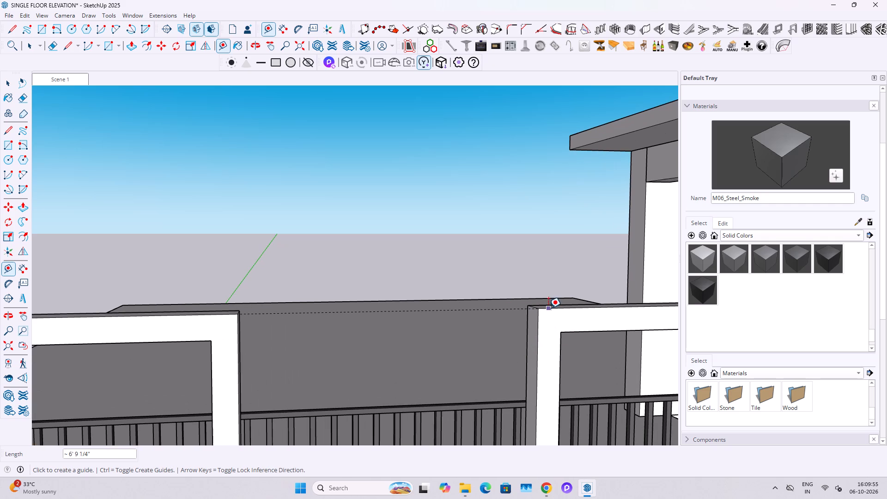
click(548, 308)
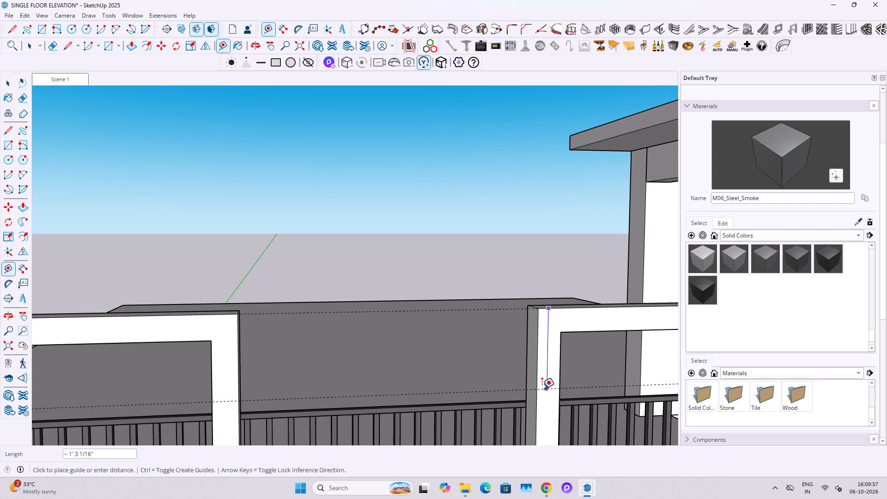
text(1')
key(Return)
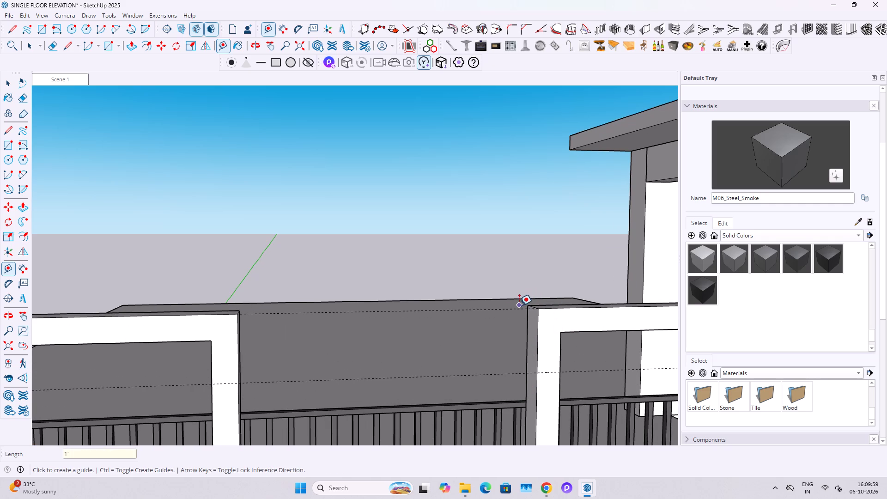
click(518, 306)
text(1')
key(Return)
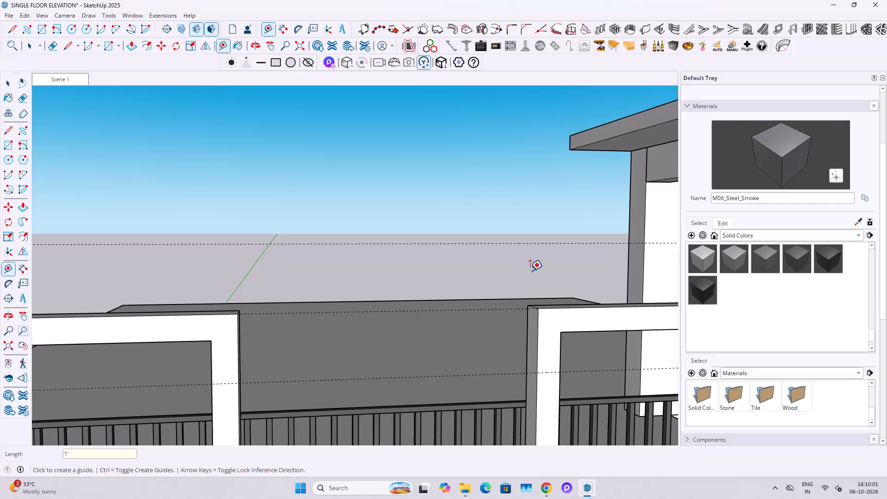
Add vertical guides along the facing post edges of the two white terrace frames.
key(space)
key(r)
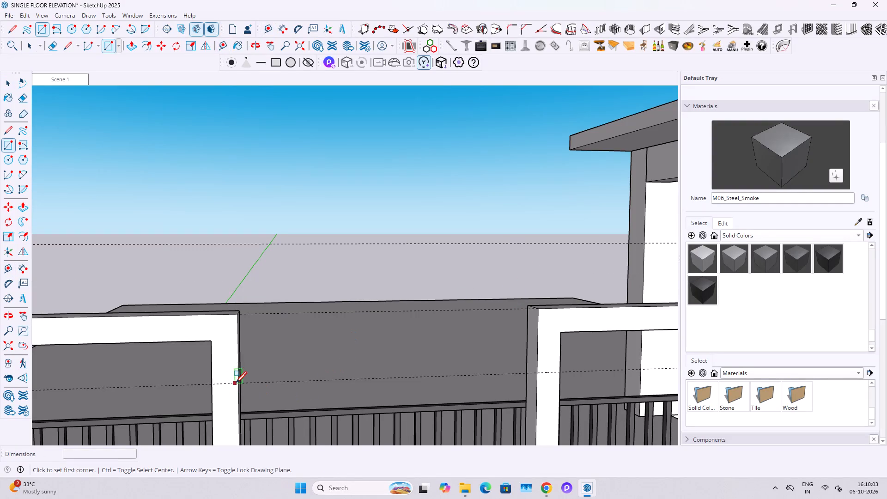
key(space)
key(t)
double_click(240, 359)
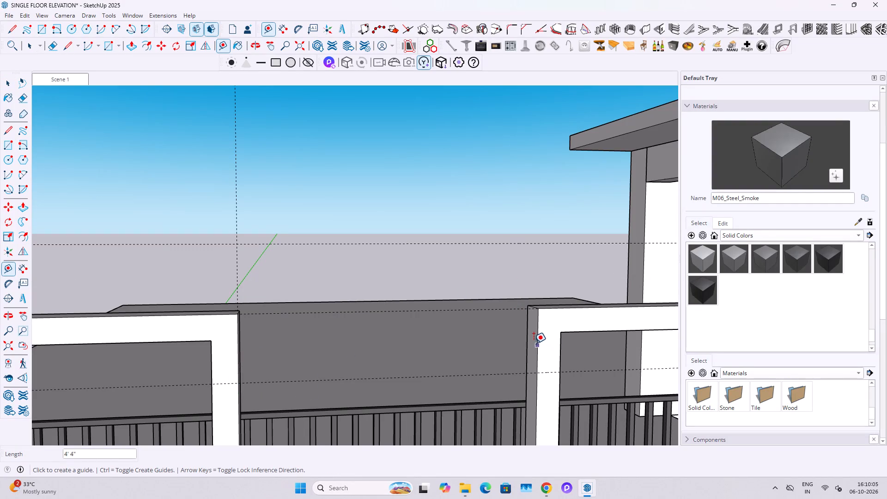
click(533, 343)
click(533, 343)
key(space)
key(t)
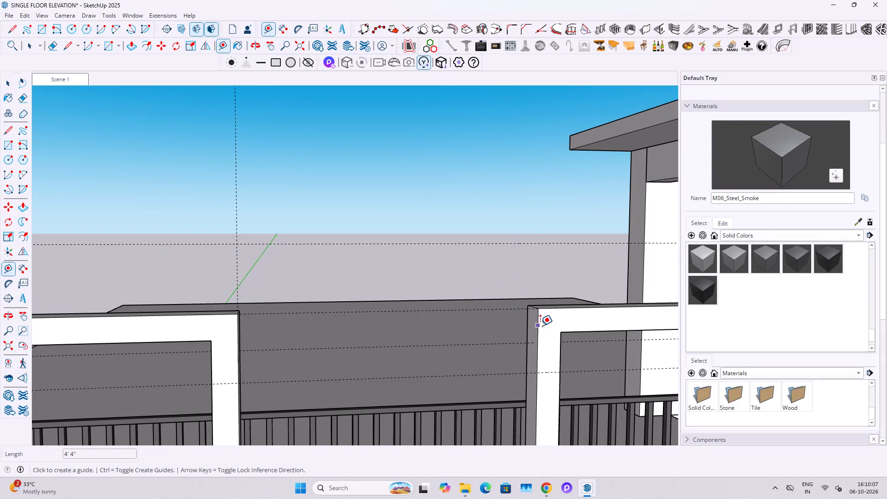
double_click(540, 325)
Draw a vertical rectangle about 4' 6" by 2' between the guides, bridging the gap between the two terrace frames.
key(space)
key(r)
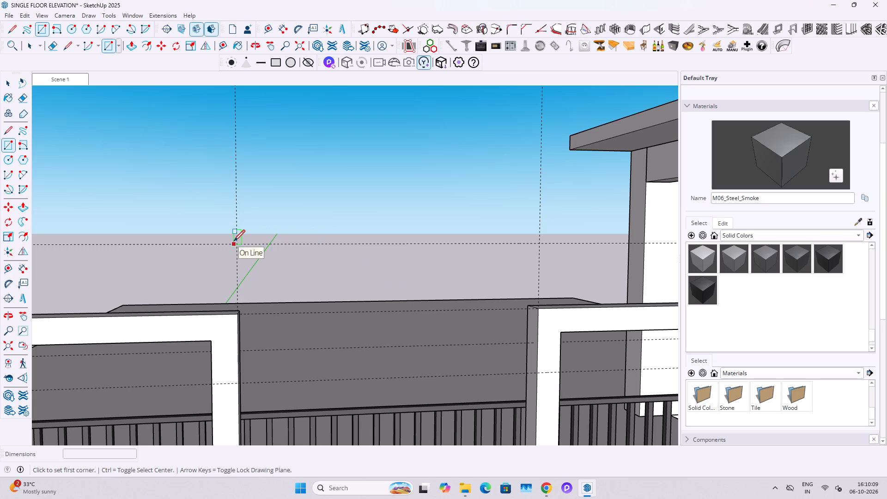
click(234, 242)
key(space)
key(r)
click(239, 245)
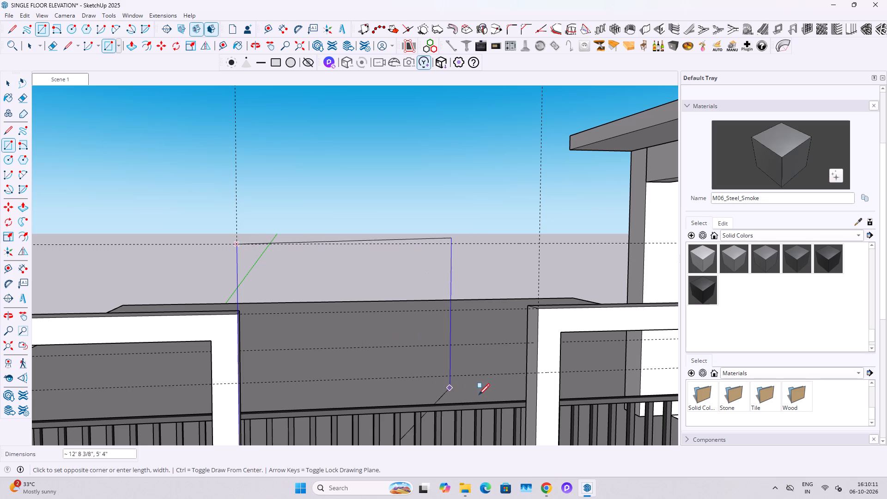
click(538, 373)
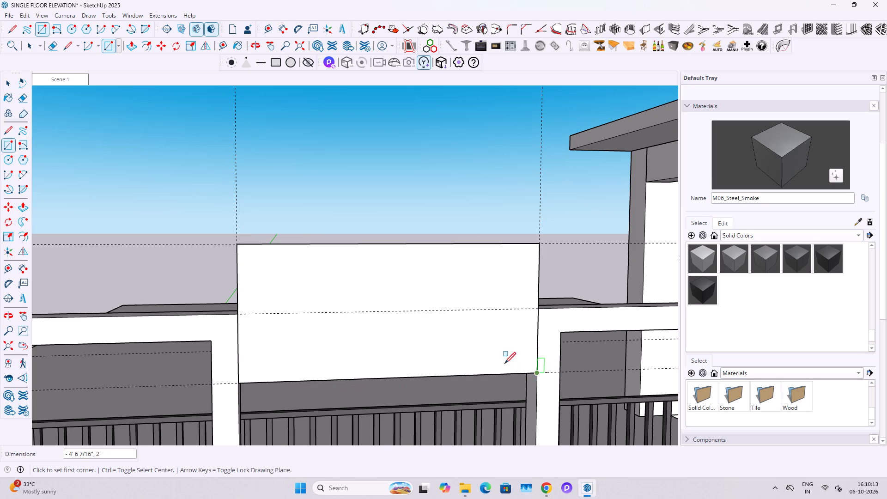
key(space)
Push/Pull the rectangle between the terrace frames into a panel about 4 1/2" thick, towards the railing.
scroll(451, 350, down, 4)
middle_drag(413, 352, 736, 362)
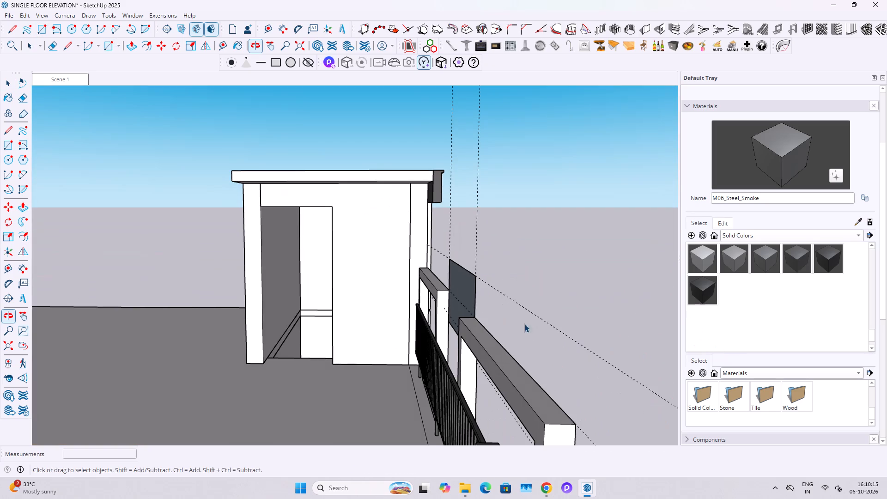
click(460, 294)
key(p)
click(460, 294)
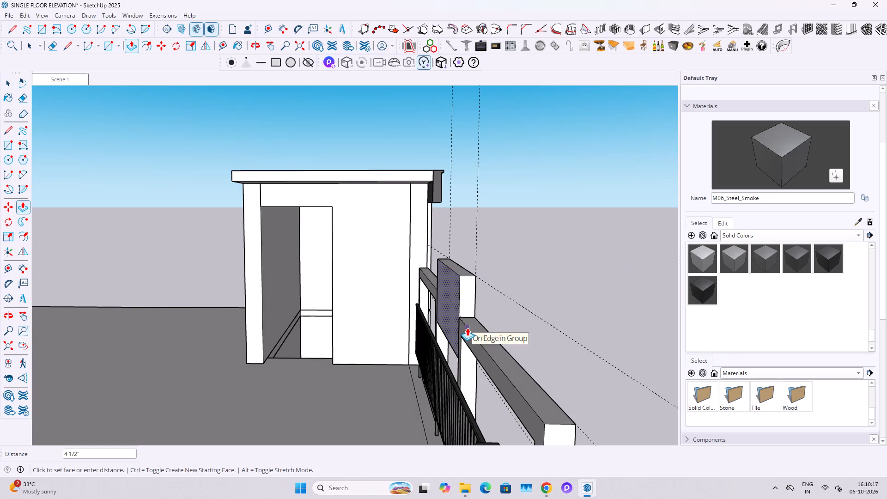
click(467, 328)
key(space)
Select the whole panel between the terrace frames and make it a group.
middle_drag(463, 304, 147, 302)
triple_click(248, 286)
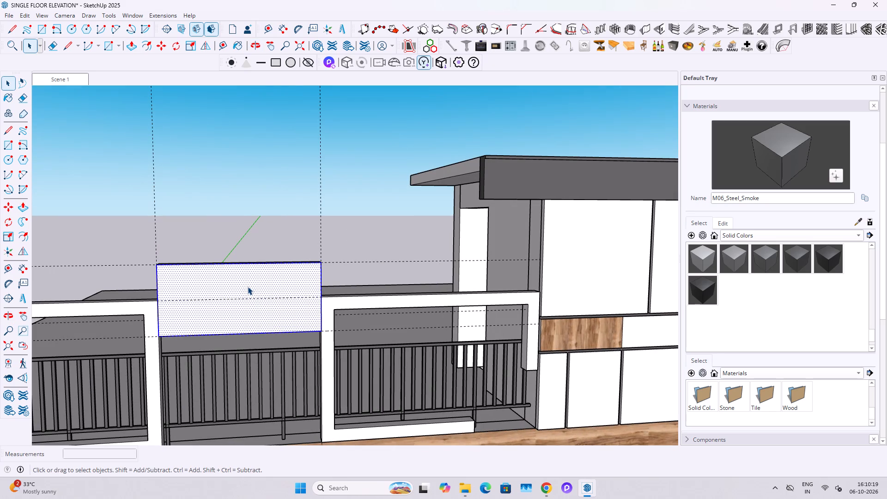
right_click(248, 286)
click(282, 370)
Paint the panel between the terrace frames with the Solid Colors material M05_Graphite_Haze.
scroll(293, 324, down, 4)
click(286, 224)
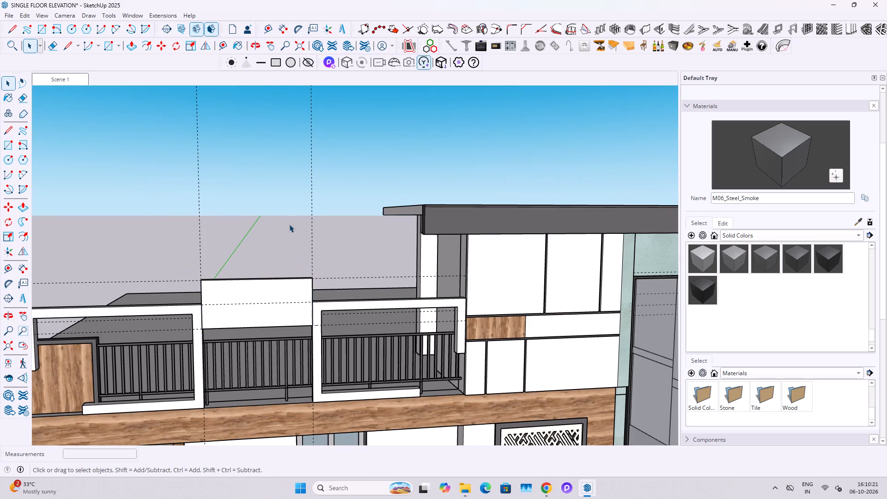
middle_drag(317, 289, 318, 256)
scroll(388, 282, down, 3)
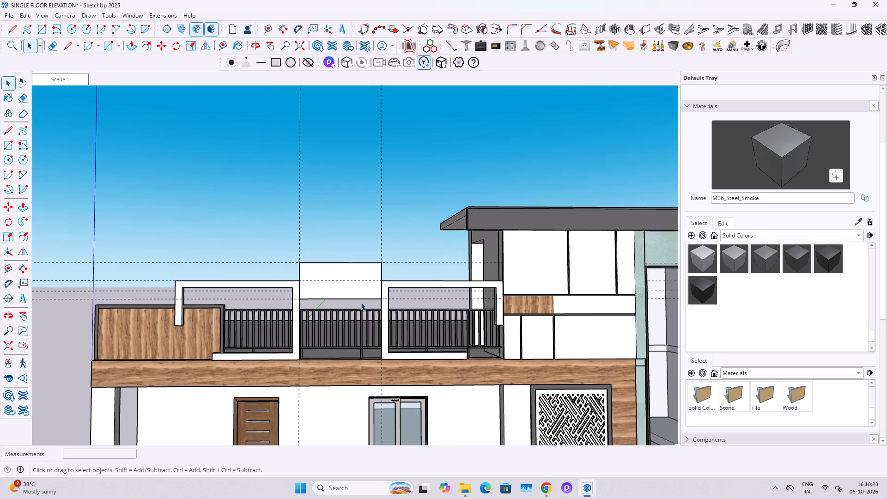
click(729, 262)
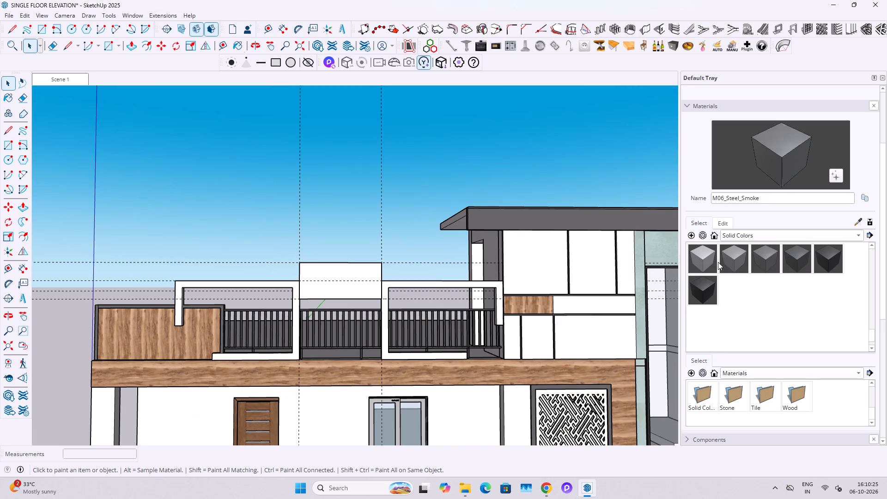
click(355, 293)
key(space)
key(Escape)
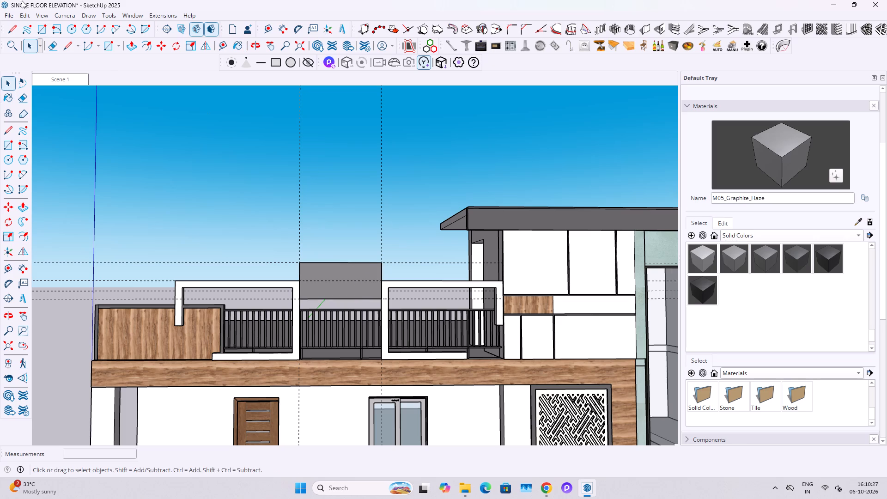
Delete all guides from the model.
click(22, 17)
click(62, 113)
middle_drag(346, 253, 341, 271)
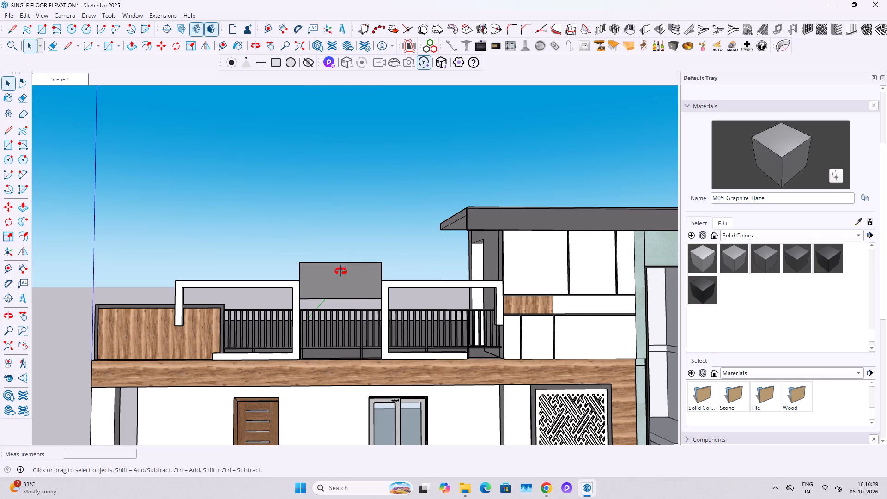
middle_drag(341, 271, 359, 275)
scroll(354, 288, up, 4)
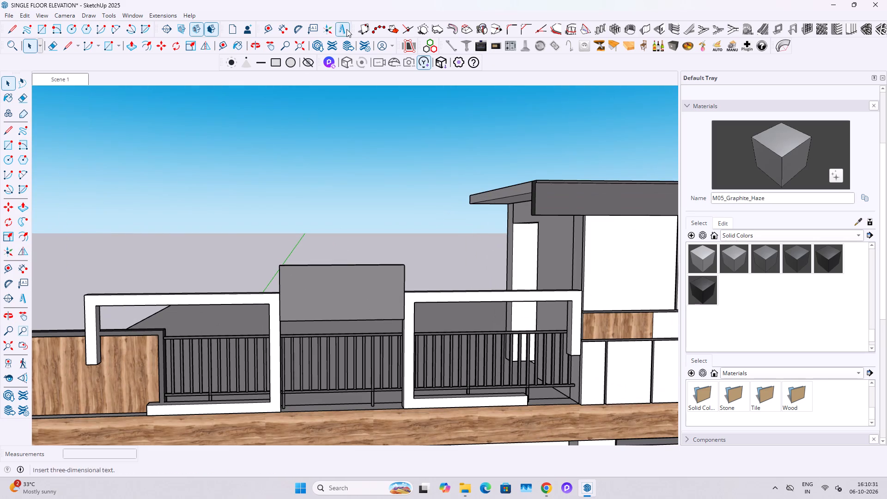
Add 3D text reading HOME and place it on the front face of the grey panel between the terrace frames.
click(346, 29)
click(413, 194)
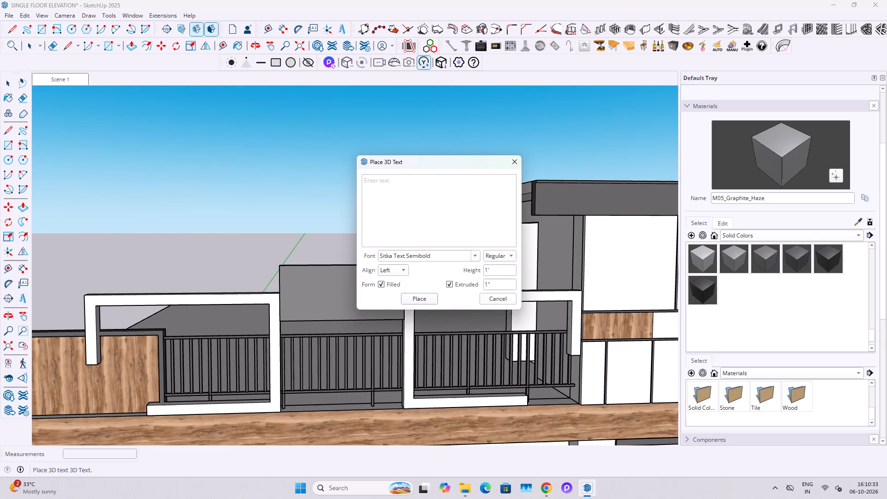
text(HOME)
key(space)
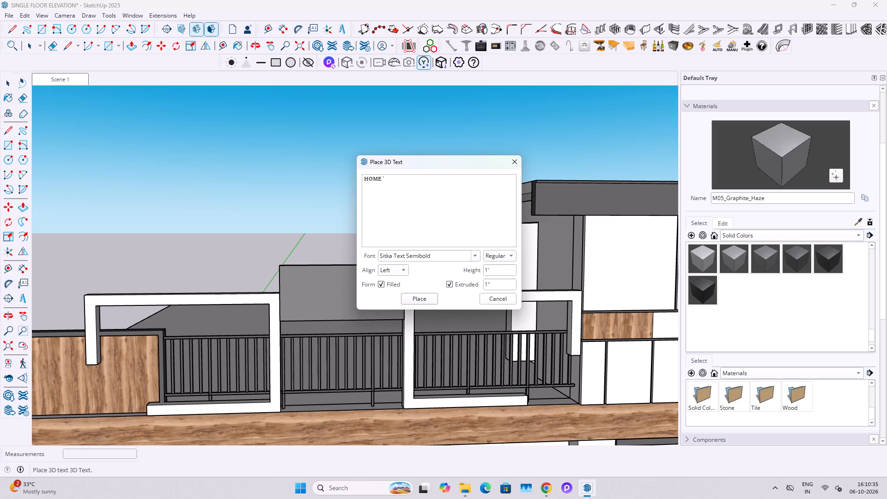
click(416, 302)
scroll(319, 306, up, 1)
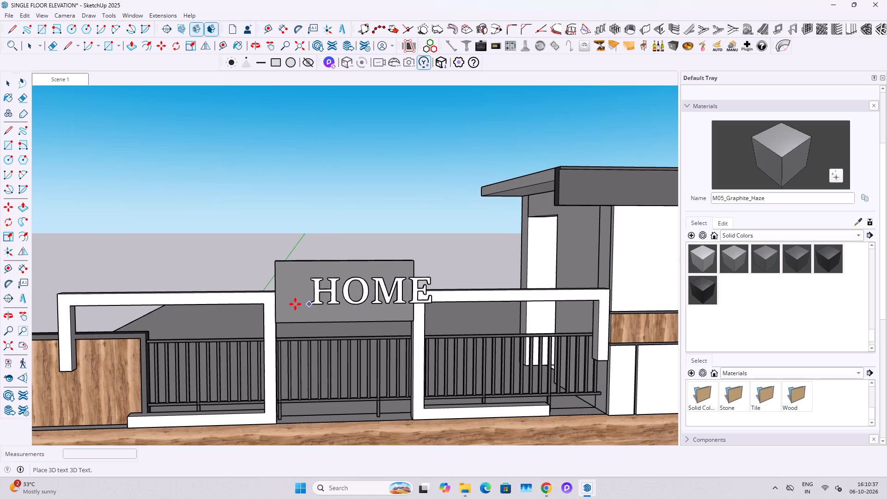
click(284, 306)
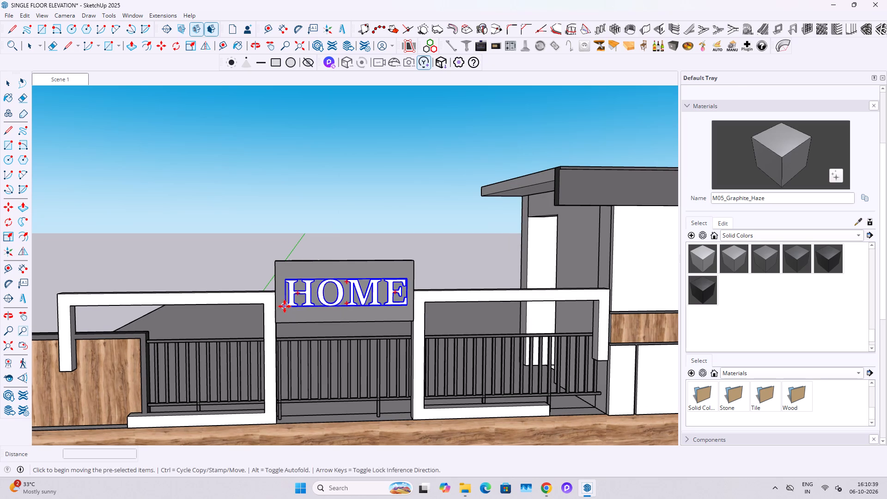
key(space)
key(Escape)
key(space)
click(357, 196)
Open the porch's front pillar for editing and copy its outer vertical edge 2" inward, with another copy 1" further.
scroll(377, 277, up, 1)
scroll(342, 214, down, 6)
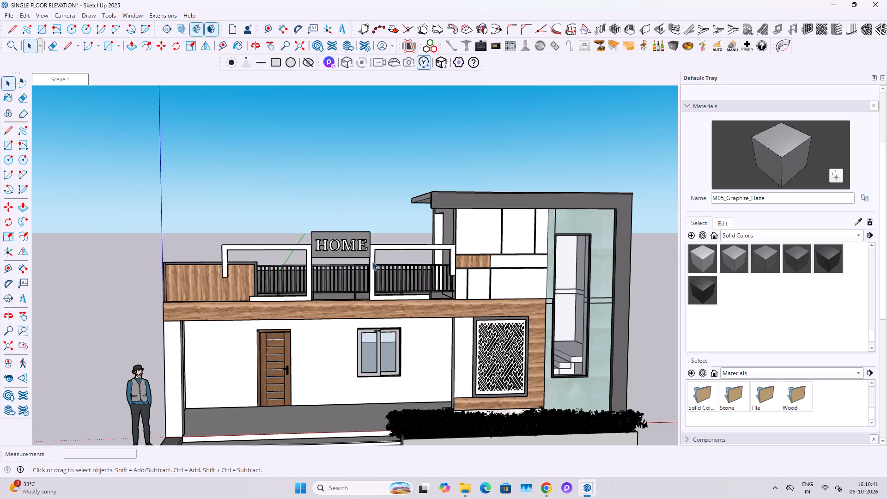
middle_drag(379, 271, 336, 272)
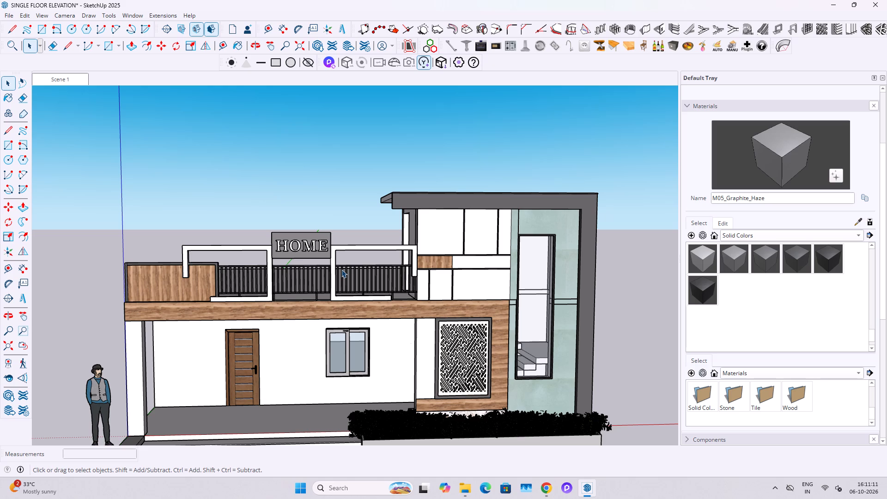
scroll(501, 351, up, 2)
middle_drag(498, 350, 493, 326)
scroll(493, 321, down, 3)
shift+middle_drag(326, 351, 346, 321)
scroll(233, 323, up, 2)
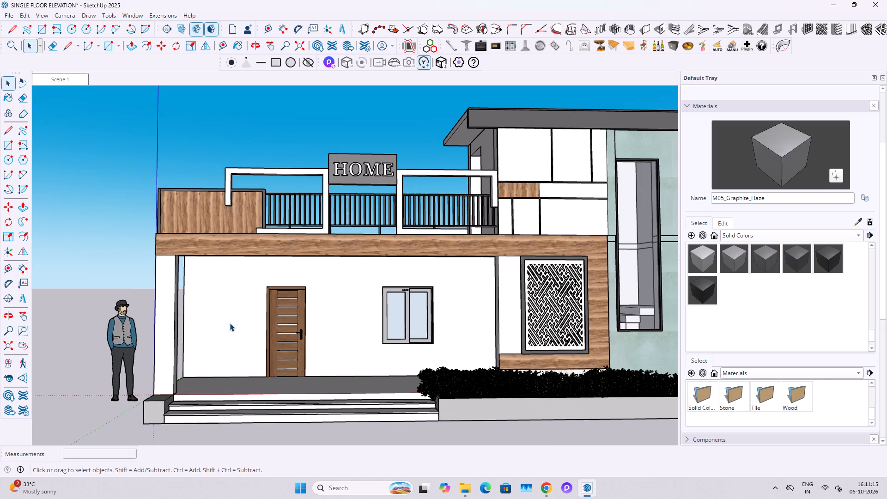
middle_drag(167, 333, 188, 349)
double_click(170, 369)
scroll(172, 385, up, 6)
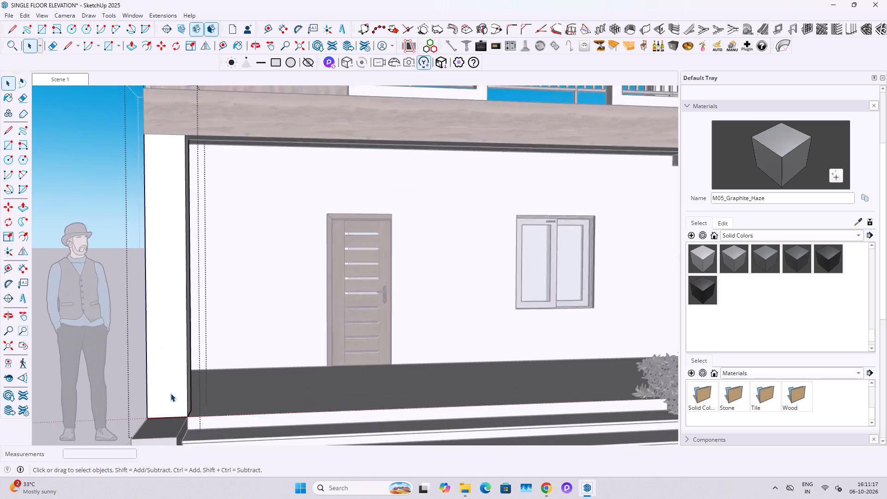
scroll(170, 393, up, 2)
shift+middle_drag(169, 397, 209, 388)
scroll(204, 396, up, 3)
click(202, 344)
scroll(188, 365, up, 4)
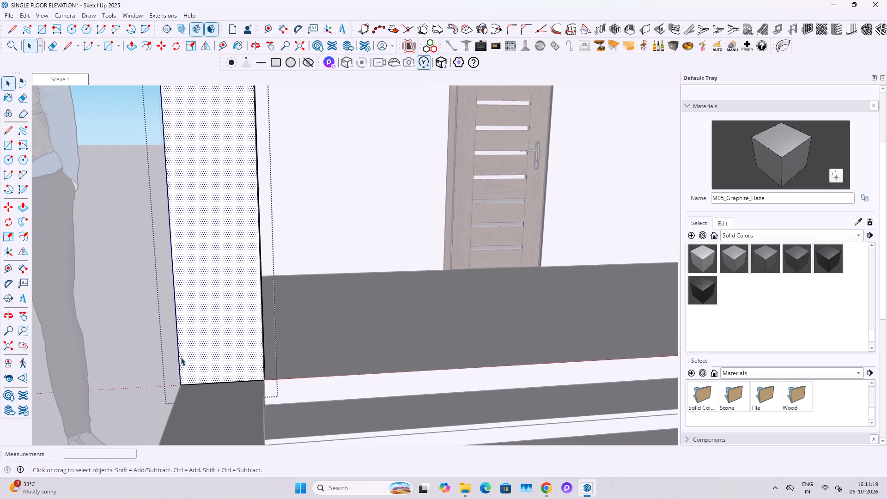
click(179, 354)
scroll(180, 372, up, 2)
key(m)
click(182, 387)
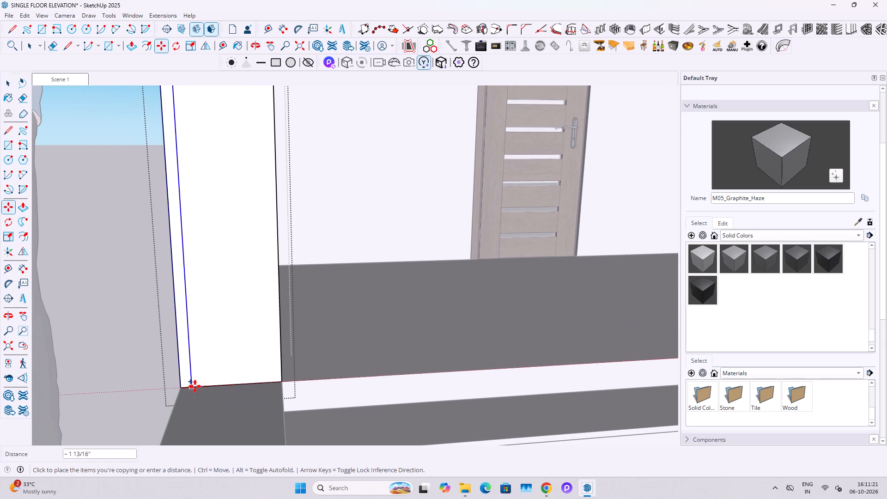
text(2")
key(Return)
click(194, 387)
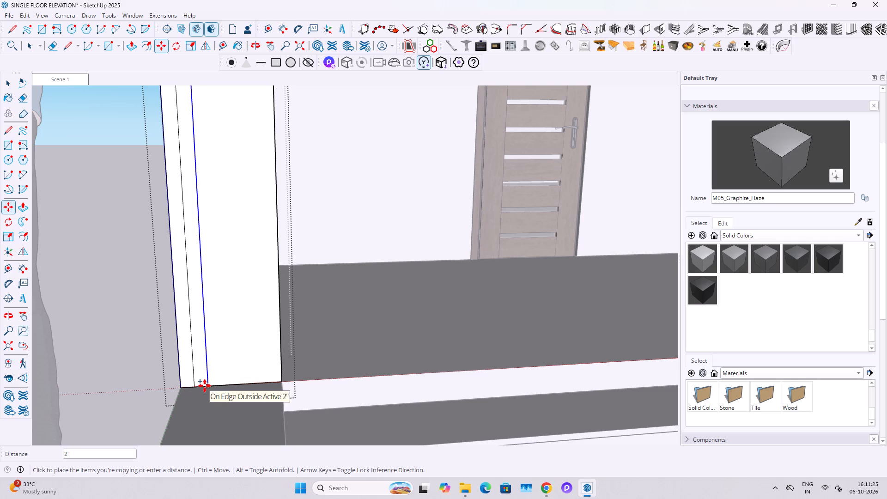
text(1")
key(Return)
Copy the 1" wide vertical strip four times across the pillar's front face at 3" spacing, ending at the door-side corner.
key(space)
scroll(202, 387, up, 6)
double_click(195, 377)
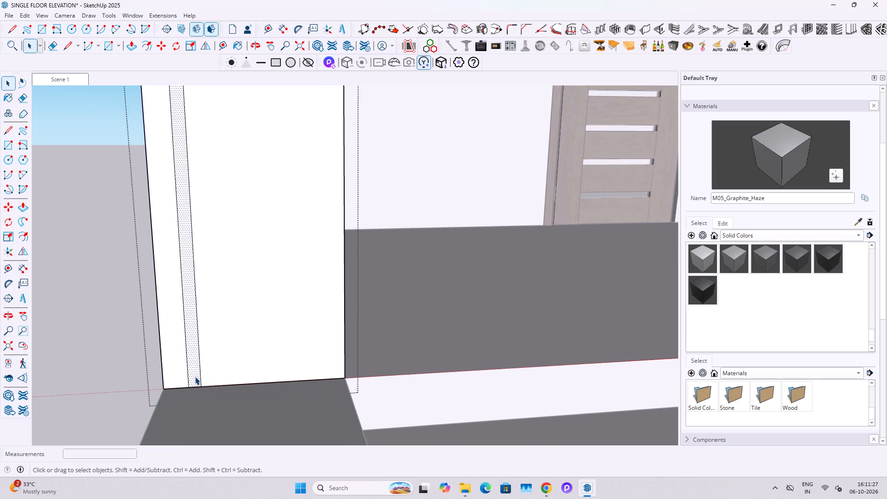
scroll(195, 377, down, 3)
key(m)
click(173, 385)
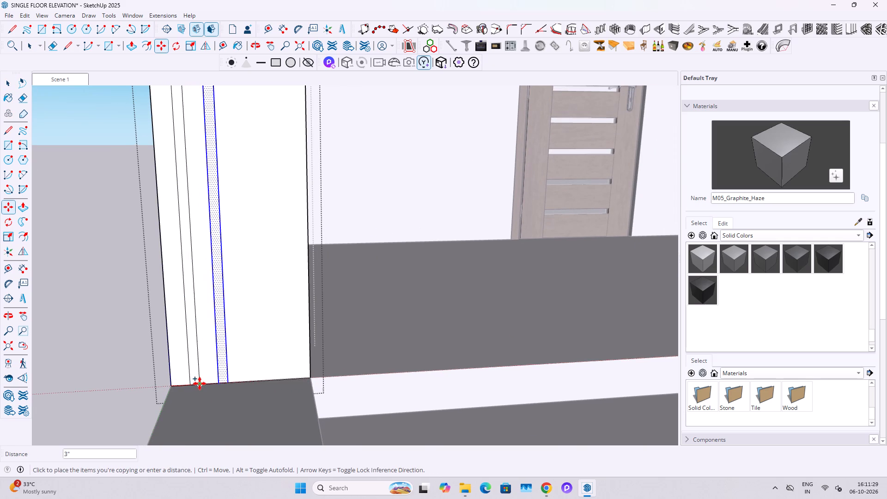
click(200, 383)
click(200, 385)
click(231, 382)
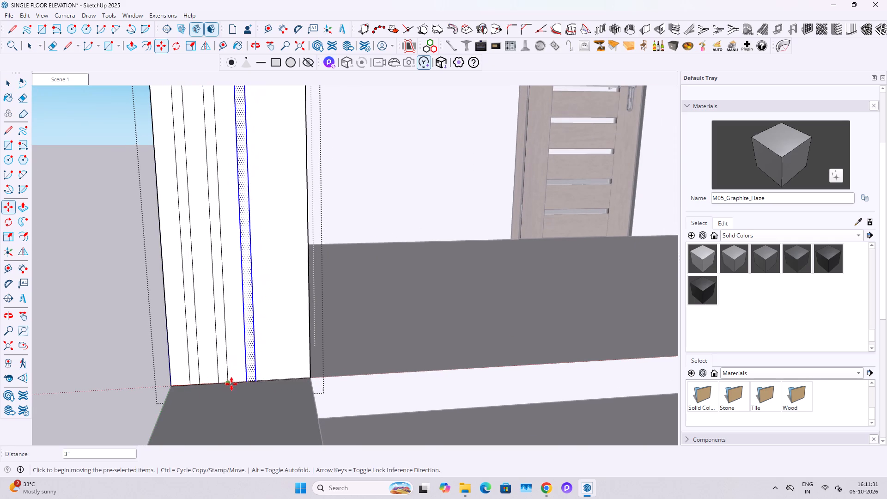
click(231, 384)
click(260, 382)
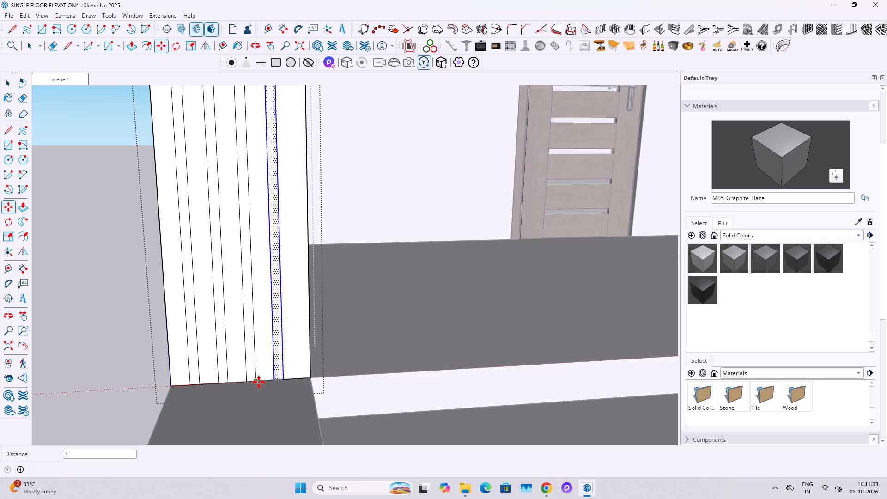
click(258, 382)
click(287, 380)
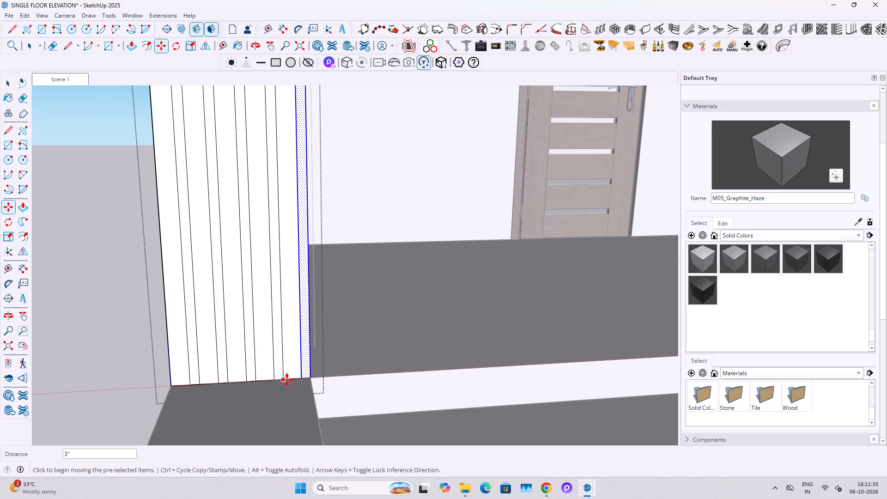
key(space)
Push/Pull the five vertical strips on the pillar's front face 1" inward to form grooves, and leave the pillar group.
click(268, 362)
scroll(250, 363, up, 5)
click(184, 366)
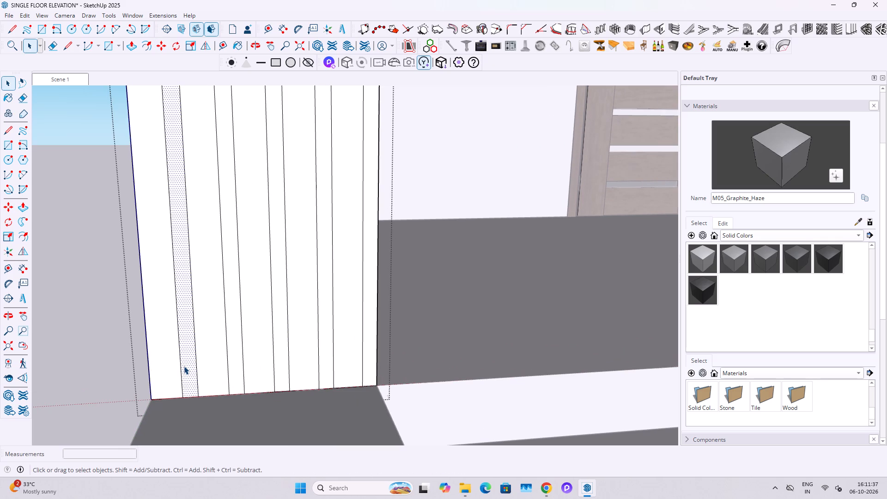
key(p)
click(184, 366)
text(1")
key(Return)
double_click(233, 370)
double_click(281, 366)
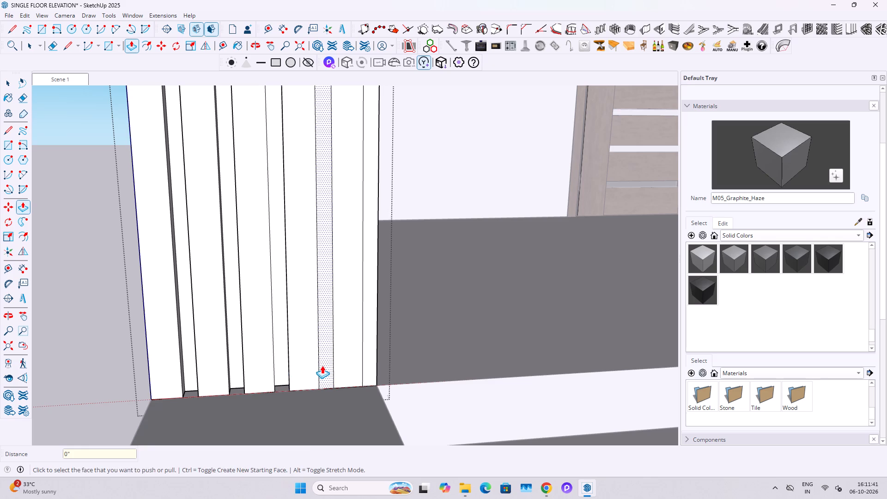
double_click(322, 365)
double_click(373, 359)
scroll(337, 378, down, 2)
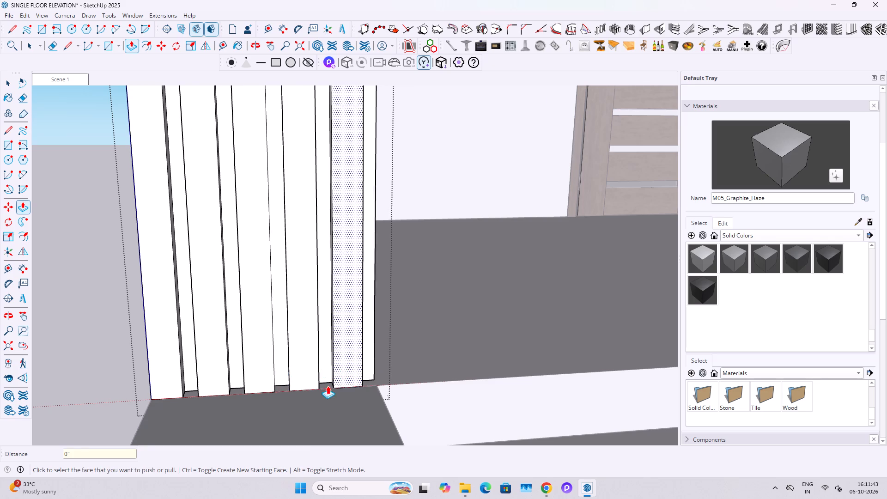
scroll(328, 386, down, 9)
key(space)
key(Escape)
key(Escape)
Place a horizontal guide 1'7" above the pillar's base and a second guide 1" above that one.
scroll(304, 380, down, 14)
middle_drag(287, 320, 403, 326)
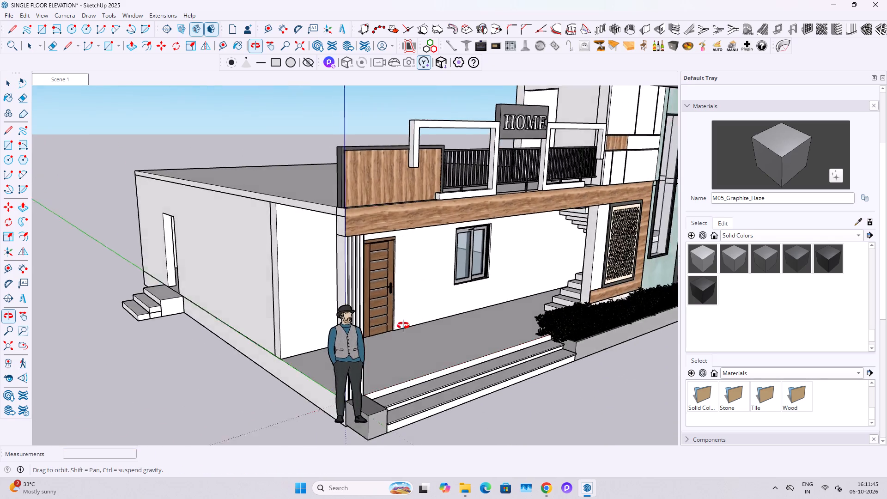
middle_drag(403, 326, 315, 313)
scroll(313, 353, up, 16)
middle_drag(299, 422, 255, 420)
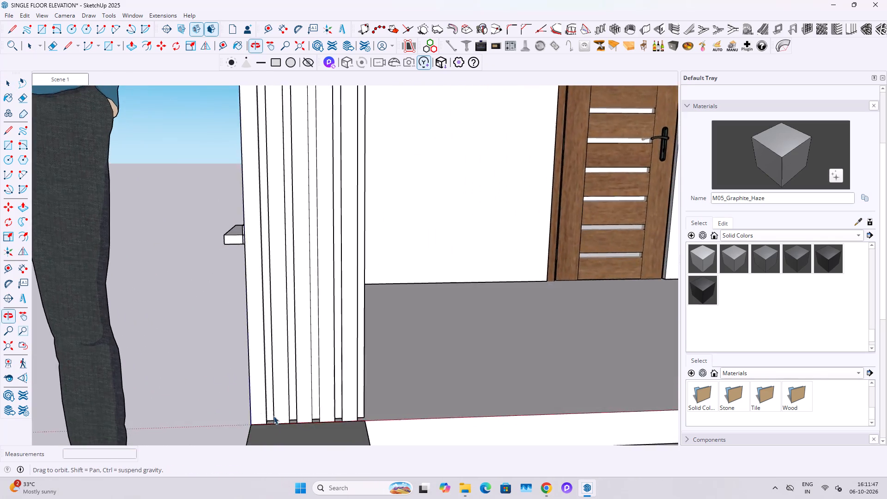
scroll(293, 421, up, 11)
key(t)
click(321, 418)
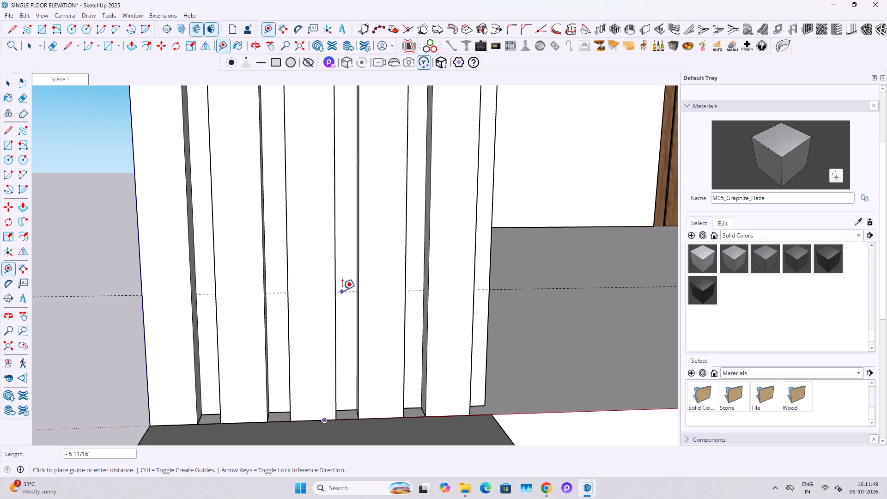
key(1)
key(apostrophe)
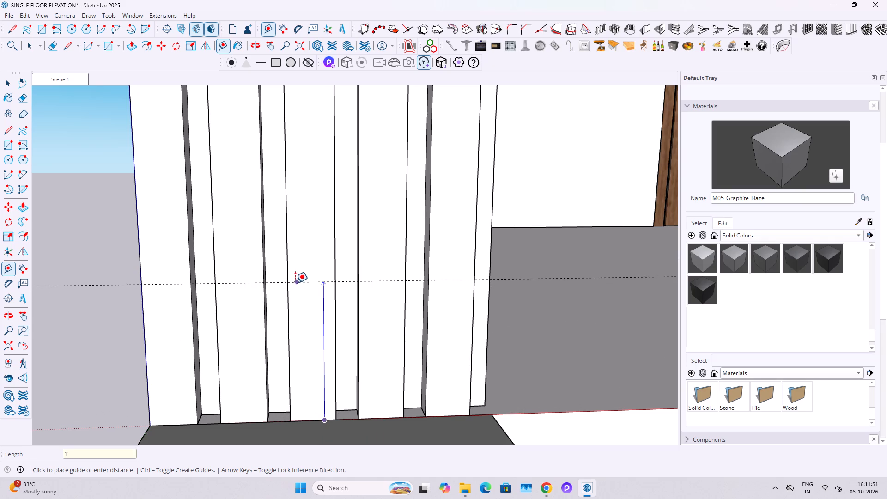
key(7)
key(shift+quotedbl)
key(Return)
scroll(294, 284, down, 13)
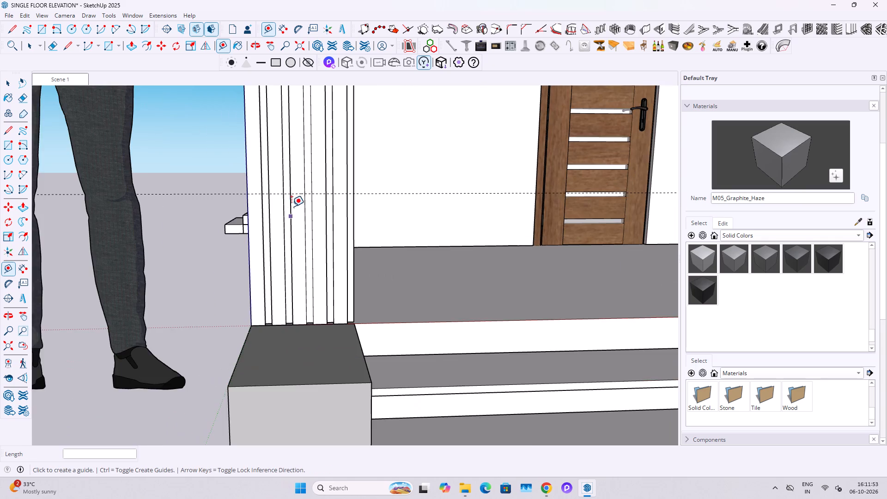
shift+middle_drag(292, 207, 294, 237)
scroll(298, 222, up, 7)
click(298, 229)
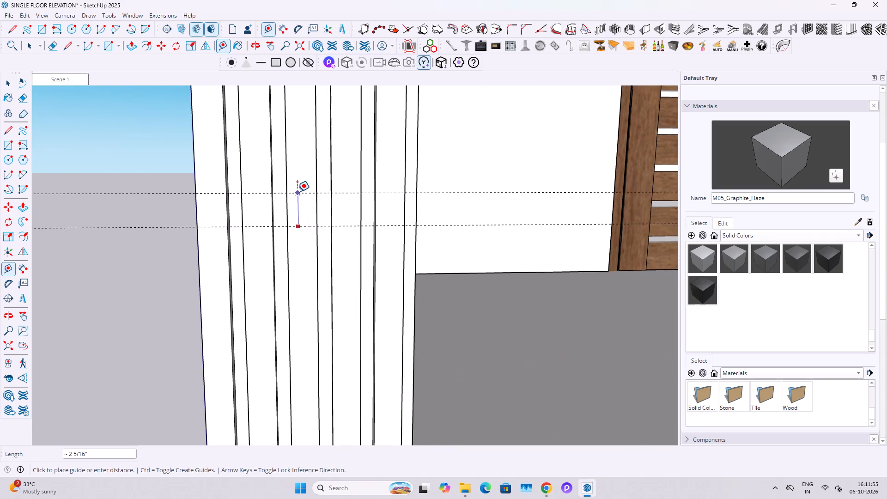
text(1")
key(Return)
key(space)
Draw a 1" by 1'3" rectangle between the guides across the pillar's front and Push/Pull it 1" outward as a band.
key(r)
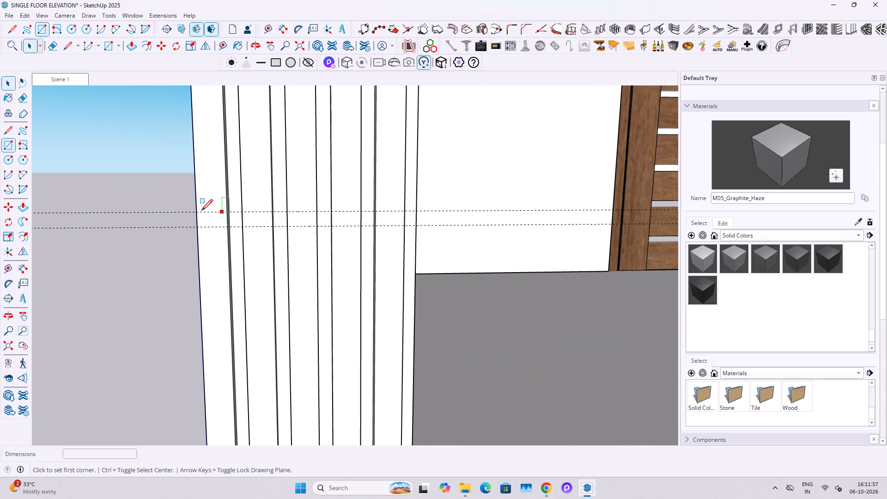
click(196, 214)
click(417, 228)
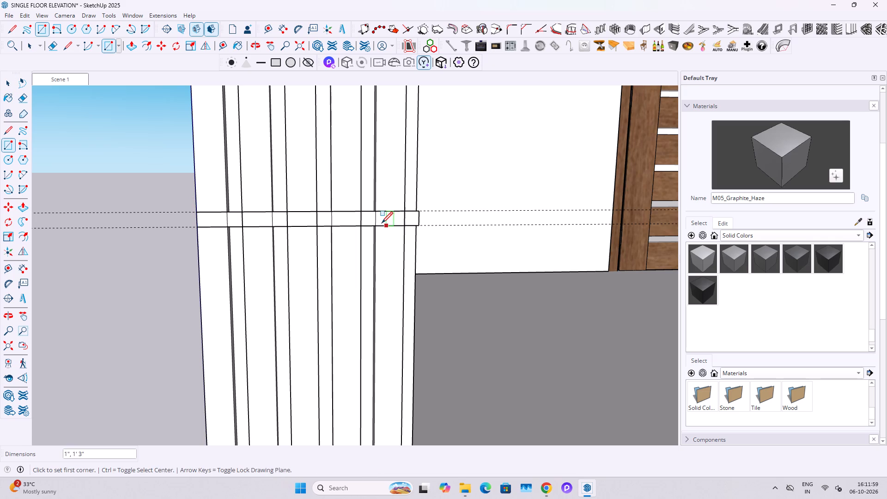
key(space)
click(382, 224)
middle_drag(388, 221, 312, 266)
click(398, 190)
click(392, 222)
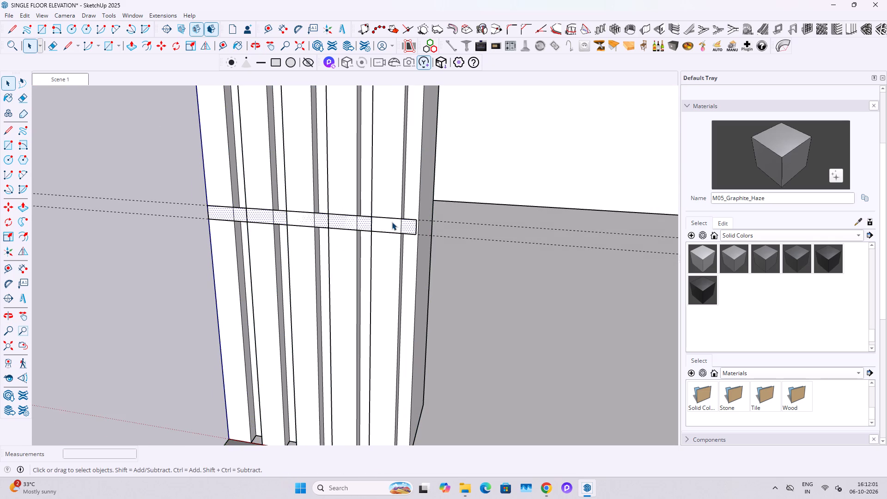
key(p)
click(392, 222)
text(1")
key(Return)
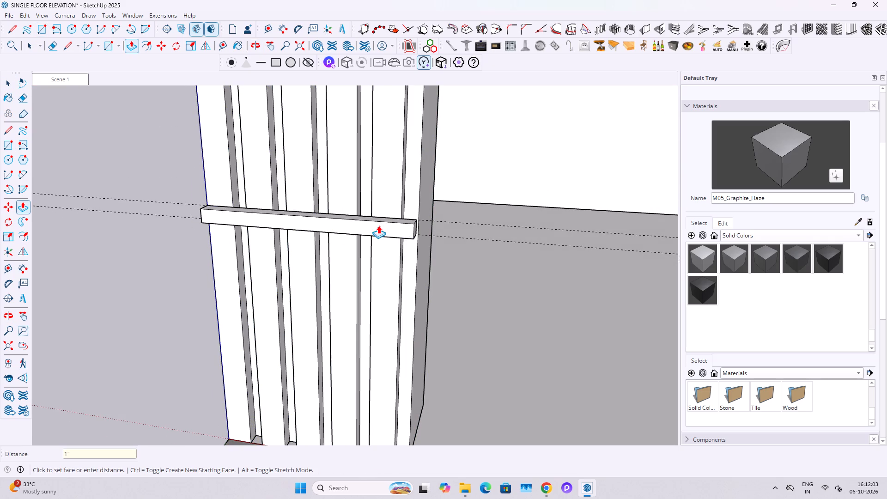
Push/Pull the band's door-side end face 1" outward and raise its top face by 1".
middle_drag(409, 228, 294, 243)
scroll(341, 243, up, 2)
click(406, 240)
key(1)
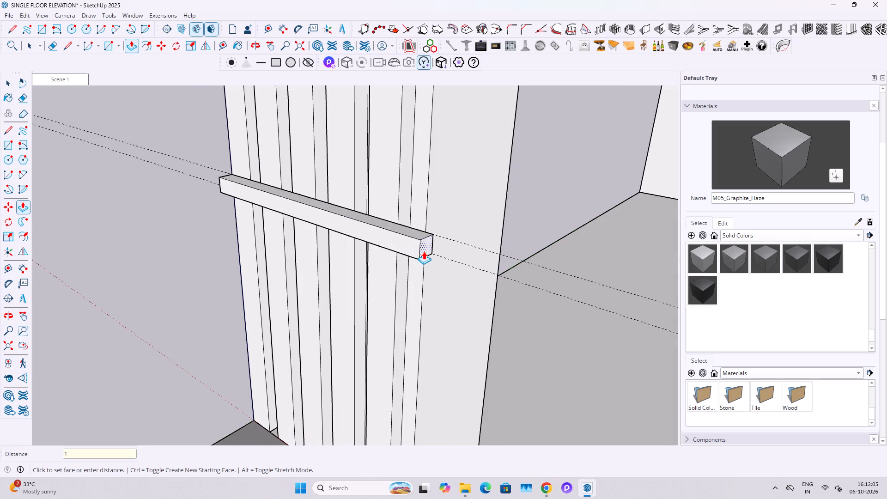
key(shift+quotedbl)
key(Return)
click(412, 228)
key(1)
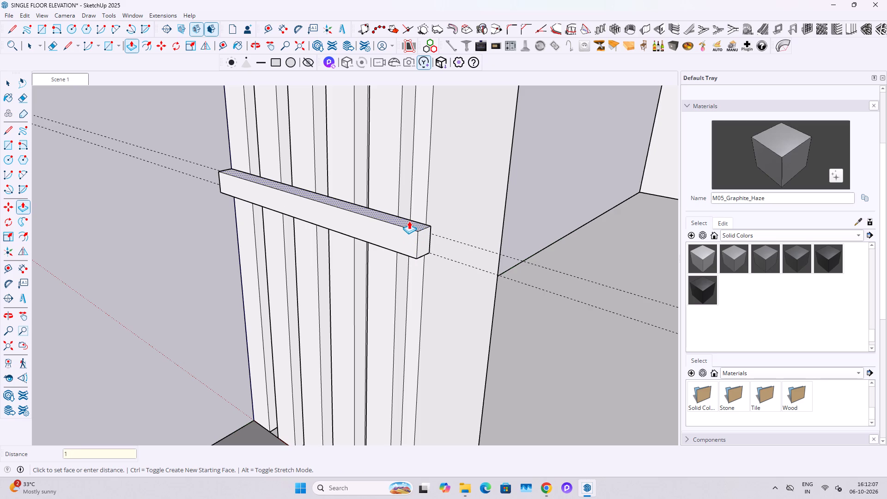
key(shift+quotedbl)
key(Return)
Push/Pull the band's door-side end face a further 2" out past the pillar's corner.
middle_drag(420, 235, 328, 243)
click(379, 241)
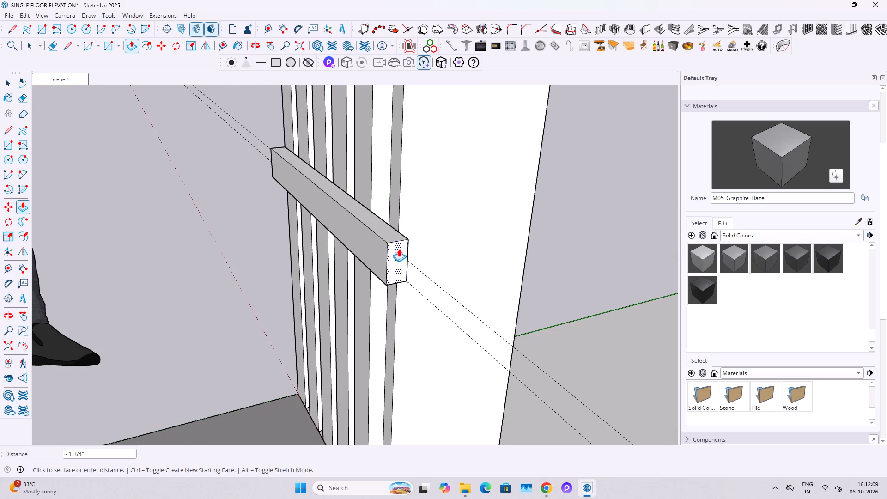
click(399, 212)
click(373, 228)
text(2")
key(Return)
scroll(383, 242, up, 5)
key(space)
Copy the vertical edge at the band's projecting end 2" along its back face towards the pillar.
middle_drag(404, 242, 228, 255)
click(256, 239)
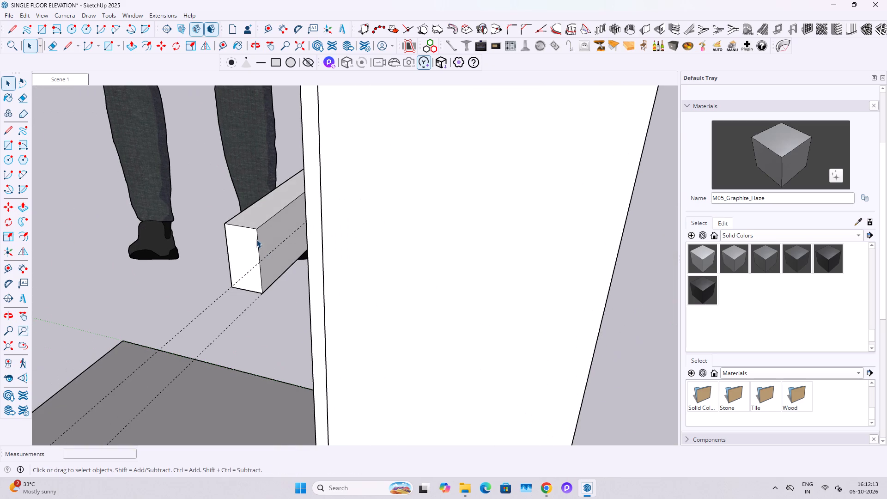
key(m)
click(260, 227)
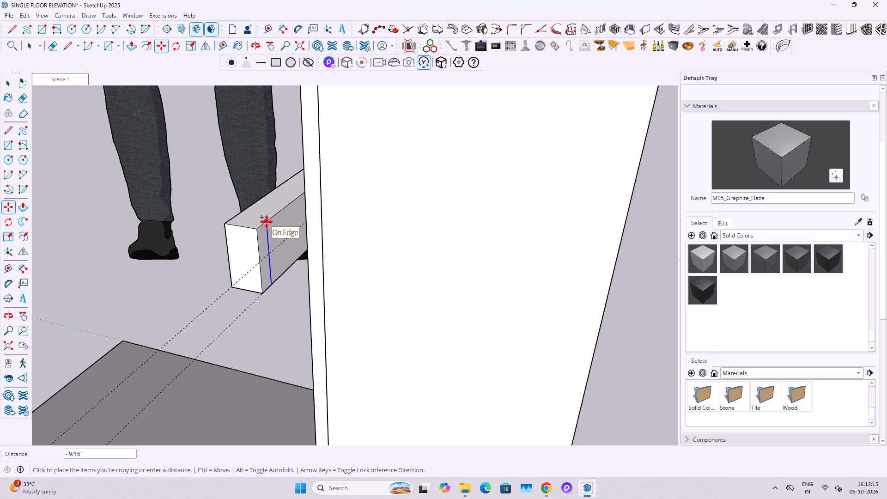
text(2")
key(Return)
key(space)
Push/Pull the marked strip of the band's back face along the pillar's door side as far as its back corner.
click(268, 227)
key(p)
click(268, 228)
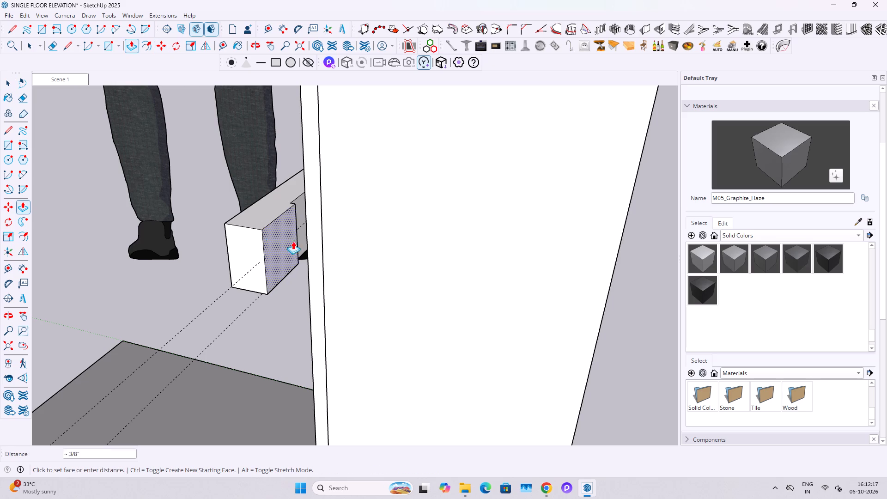
scroll(442, 248, down, 8)
click(550, 202)
middle_drag(510, 224, 484, 287)
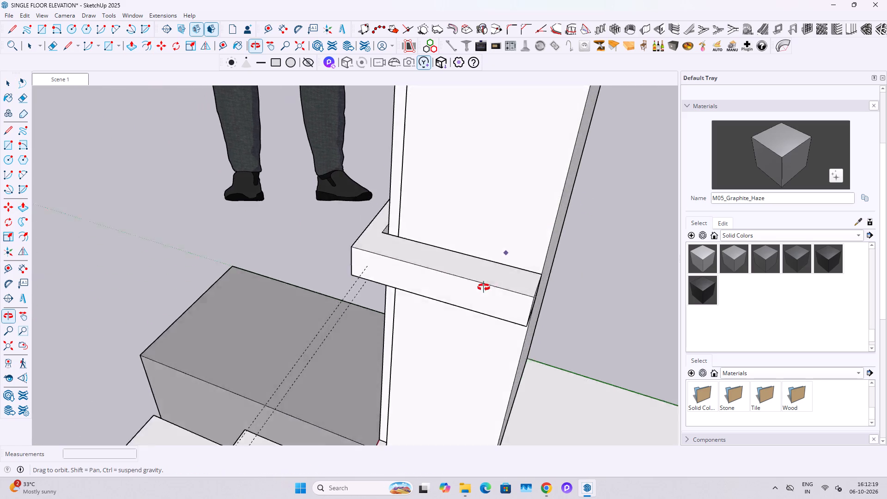
middle_drag(484, 287, 248, 302)
scroll(252, 295, down, 3)
scroll(283, 353, up, 3)
click(286, 352)
click(306, 371)
middle_drag(426, 326, 320, 288)
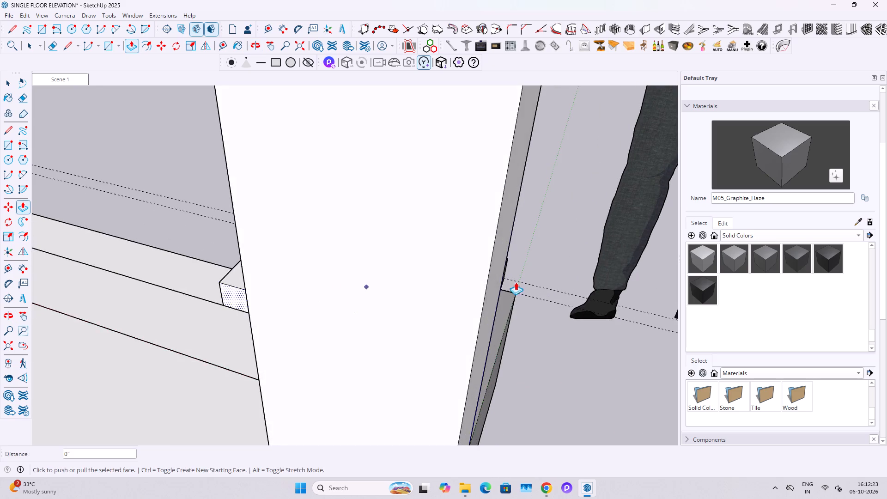
Push/Pull the band's opposite end face 2" out past the pillar's outer corner.
middle_drag(509, 280, 442, 263)
scroll(498, 284, up, 1)
key(space)
click(501, 286)
key(p)
click(501, 286)
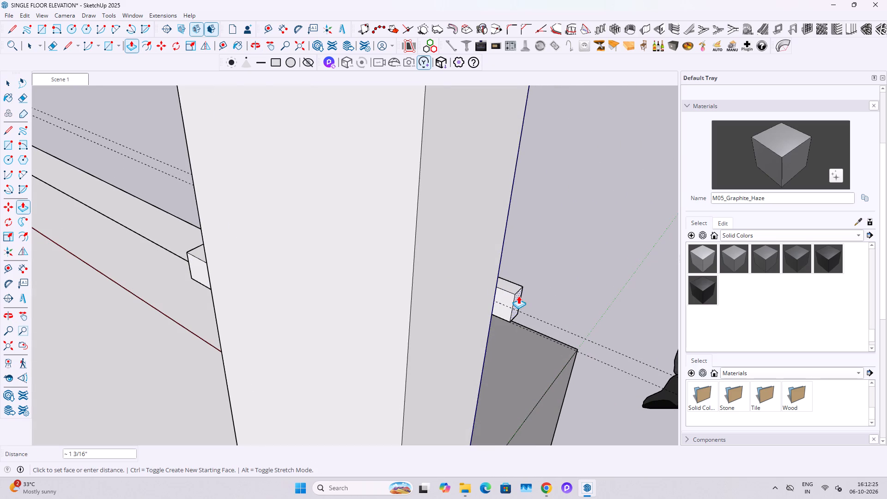
key(1)
key(BackSpace)
text(2")
key(Return)
Copy the vertical edge at the band's outer projecting end 2" along its back face towards the pillar.
key(space)
click(525, 304)
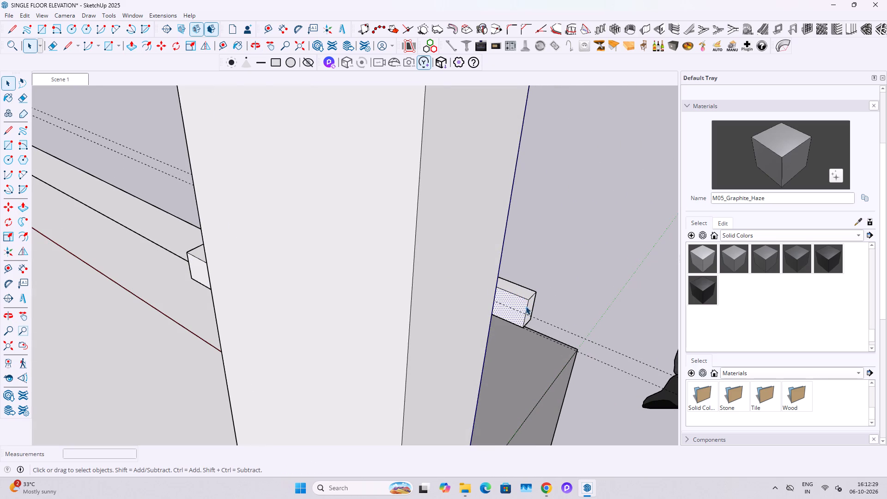
key(m)
key(space)
click(527, 305)
key(m)
click(527, 297)
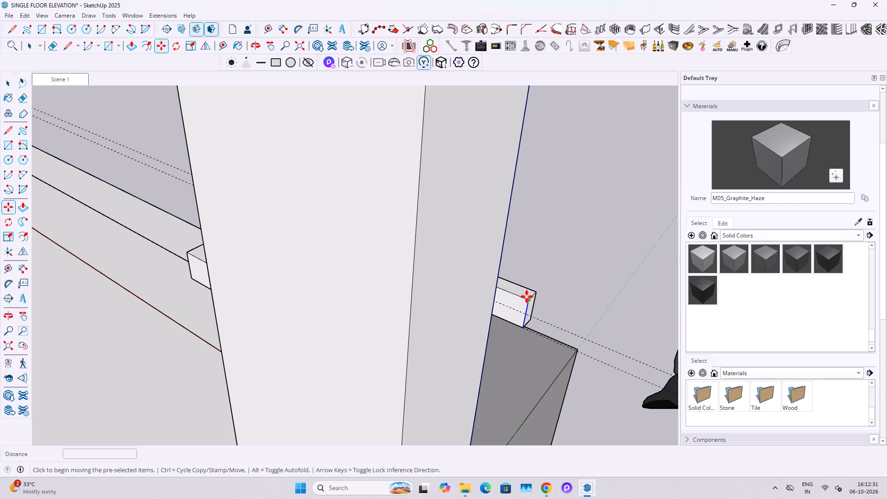
text(2")
key(Return)
Push/Pull the outer strip 9" back along the pillar's side, level with the end of the door-side band.
key(space)
click(512, 301)
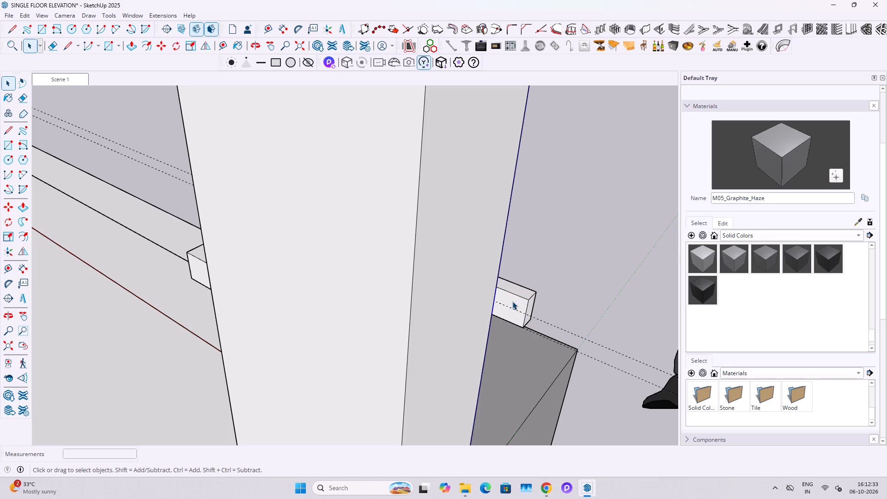
key(p)
click(512, 301)
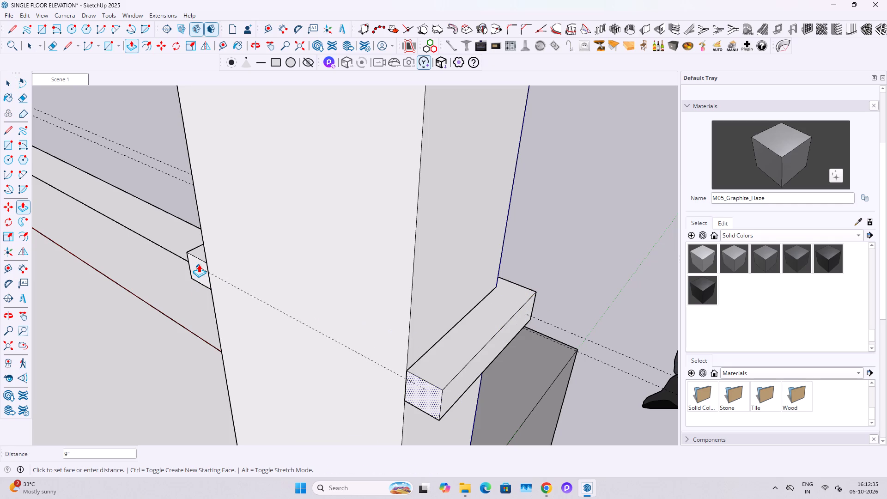
click(200, 261)
Select the whole band wrapping the pillar and make it a group.
middle_drag(375, 342, 648, 351)
key(space)
scroll(700, 348, down, 6)
key(Escape)
key(space)
middle_drag(434, 353, 740, 331)
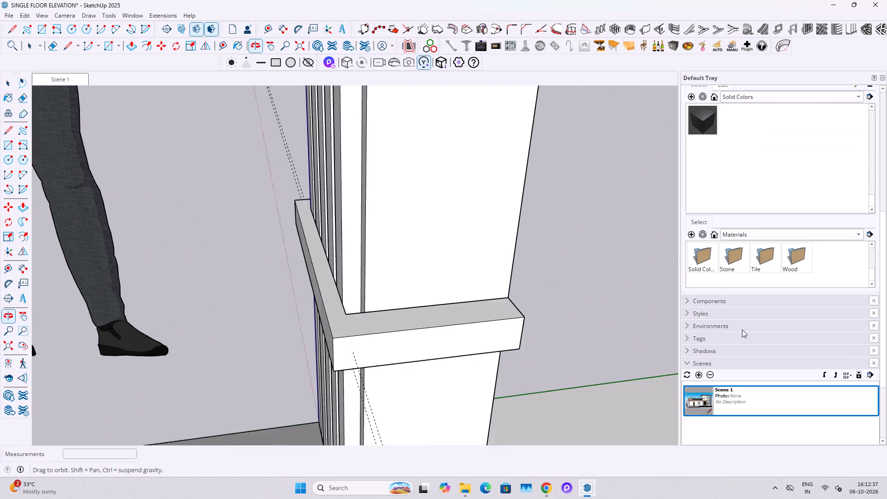
scroll(714, 324, down, 8)
middle_drag(514, 345, 666, 298)
scroll(638, 293, down, 4)
middle_drag(510, 301, 592, 278)
scroll(548, 276, up, 5)
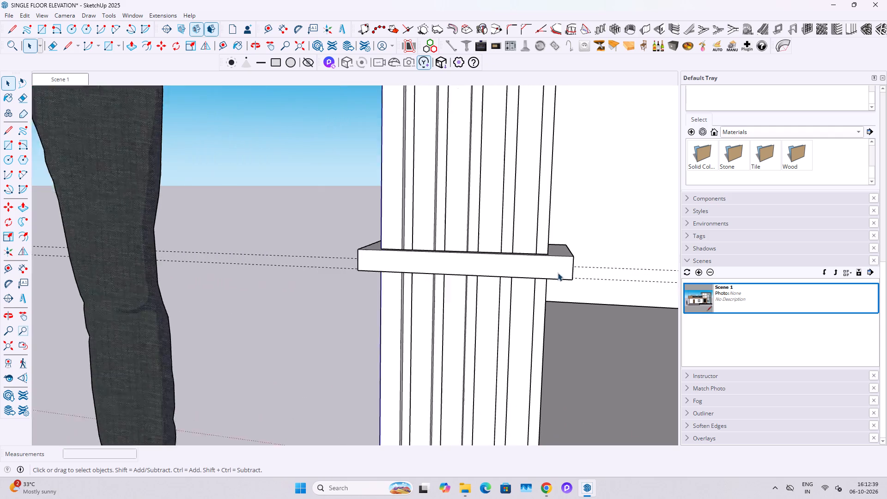
scroll(558, 273, up, 4)
middle_drag(556, 271, 429, 237)
triple_click(486, 249)
right_click(486, 249)
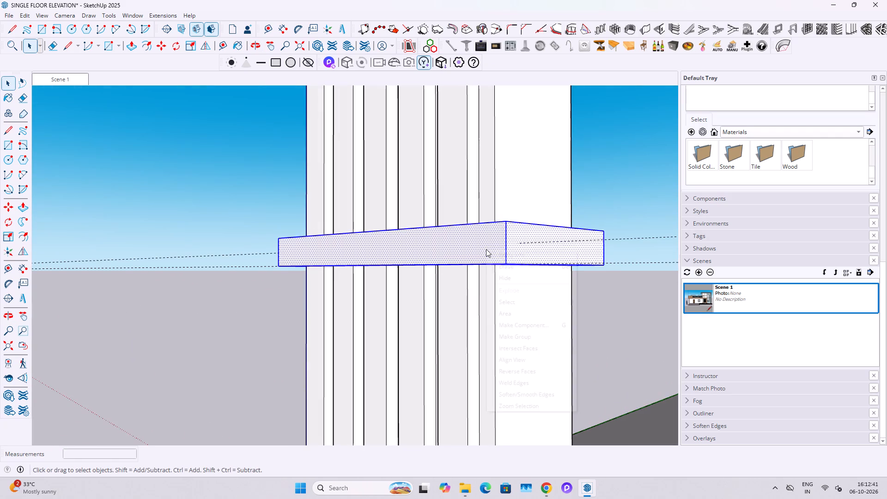
click(527, 337)
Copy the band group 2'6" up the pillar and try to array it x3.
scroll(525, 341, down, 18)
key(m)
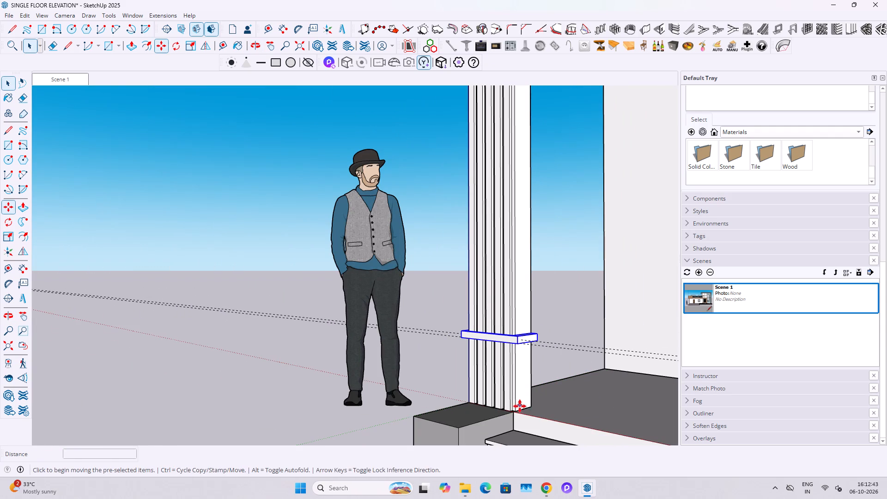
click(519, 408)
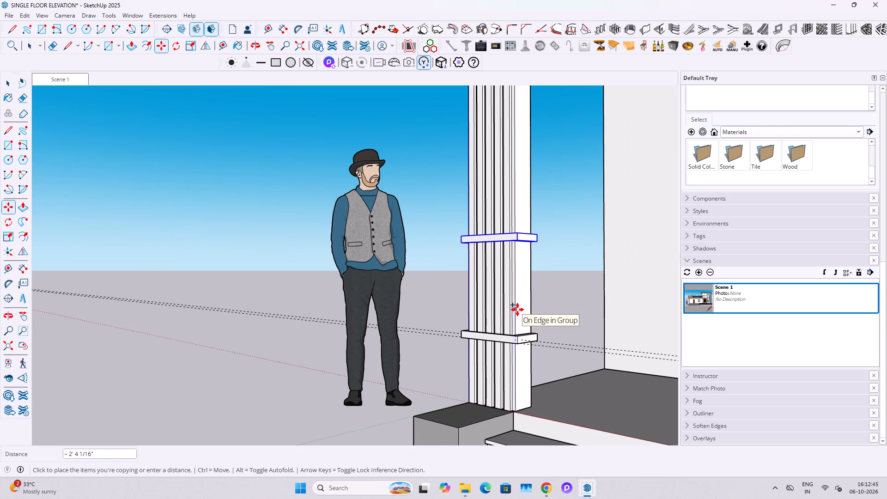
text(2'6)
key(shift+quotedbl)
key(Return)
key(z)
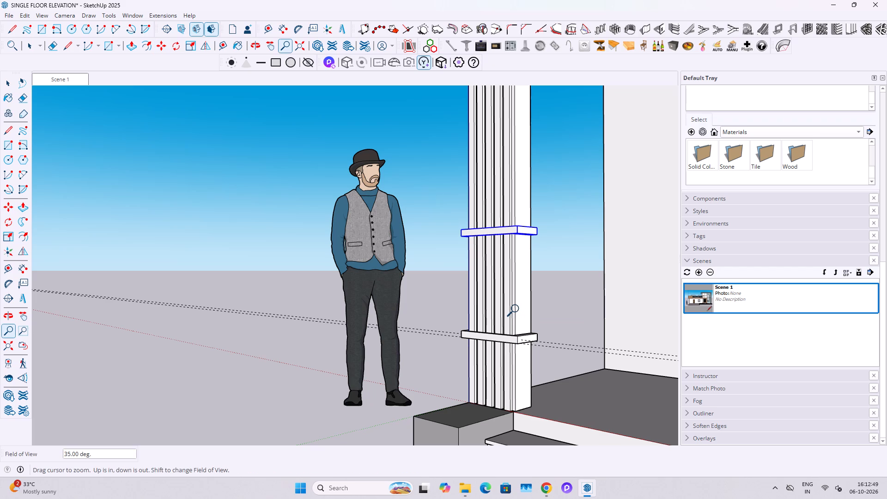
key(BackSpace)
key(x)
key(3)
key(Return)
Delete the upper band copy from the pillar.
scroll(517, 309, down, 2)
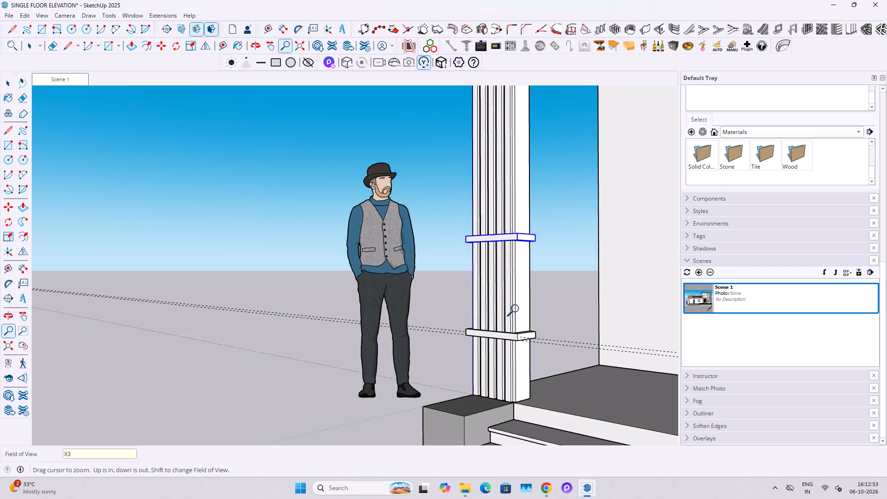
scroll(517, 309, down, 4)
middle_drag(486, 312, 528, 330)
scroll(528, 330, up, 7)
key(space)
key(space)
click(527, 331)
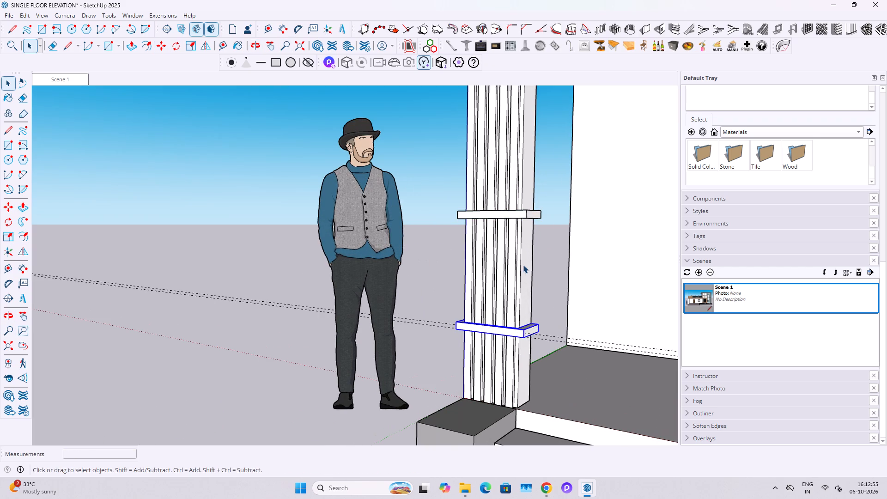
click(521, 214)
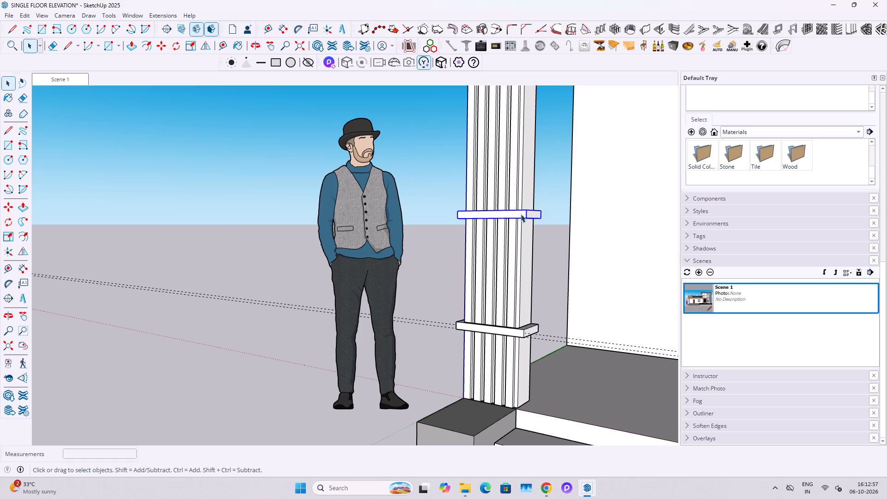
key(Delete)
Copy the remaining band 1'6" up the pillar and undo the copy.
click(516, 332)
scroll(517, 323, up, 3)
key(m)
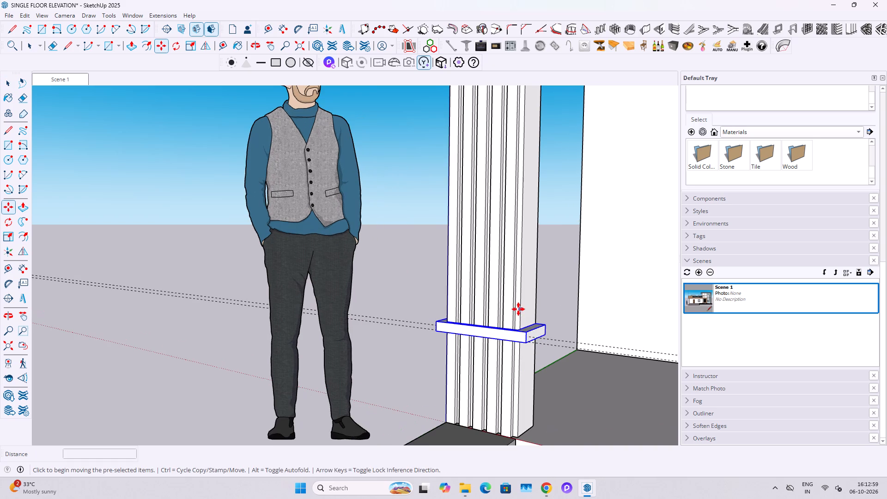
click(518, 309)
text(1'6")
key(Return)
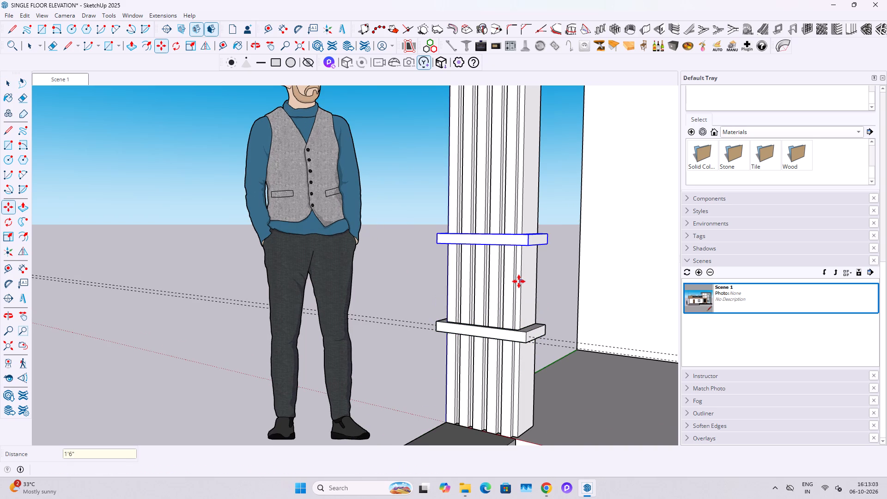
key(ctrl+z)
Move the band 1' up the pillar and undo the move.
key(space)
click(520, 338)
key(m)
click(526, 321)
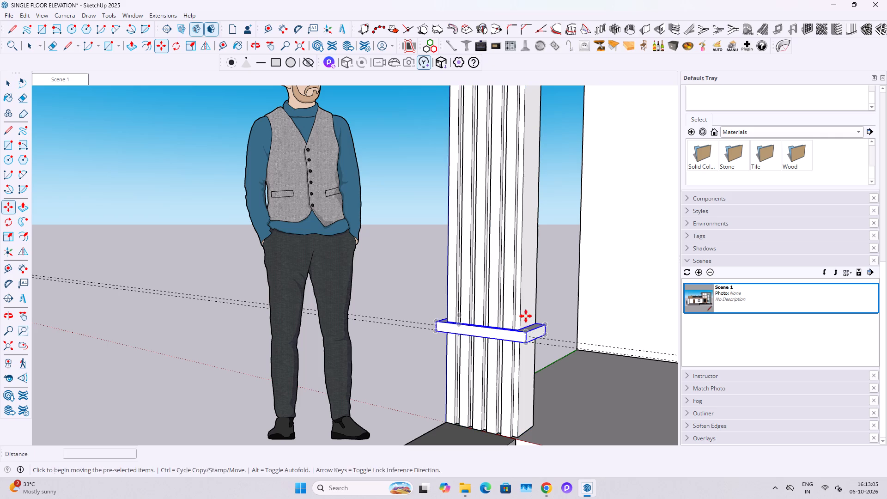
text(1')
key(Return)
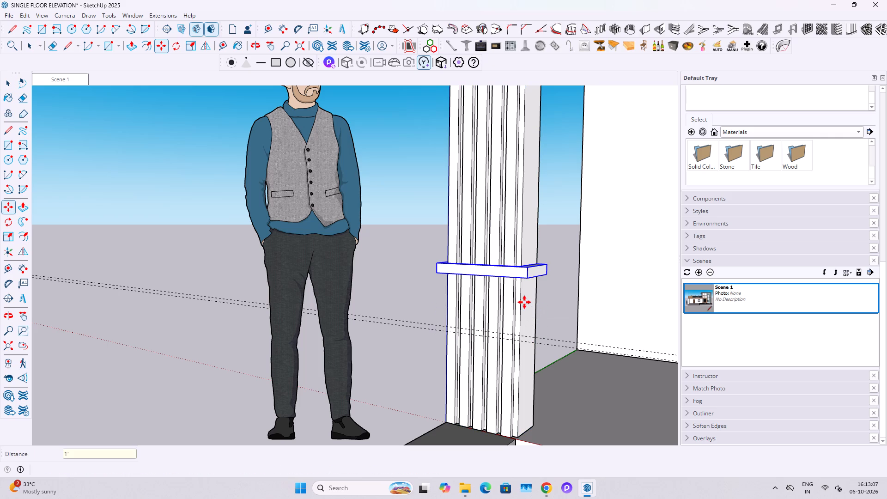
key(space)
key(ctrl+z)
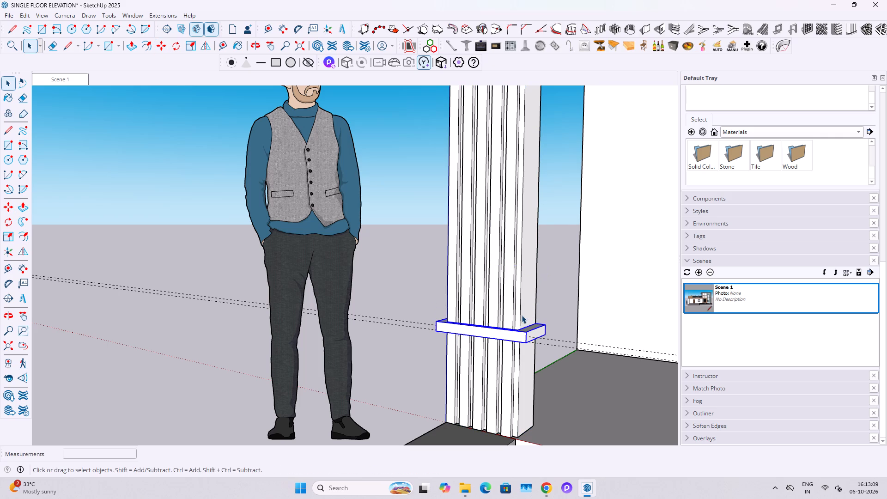
Move the band group 6" up the pillar.
scroll(522, 313, up, 3)
key(m)
click(522, 310)
text(6")
key(Return)
middle_drag(523, 396, 518, 355)
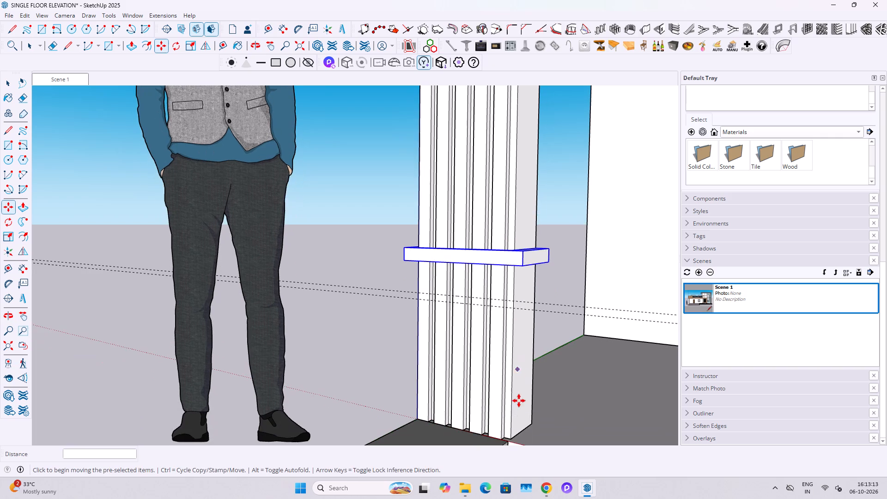
Copy the band 2'3" up the pillar, from the pillar's base corner to the band's top, and array it x3.
click(512, 436)
shift+middle_drag(512, 289, 509, 365)
scroll(519, 320, up, 3)
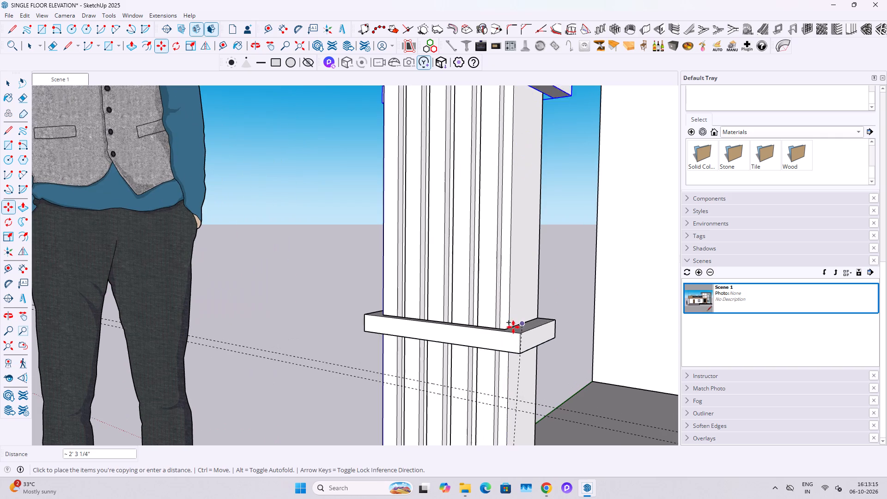
scroll(510, 330, up, 5)
middle_drag(510, 330, 506, 358)
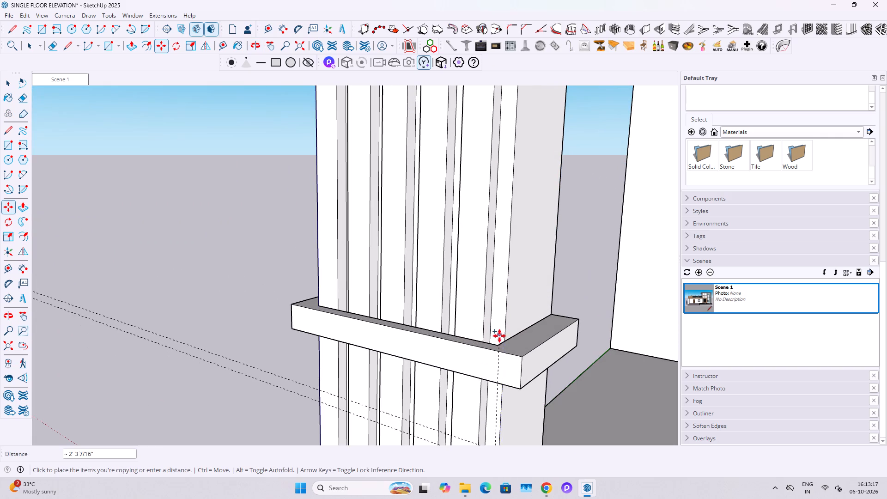
click(503, 340)
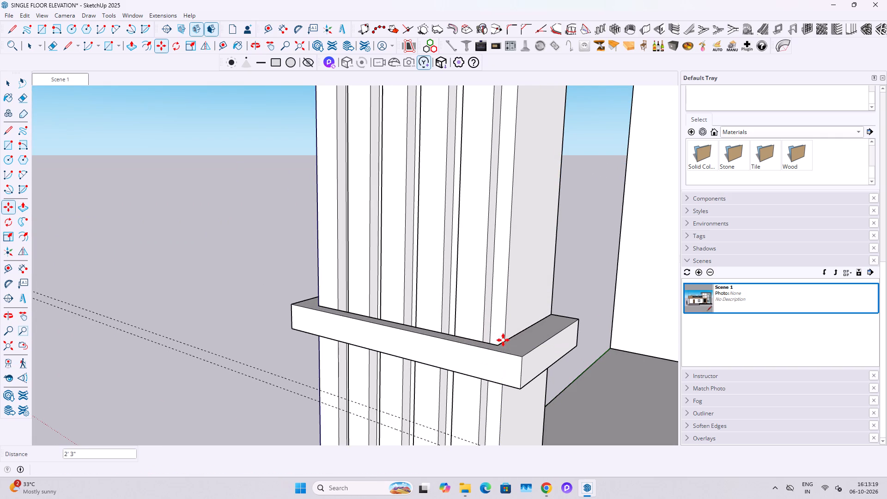
key(x)
key(3)
key(Return)
scroll(504, 341, down, 8)
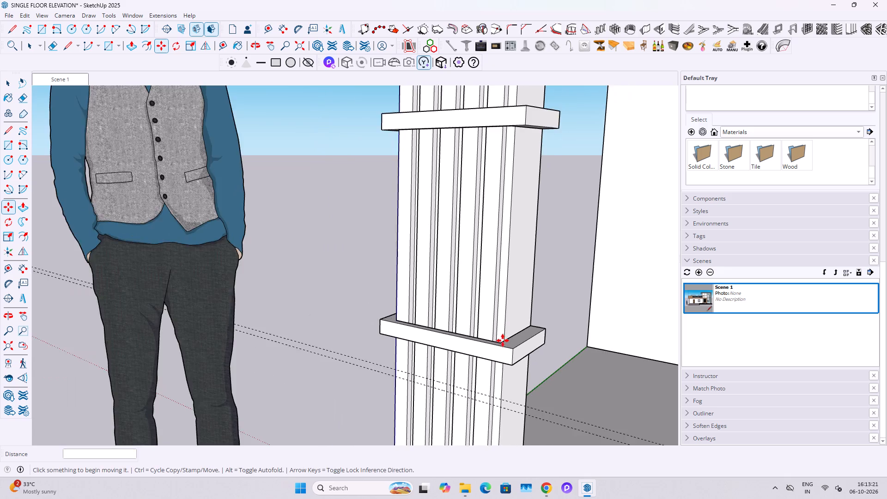
scroll(503, 341, down, 14)
middle_drag(478, 278, 521, 280)
key(space)
click(346, 227)
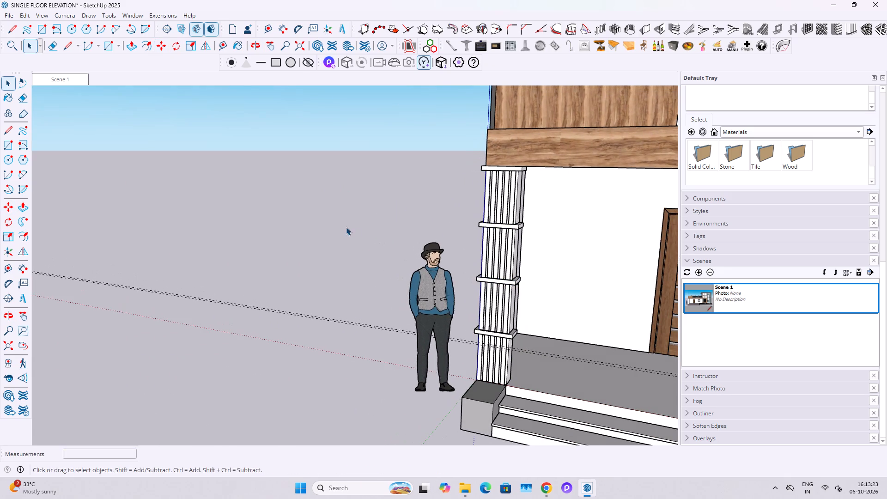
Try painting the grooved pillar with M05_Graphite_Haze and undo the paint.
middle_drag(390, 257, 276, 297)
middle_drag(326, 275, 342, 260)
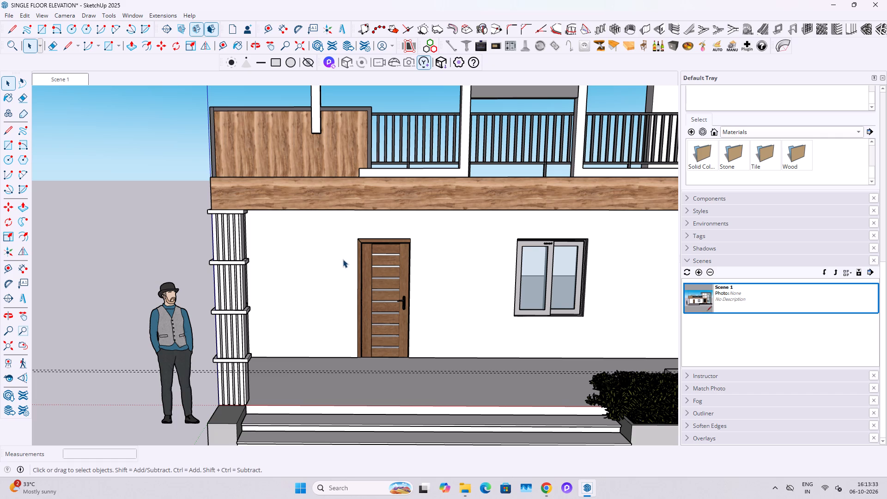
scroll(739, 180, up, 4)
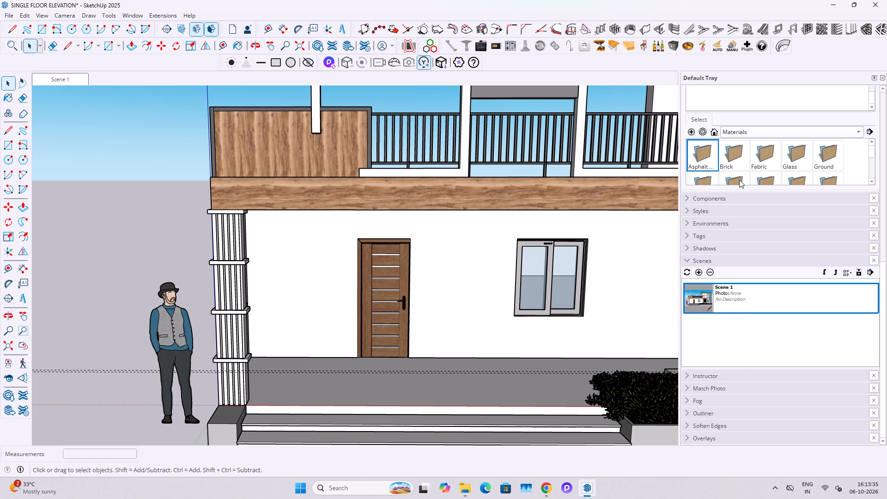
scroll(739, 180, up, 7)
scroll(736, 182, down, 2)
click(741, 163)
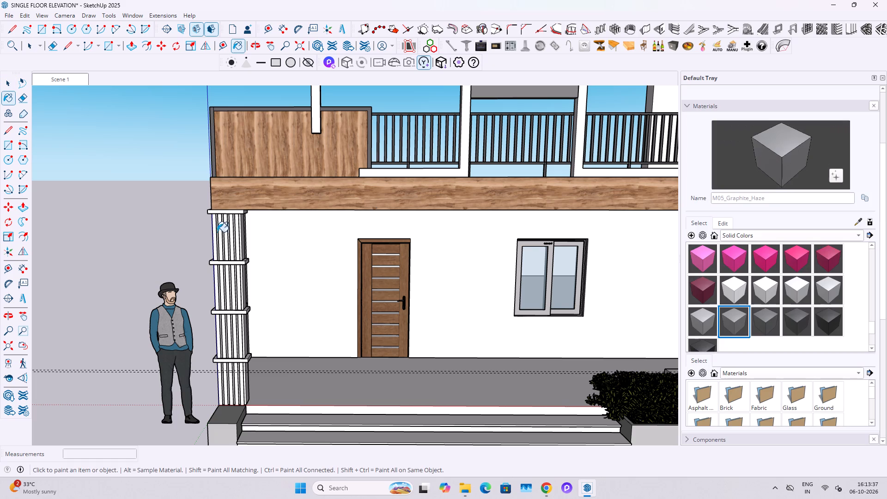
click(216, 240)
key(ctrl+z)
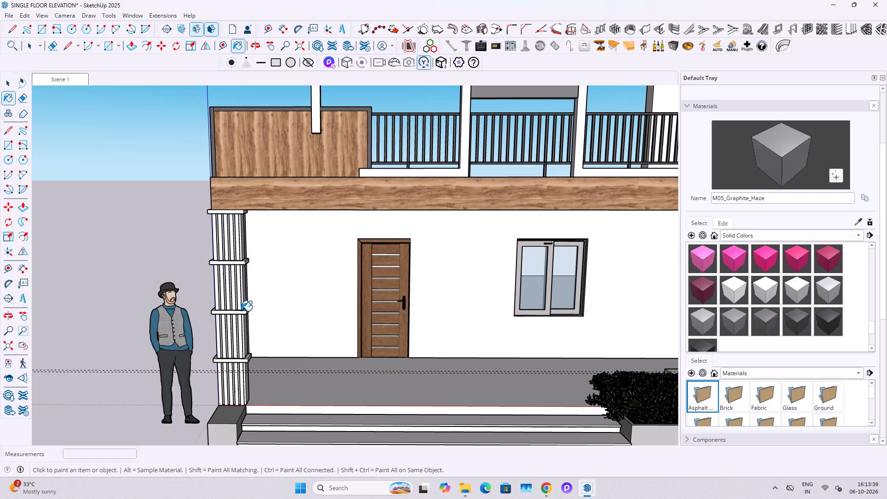
Paint the grooved pillar with the M00_Soft_Cloud solid colour.
click(731, 291)
click(237, 239)
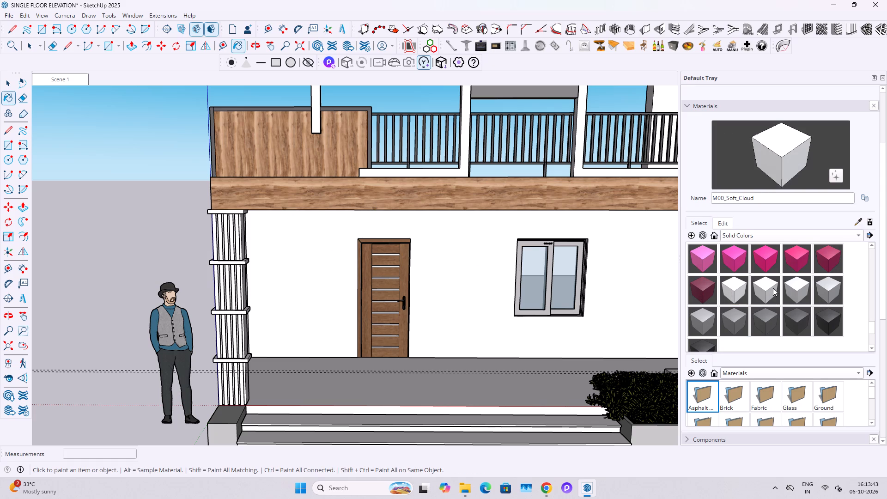
Paint the porch wall behind the pillar with the M02_Ash_Whisper solid colour.
click(773, 288)
click(794, 285)
scroll(220, 199, up, 3)
click(257, 248)
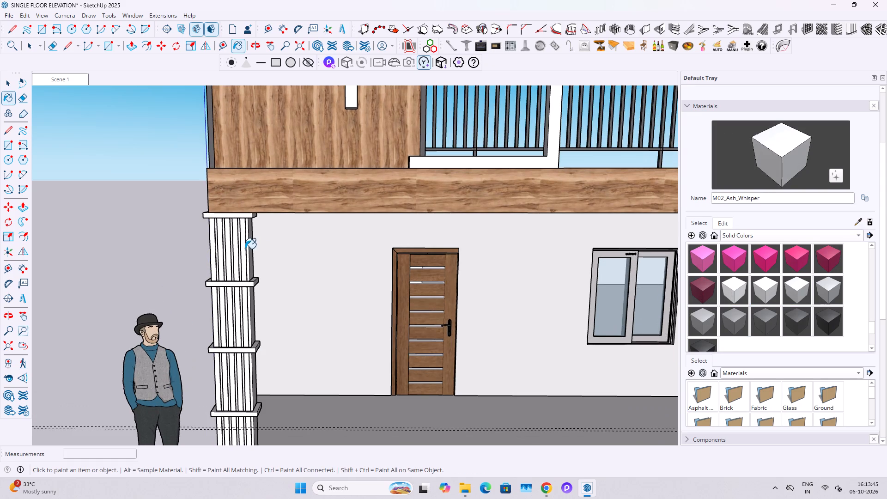
Undo the M02_Ash_Whisper paint on the porch wall.
key(ctrl+z)
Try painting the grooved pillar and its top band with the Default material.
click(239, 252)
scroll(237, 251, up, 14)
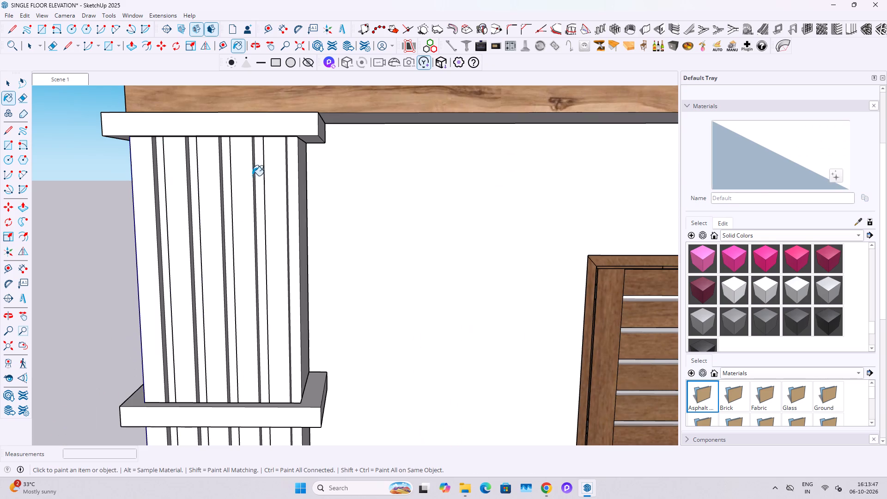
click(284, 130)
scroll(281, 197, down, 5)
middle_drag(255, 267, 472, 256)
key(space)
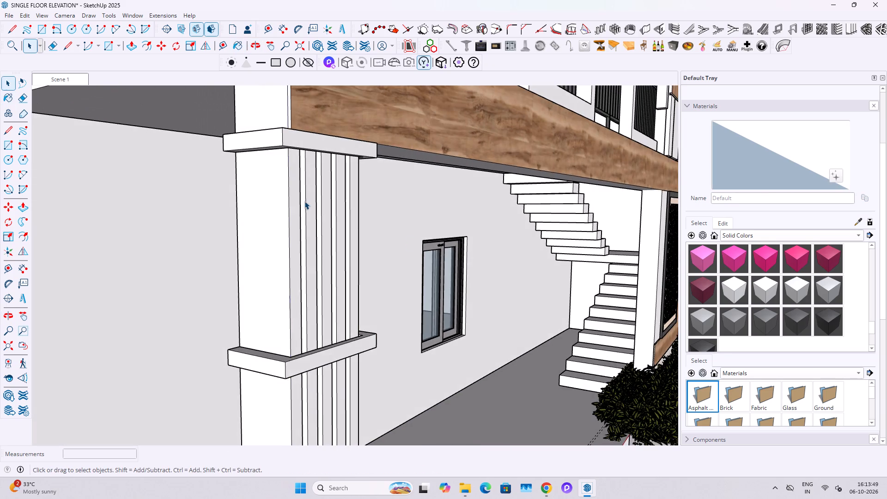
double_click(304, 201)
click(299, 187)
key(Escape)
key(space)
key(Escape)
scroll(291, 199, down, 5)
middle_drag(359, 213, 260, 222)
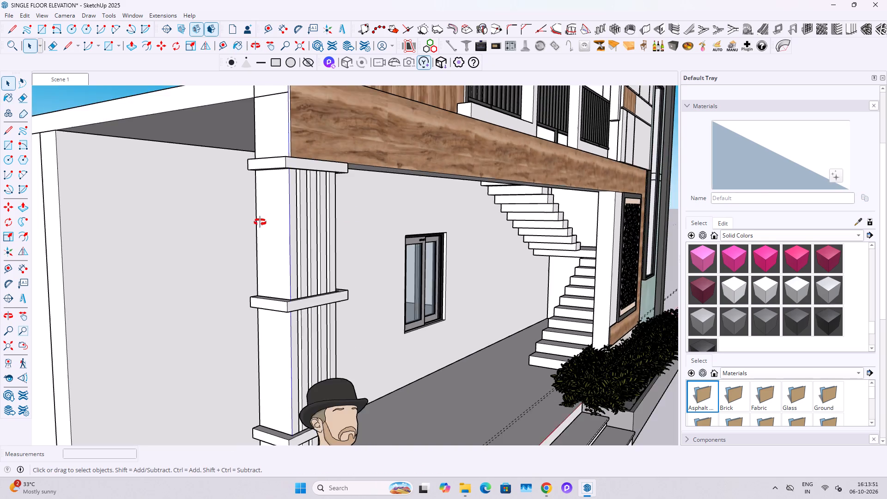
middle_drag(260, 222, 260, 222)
Paint the grooved porch pillar with the M03_Pewter_Shine solid colour.
click(839, 292)
scroll(204, 236, down, 6)
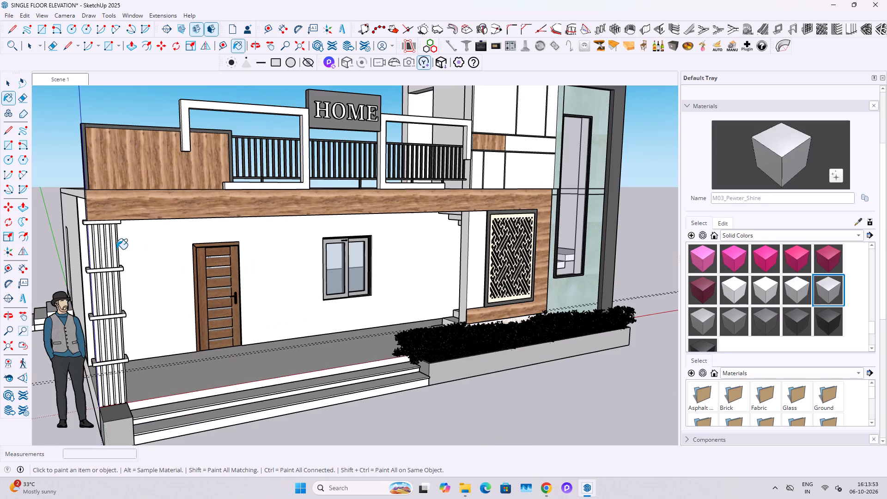
click(116, 249)
key(space)
Examine the whole front elevation with the newly coloured pillar from near-frontal views.
middle_drag(167, 289, 134, 286)
scroll(133, 276, down, 3)
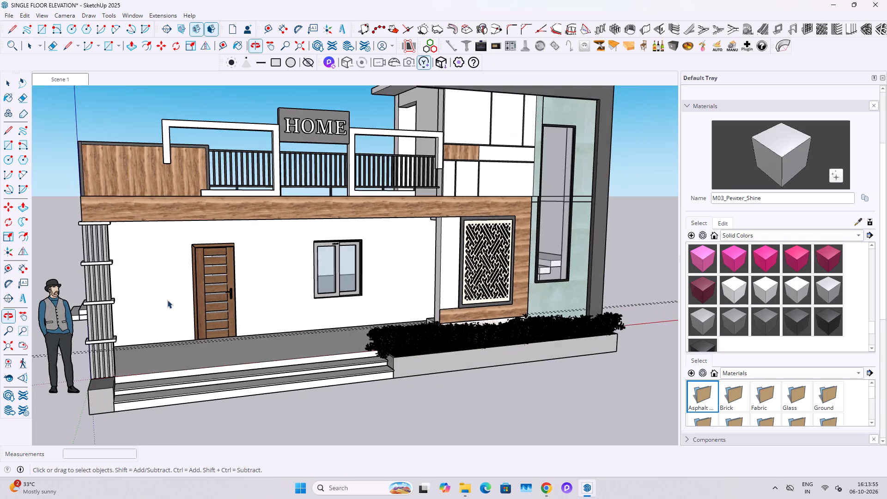
scroll(167, 300, down, 1)
key(space)
click(237, 395)
scroll(228, 286, up, 2)
middle_drag(330, 262, 273, 263)
scroll(273, 255, down, 1)
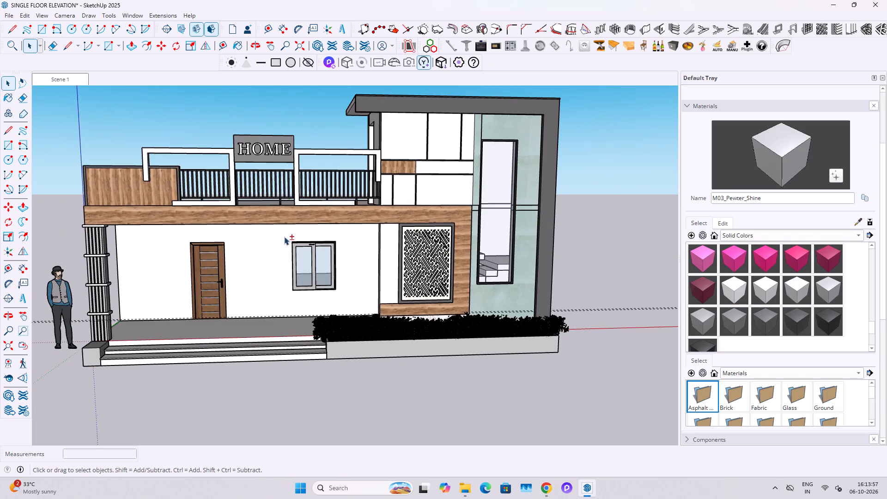
shift+middle_drag(285, 237, 269, 266)
scroll(264, 265, up, 1)
shift+middle_drag(270, 269, 285, 271)
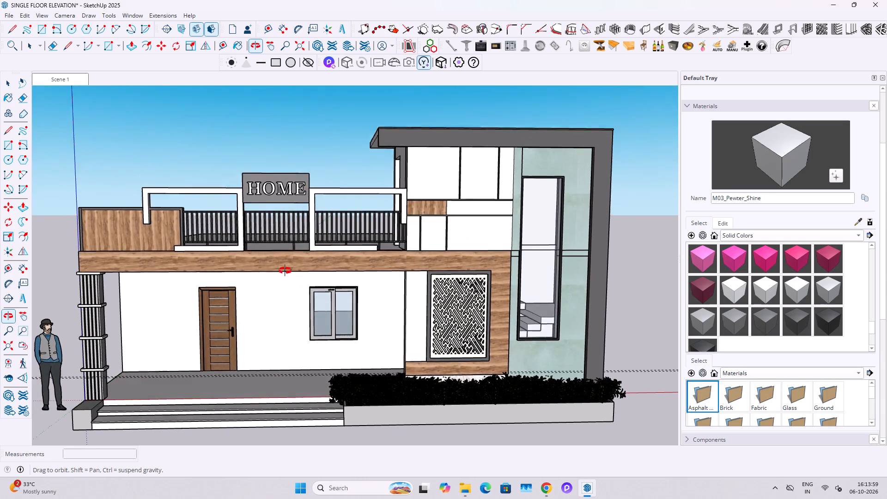
shift+middle_drag(285, 271, 280, 262)
scroll(257, 266, up, 1)
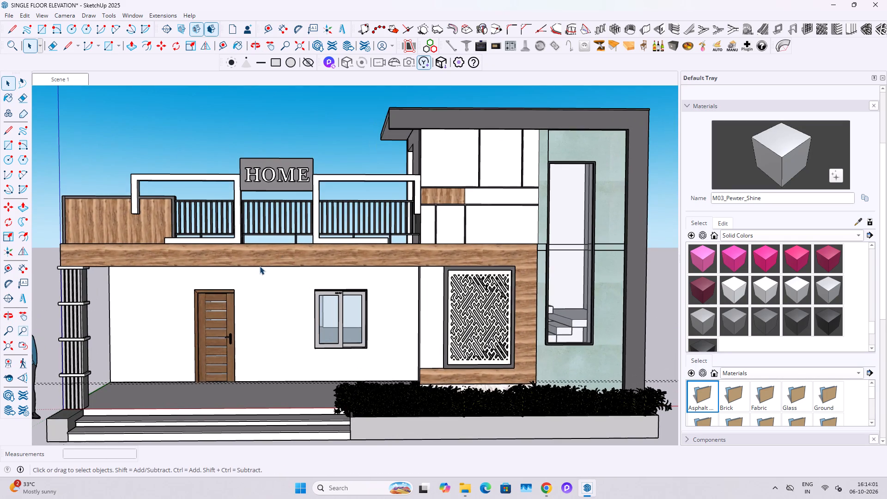
scroll(260, 266, down, 1)
shift+middle_drag(261, 265, 258, 268)
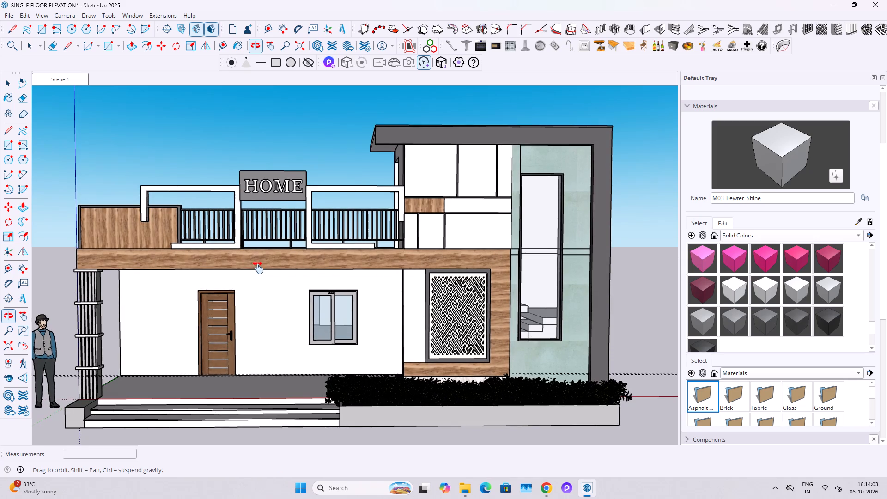
shift+middle_drag(258, 268, 256, 274)
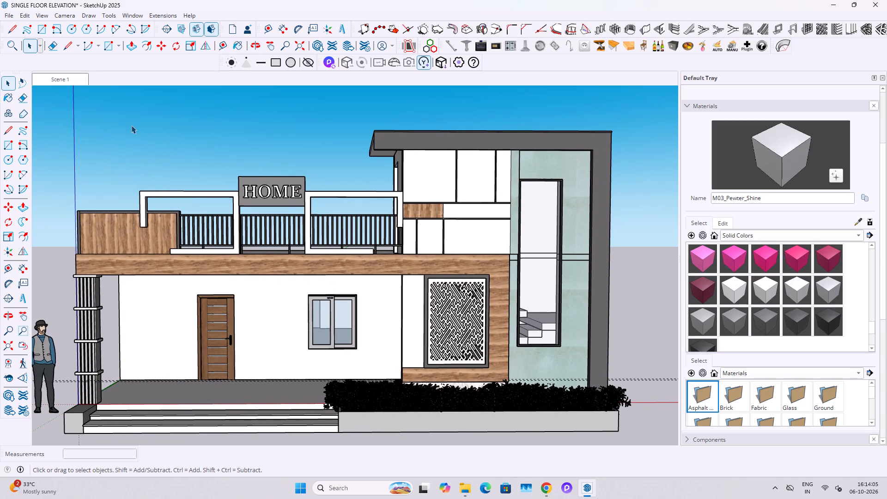
Return to the Scene 1 view and delete all the guides.
click(69, 84)
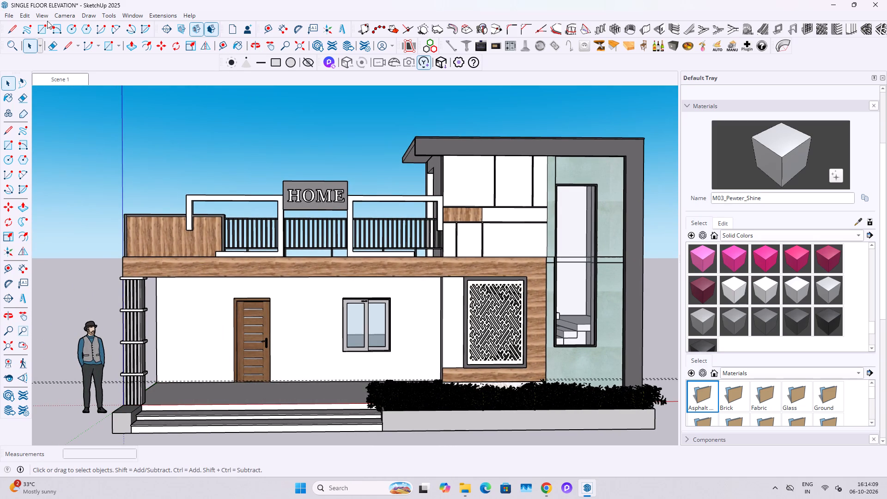
click(27, 17)
click(66, 108)
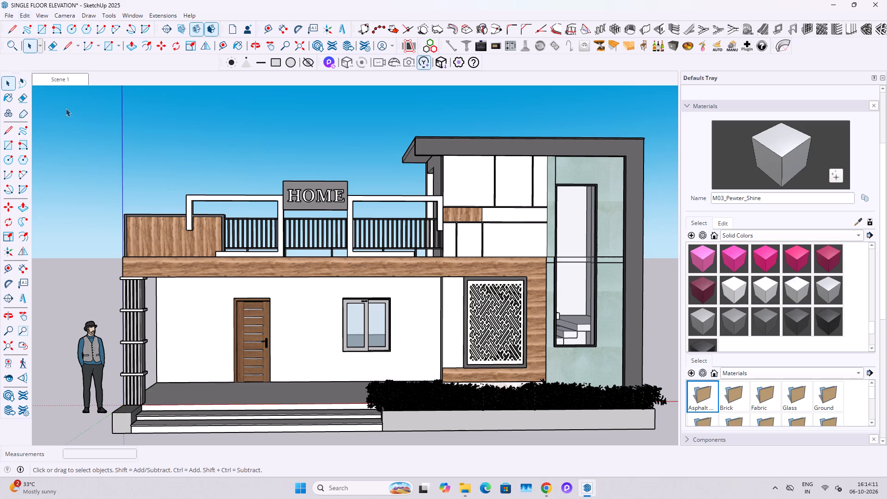
Erase the human scale figure standing beside the porch.
right_click(93, 334)
click(126, 119)
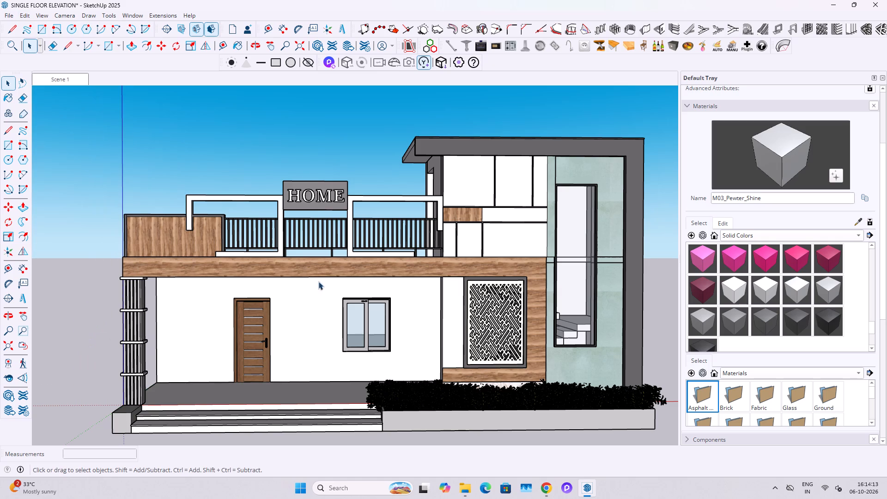
Frame the front elevation and save the model.
shift+middle_drag(489, 346, 472, 347)
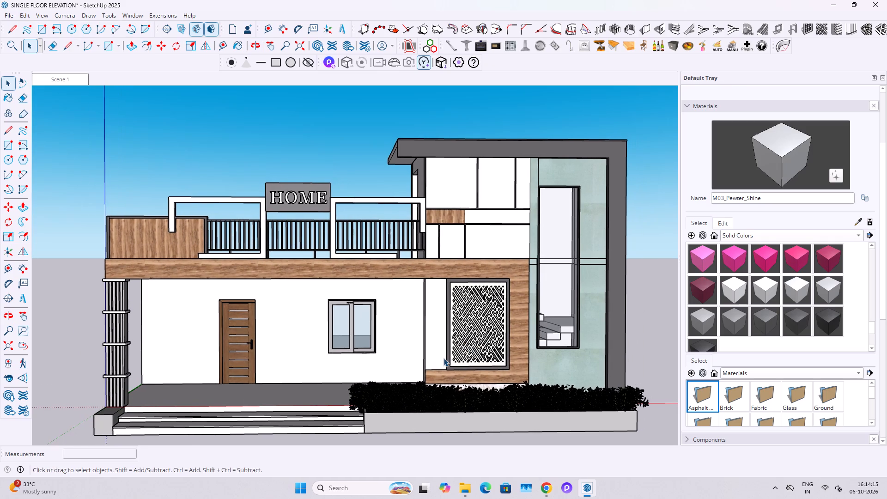
scroll(443, 358, up, 1)
scroll(443, 358, down, 1)
shift+middle_drag(444, 358, 436, 359)
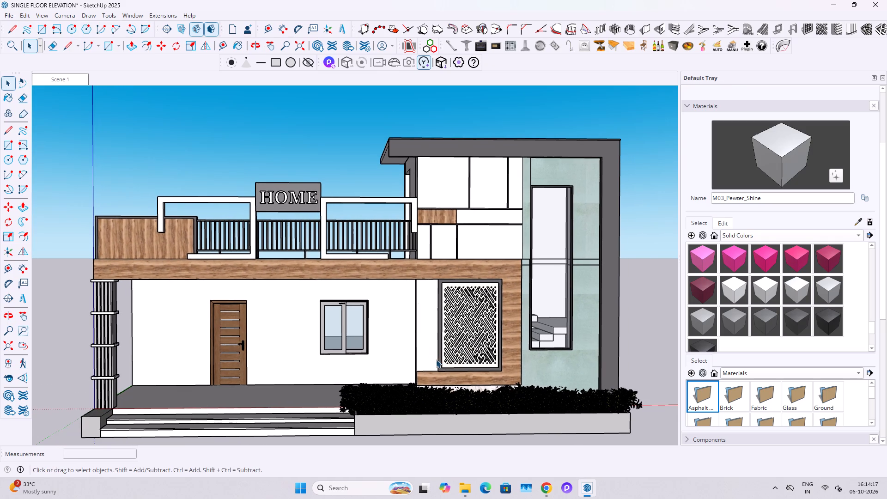
key(ctrl+s)
click(12, 18)
click(11, 18)
click(8, 12)
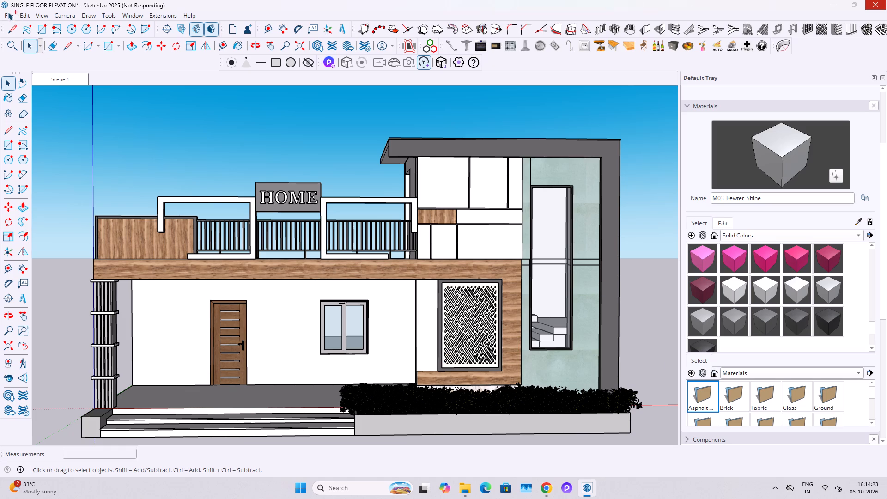
click(323, 178)
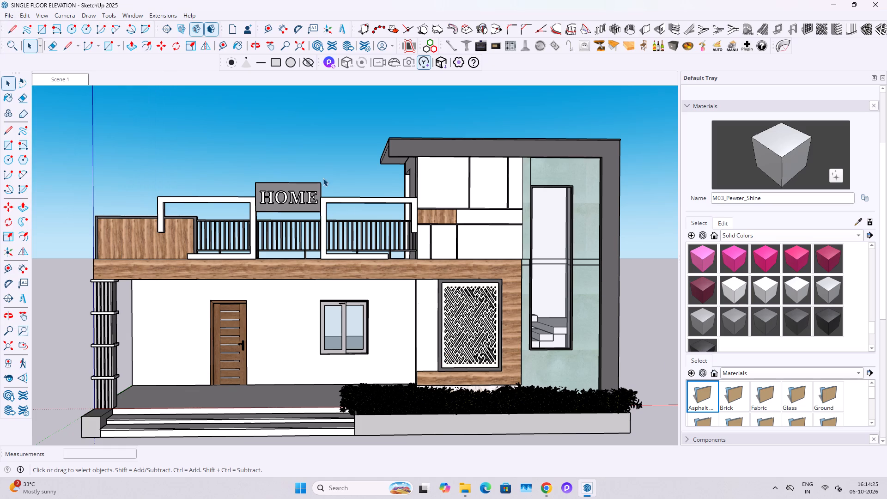
scroll(712, 334, down, 1)
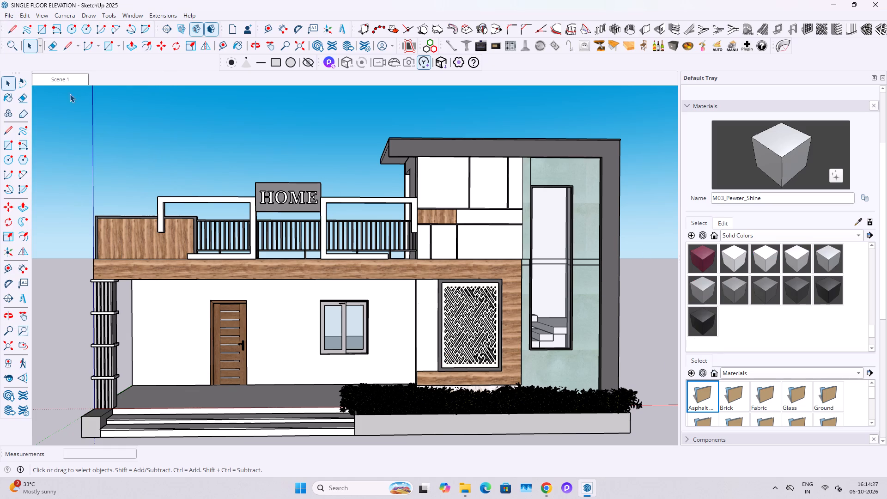
Update Scene 1 with the current framing of the front elevation.
right_click(58, 79)
click(85, 124)
Delete the stray upright rectangle standing apart from the house on the tower side.
scroll(237, 258, down, 4)
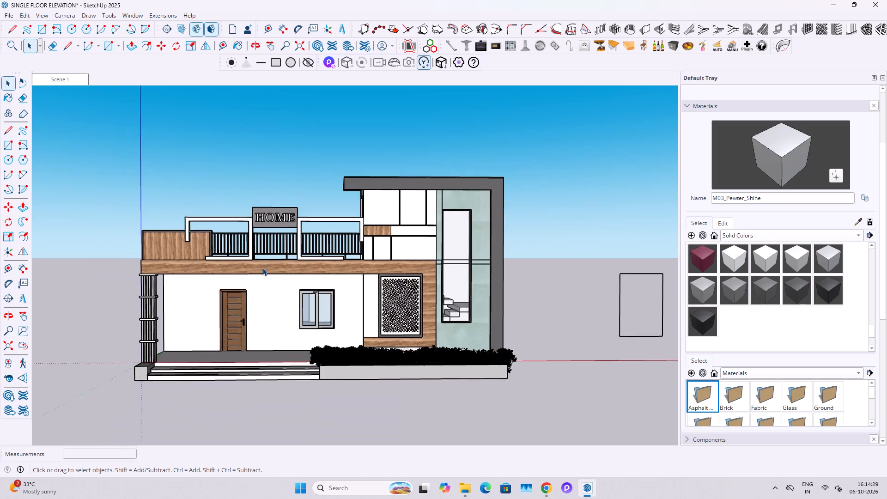
scroll(262, 268, down, 3)
middle_drag(260, 291, 554, 358)
middle_drag(496, 252, 436, 313)
drag(496, 184, 456, 252)
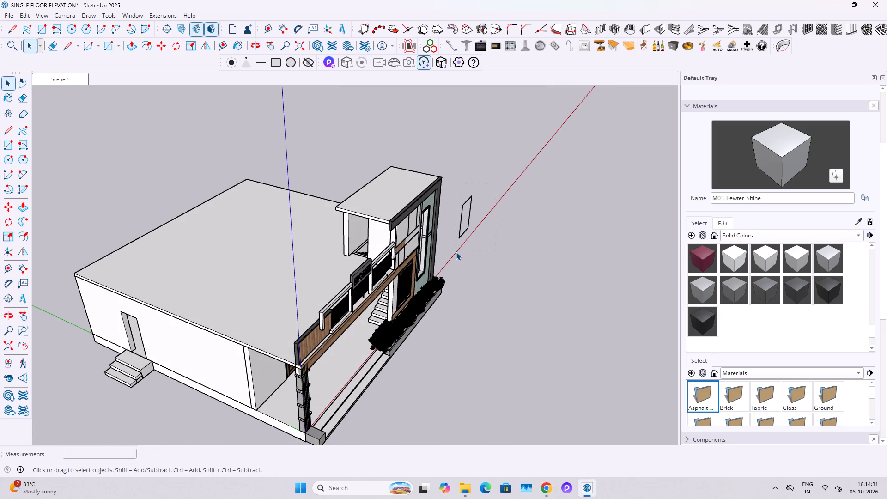
drag(456, 252, 455, 254)
key(Delete)
Place a guide 10' outward from the plinth edge on the side with the small entry steps.
scroll(240, 347, up, 1)
shift+middle_drag(230, 359, 316, 320)
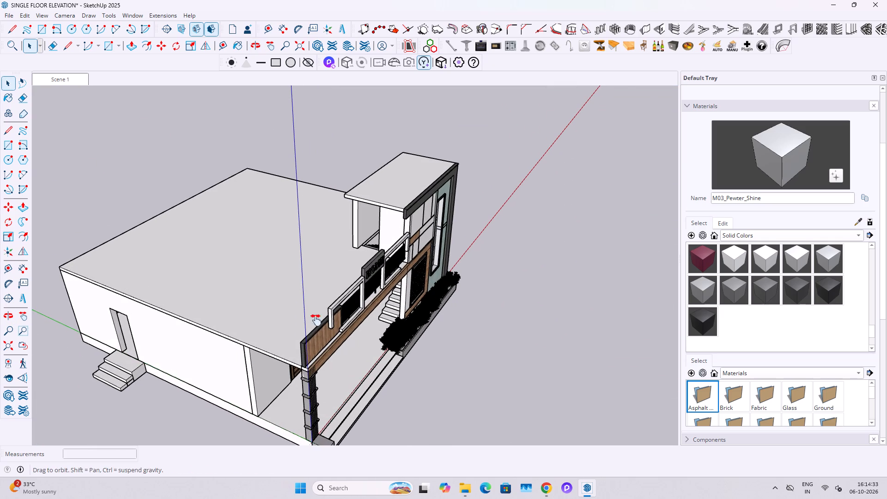
shift+middle_drag(316, 320, 360, 298)
scroll(353, 320, up, 3)
key(t)
drag(329, 365, 320, 372)
text(10)
key(apostrophe)
key(Return)
Place a guide 10' outward from the plinth edge at the back of the house.
scroll(317, 307, down, 5)
middle_drag(247, 313, 650, 345)
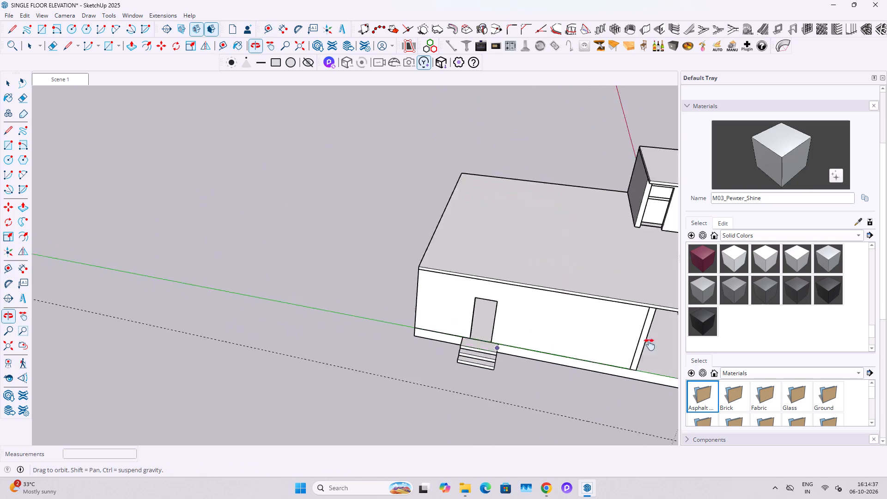
middle_drag(650, 345, 652, 345)
middle_drag(484, 323, 595, 322)
scroll(478, 262, up, 2)
click(474, 272)
key(space)
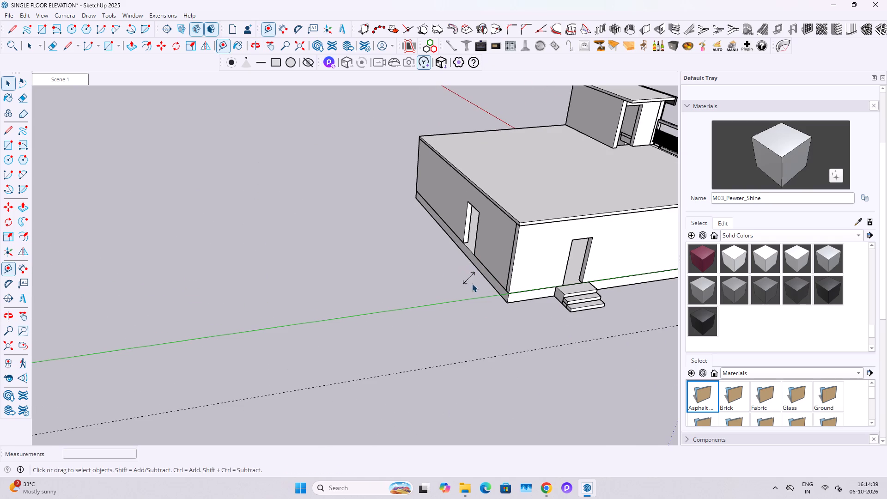
scroll(491, 279, up, 4)
key(t)
click(484, 278)
key(1)
key(0)
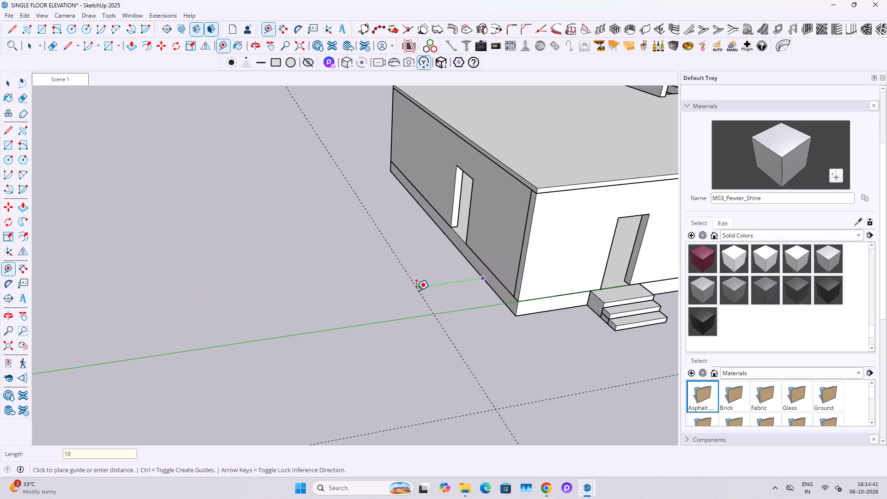
key(apostrophe)
key(Return)
Place a guide 6' outward from the plinth edge on the tower side of the house.
scroll(415, 291, down, 5)
middle_drag(260, 211, 566, 274)
middle_drag(298, 190, 458, 168)
scroll(318, 188, up, 3)
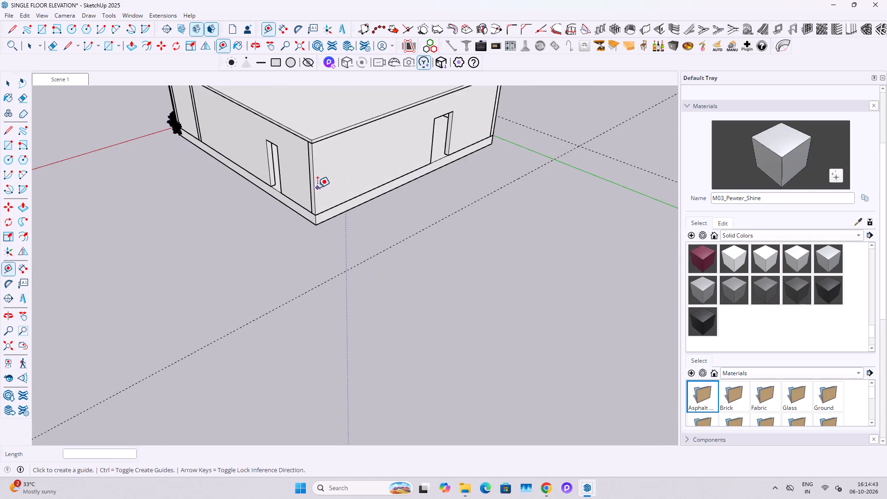
scroll(295, 222, up, 1)
click(302, 214)
text(6')
key(Return)
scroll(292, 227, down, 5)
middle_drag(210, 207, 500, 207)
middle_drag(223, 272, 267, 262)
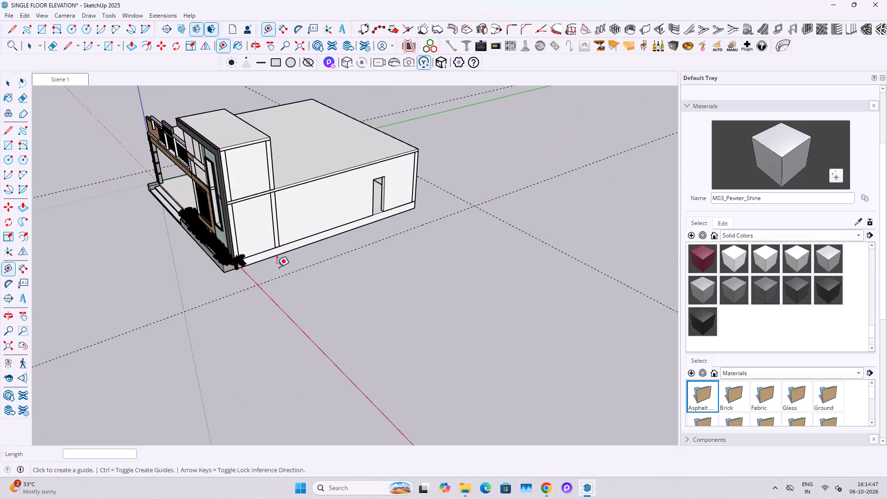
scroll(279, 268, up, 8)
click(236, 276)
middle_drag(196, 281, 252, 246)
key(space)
Push/Pull the bottom face of the porch-step end block down to the level of the plinth's underside.
middle_drag(178, 238, 278, 251)
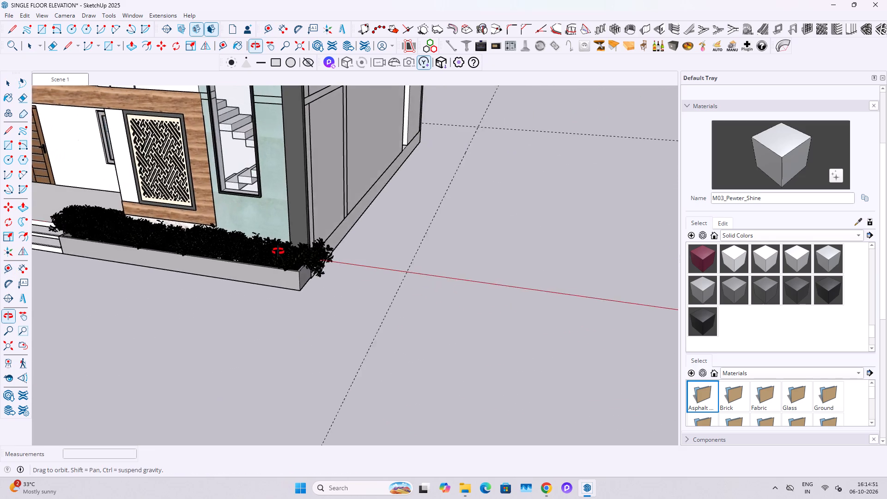
middle_drag(278, 251, 568, 275)
middle_drag(244, 268, 619, 232)
scroll(365, 343, up, 7)
middle_drag(371, 383, 370, 362)
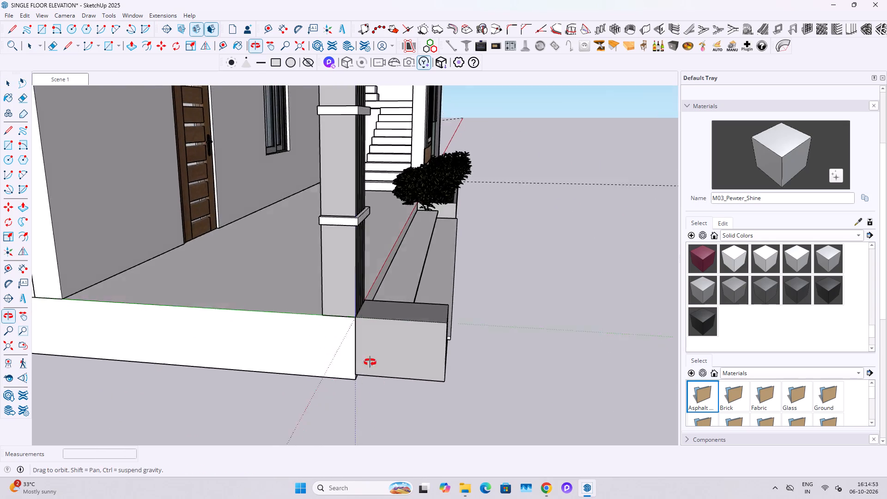
middle_drag(370, 362, 370, 318)
scroll(373, 359, up, 2)
middle_drag(372, 355, 365, 279)
scroll(378, 355, up, 2)
double_click(379, 355)
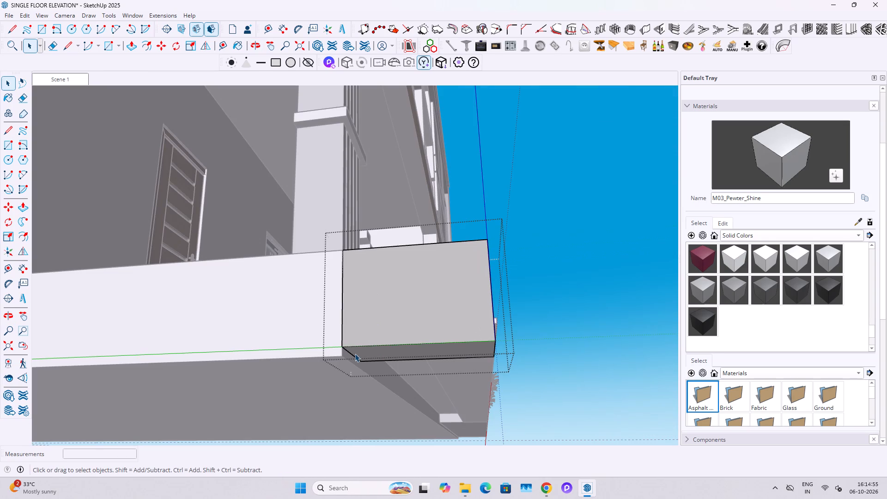
click(355, 353)
key(p)
click(355, 353)
click(333, 358)
key(space)
key(Escape)
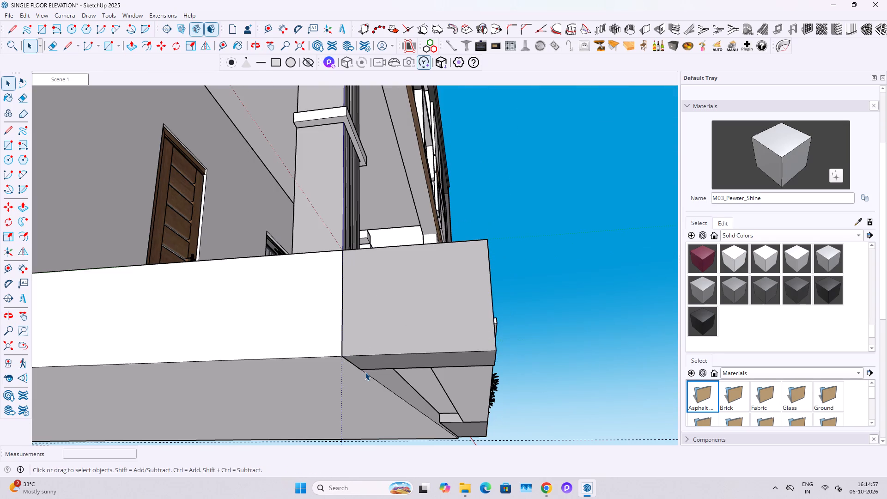
Place a guide 15' outward from the plinth's bottom front edge.
key(space)
key(t)
double_click(371, 374)
click(368, 374)
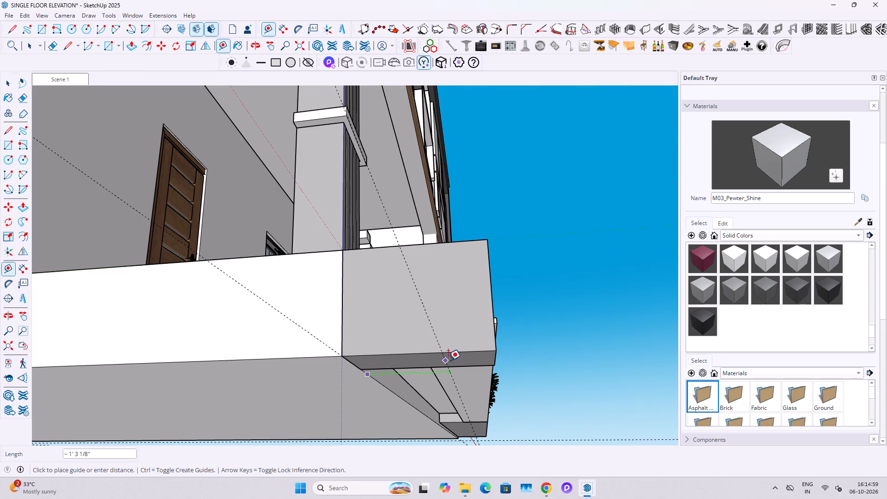
text(15')
key(Return)
key(space)
Draw a ground rectangle around the house between the opposite corners where the plot guides intersect.
scroll(401, 345, down, 4)
middle_drag(462, 327, 320, 409)
scroll(295, 388, down, 9)
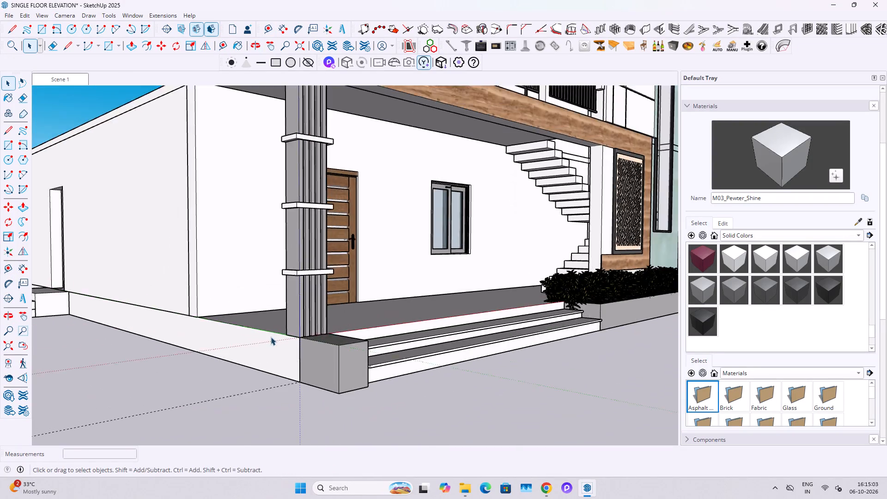
scroll(271, 337, down, 10)
middle_drag(402, 348, 342, 407)
shift+middle_drag(308, 408, 307, 398)
key(r)
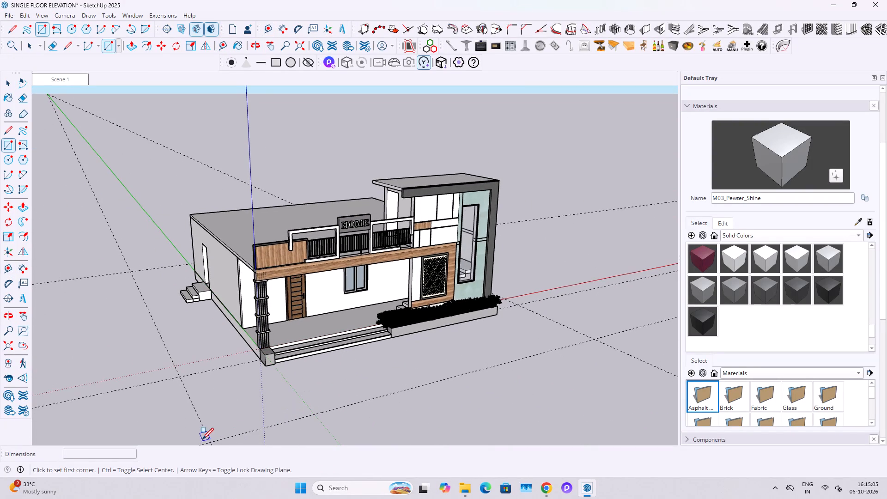
drag(209, 443, 215, 438)
scroll(392, 336, down, 2)
middle_drag(465, 320, 162, 418)
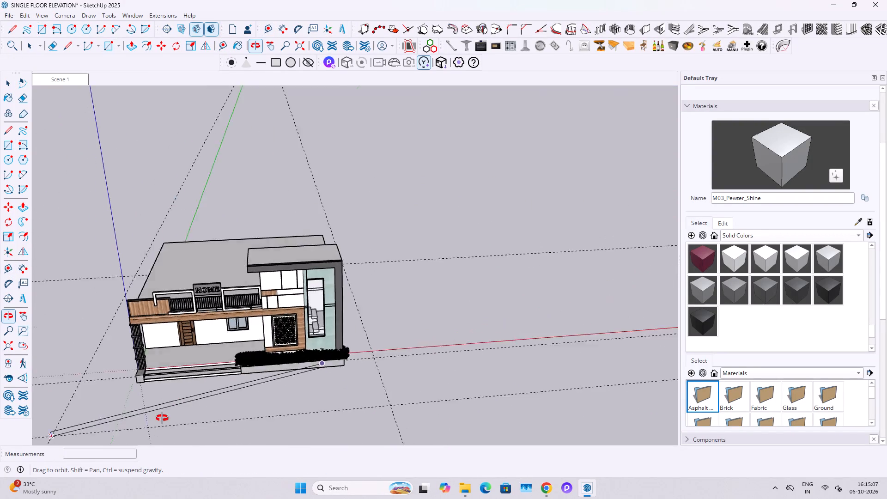
middle_drag(162, 418, 143, 418)
scroll(431, 275, up, 4)
click(429, 253)
key(space)
Offset the plot rectangle's outline inward by 4.5" to form a boundary-wall strip.
scroll(414, 275, up, 3)
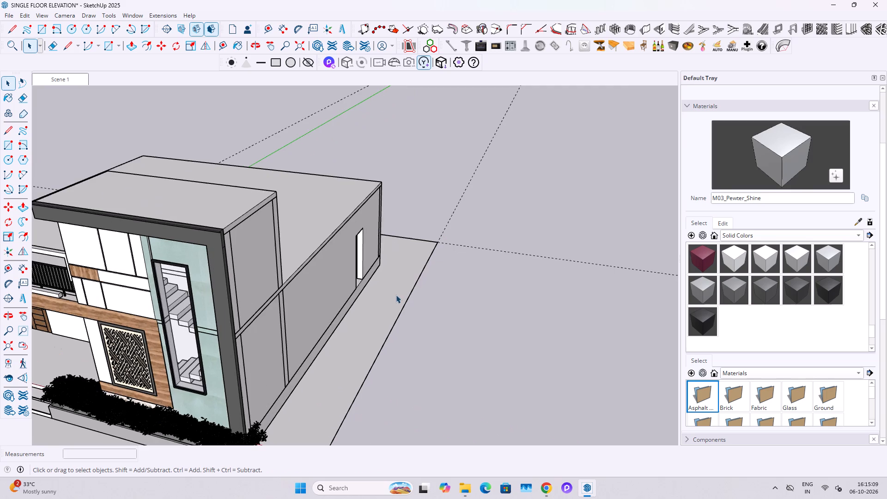
scroll(395, 302, up, 3)
key(f)
click(396, 306)
text(4.5")
key(Return)
key(space)
Copy the inner plot face with its edges 100' along the green axis, behind the house.
click(382, 301)
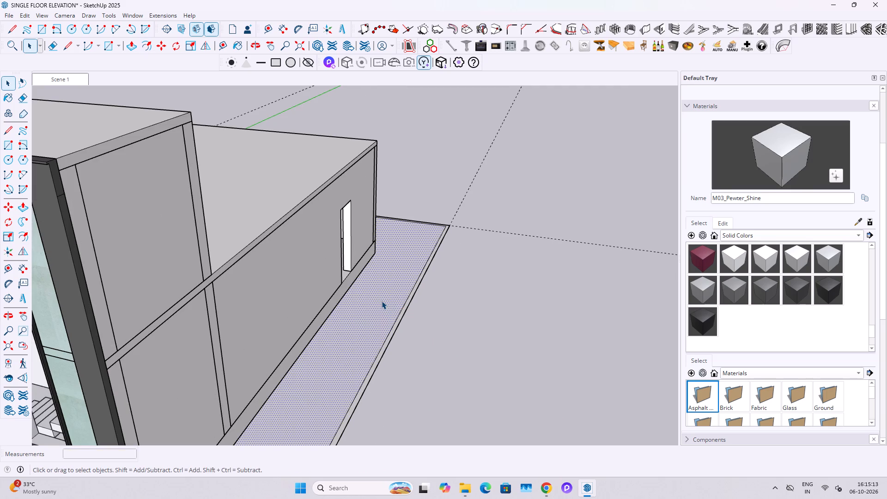
double_click(382, 301)
scroll(382, 300, down, 5)
key(m)
click(382, 300)
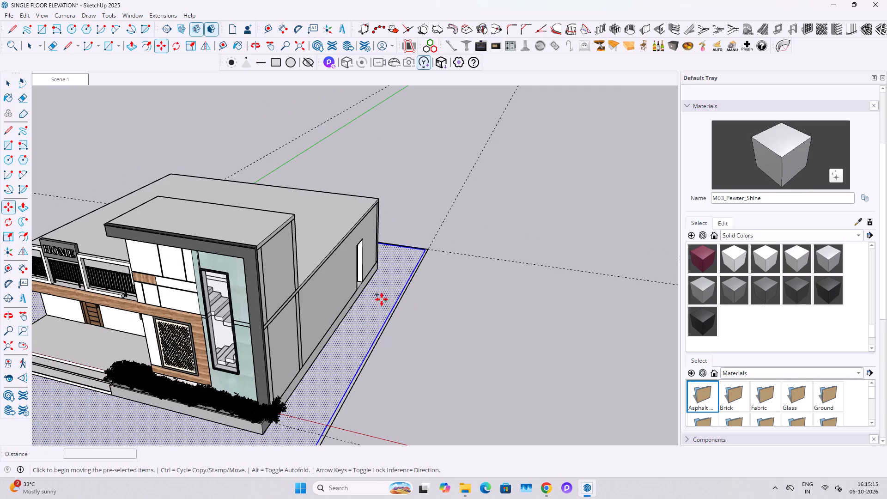
shift+middle_drag(462, 173, 432, 266)
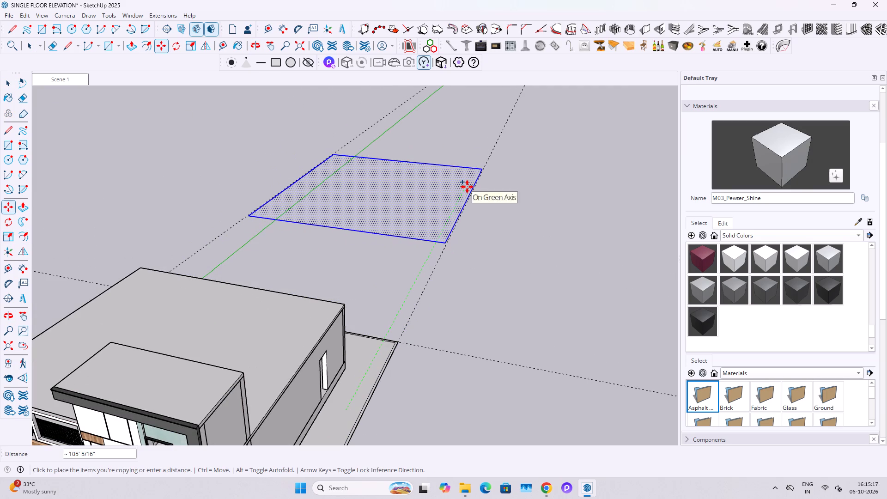
text(100')
key(Return)
key(space)
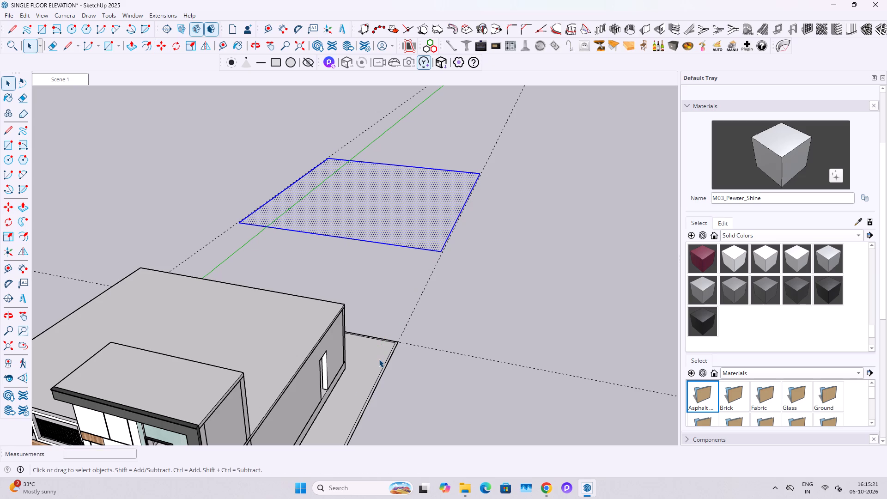
Delete the original inner plot face around the house, leaving the boundary strip.
click(379, 359)
key(Delete)
Push/Pull the boundary strip up 7' to raise the compound wall.
scroll(393, 347, up, 2)
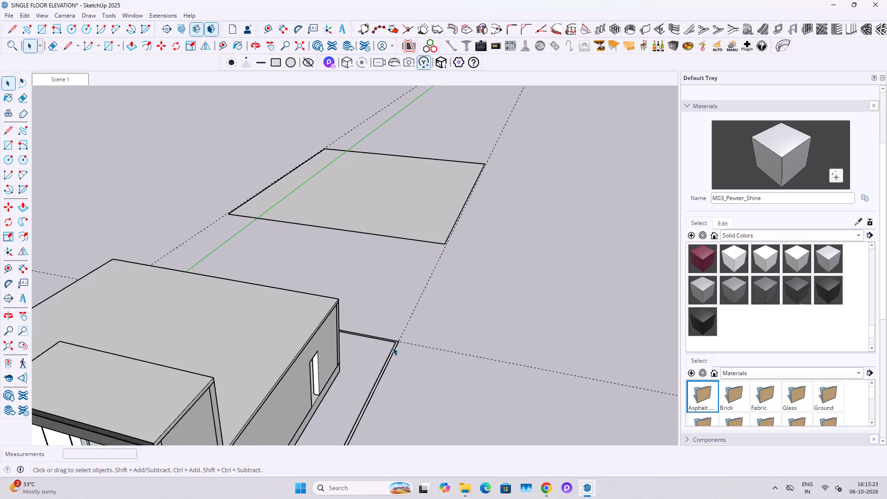
scroll(393, 347, up, 8)
click(394, 353)
key(p)
click(394, 353)
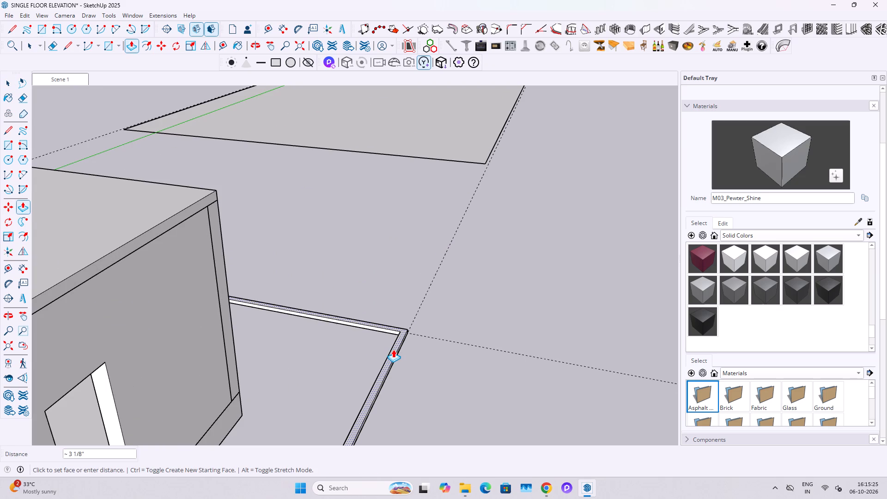
text(7')
key(Return)
key(space)
Make the whole raised boundary wall a group.
scroll(393, 349, down, 4)
triple_click(390, 348)
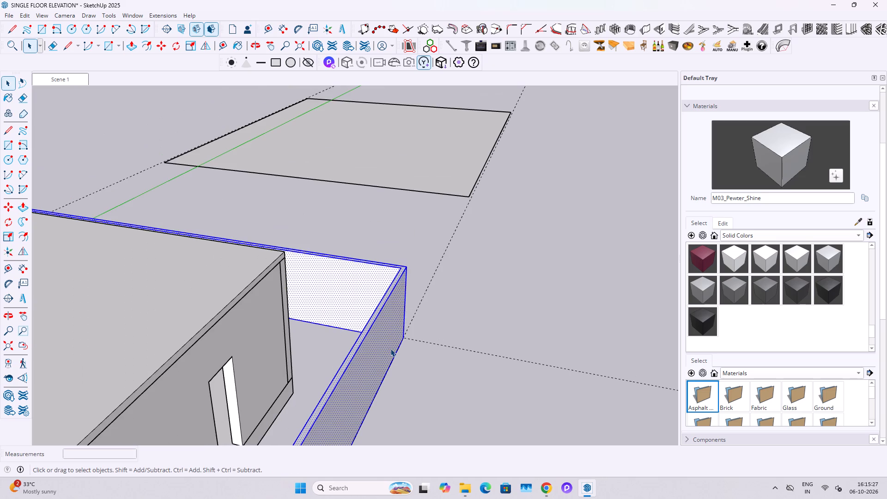
right_click(390, 348)
click(434, 272)
Inside the boundary wall group, Push/Pull the wall's top face down by 1'.
double_click(385, 289)
scroll(385, 292, up, 2)
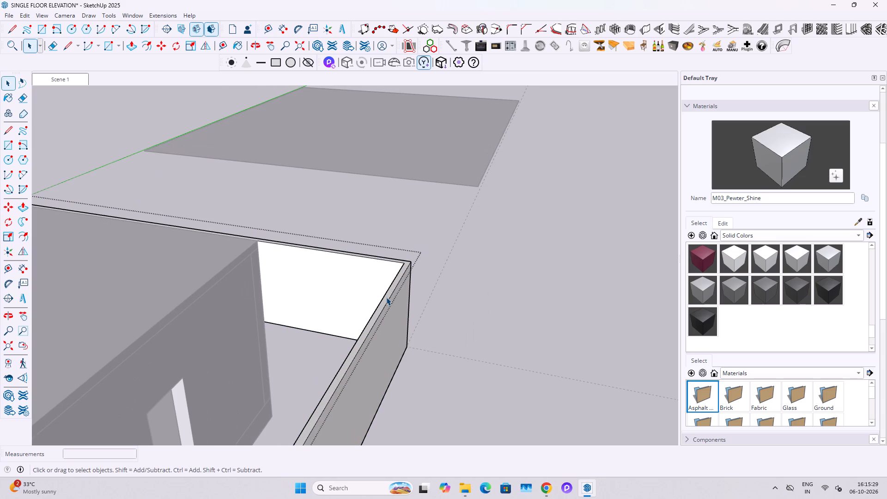
click(386, 297)
key(p)
click(387, 297)
text(1')
key(Return)
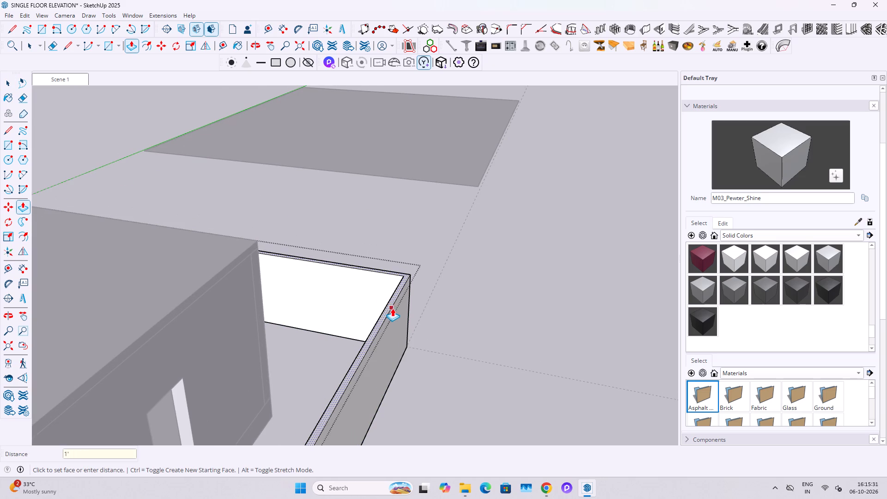
key(space)
key(Escape)
Examine the boundary wall's height against the house from the front.
scroll(530, 290, down, 9)
middle_drag(498, 319, 589, 239)
middle_drag(452, 337, 453, 316)
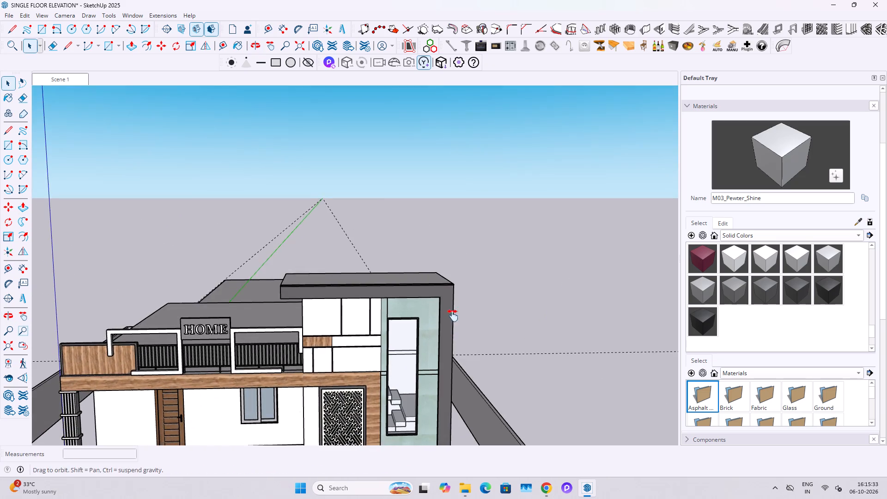
middle_drag(453, 316, 459, 279)
scroll(461, 273, down, 2)
middle_drag(427, 345, 430, 323)
scroll(377, 357, up, 1)
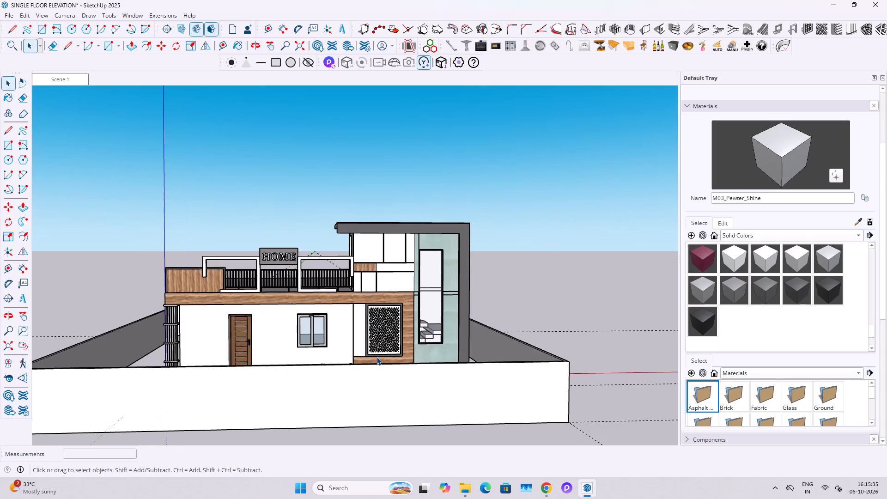
scroll(377, 357, down, 2)
Make a group of the copied plot face and its edges behind the house.
shift+middle_drag(325, 385, 427, 427)
middle_drag(277, 359, 487, 403)
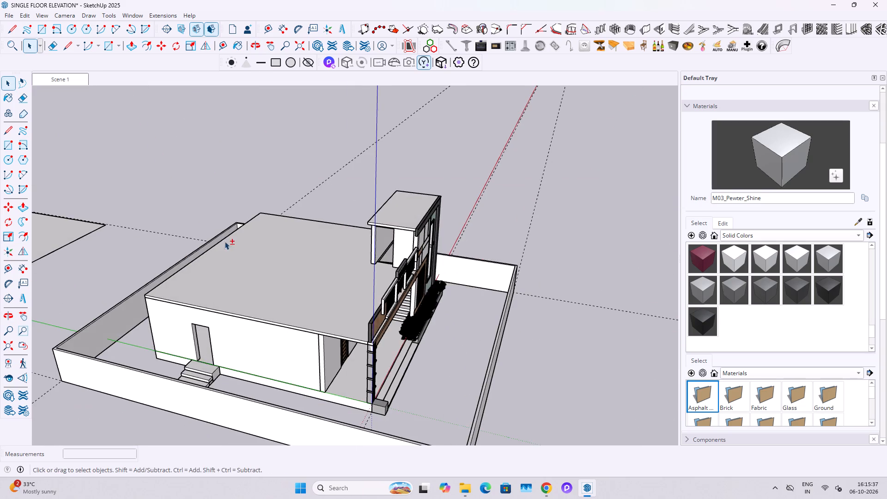
shift+middle_drag(239, 241, 477, 208)
scroll(453, 227, down, 3)
triple_click(236, 237)
right_click(236, 237)
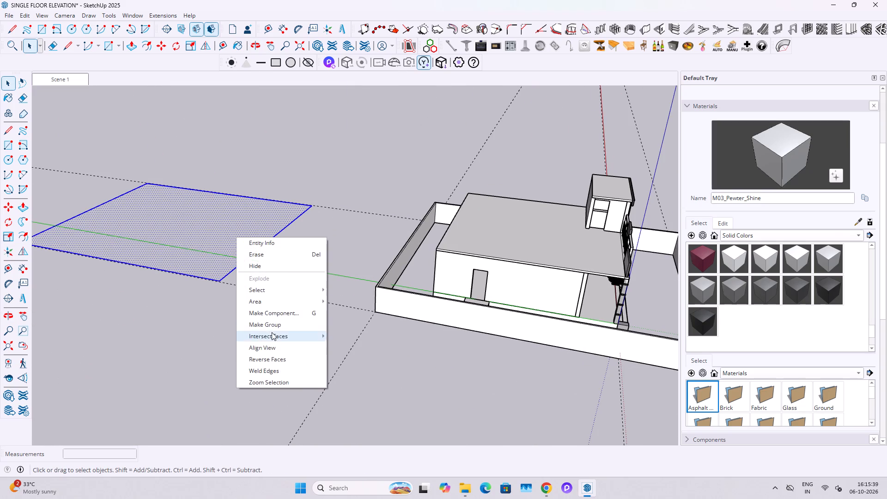
click(274, 325)
Move the ground group 100' along the green axis back inside the boundary wall.
scroll(267, 338, down, 3)
key(m)
click(246, 361)
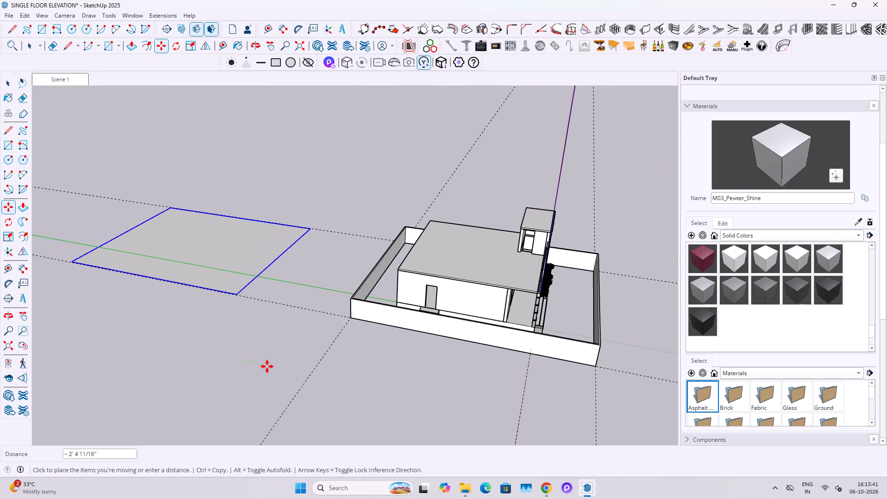
text(100')
key(Return)
key(space)
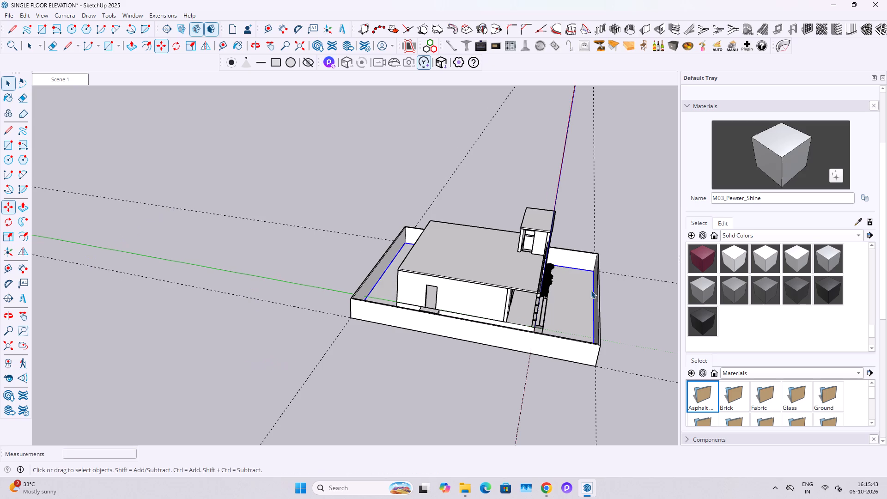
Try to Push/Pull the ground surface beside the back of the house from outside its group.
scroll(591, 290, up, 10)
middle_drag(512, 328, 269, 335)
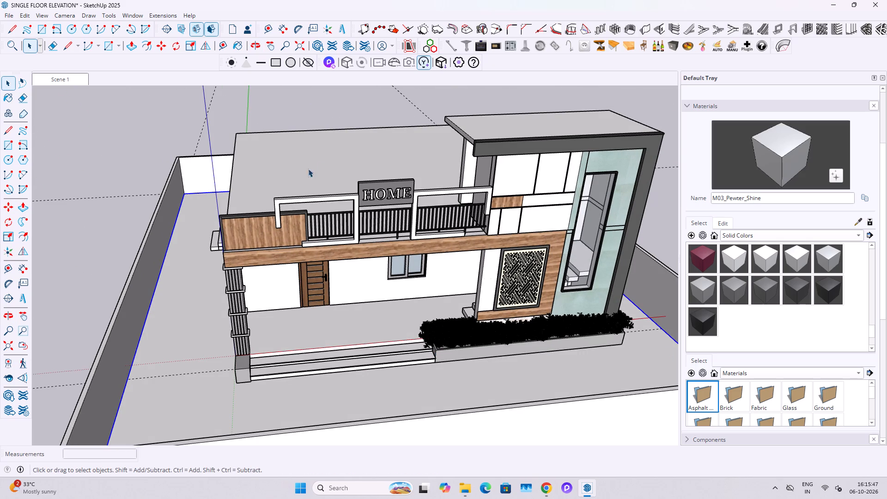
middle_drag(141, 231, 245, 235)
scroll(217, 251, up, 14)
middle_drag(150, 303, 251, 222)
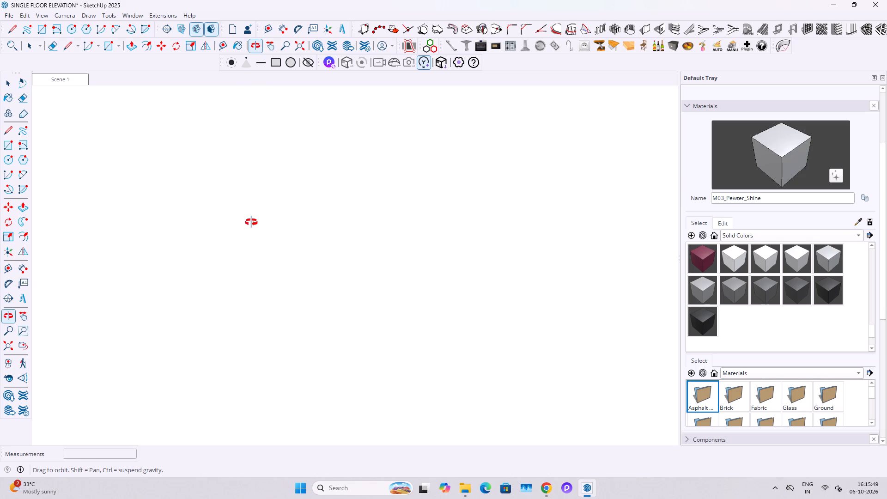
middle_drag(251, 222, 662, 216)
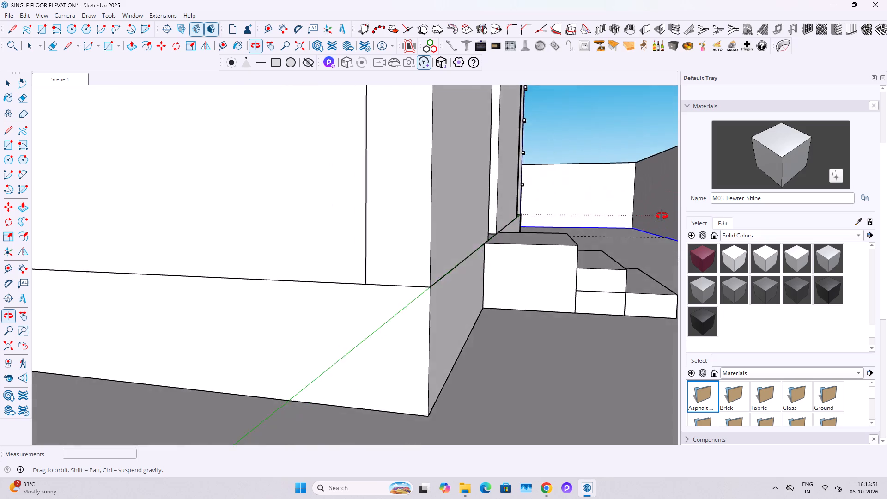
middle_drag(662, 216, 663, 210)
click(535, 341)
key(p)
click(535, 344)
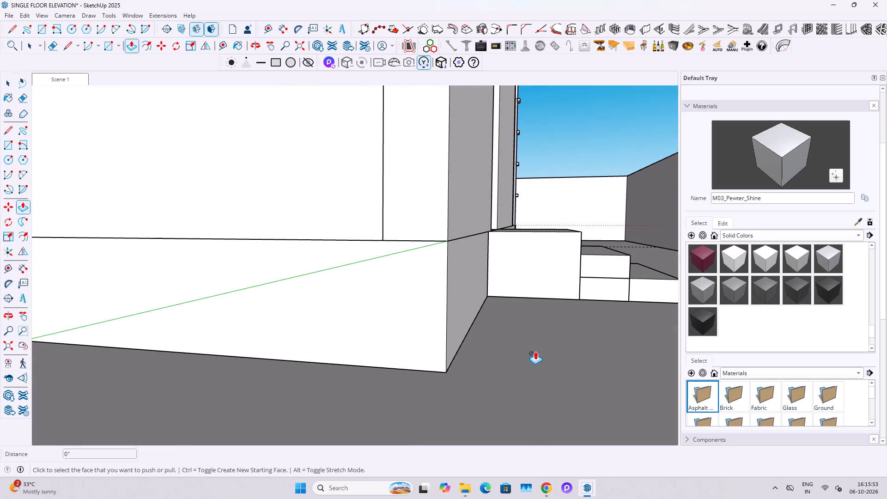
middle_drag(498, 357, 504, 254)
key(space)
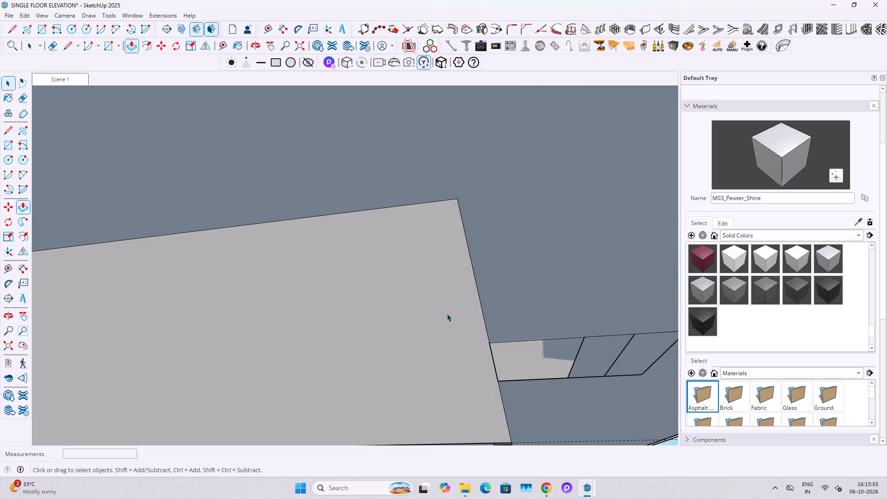
Open the ground group, Push/Pull its face by 0.1" from underneath, and leave group editing.
click(447, 313)
middle_drag(444, 312, 444, 324)
click(551, 230)
double_click(551, 230)
key(p)
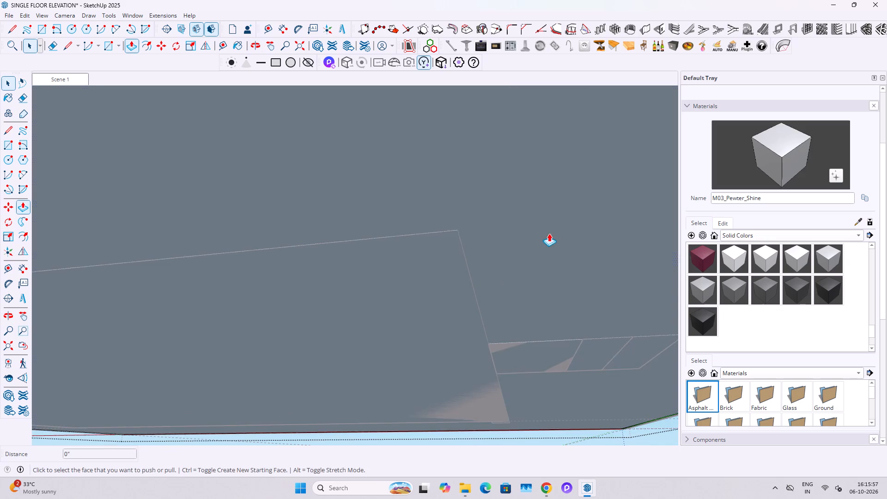
click(549, 233)
text(0.1")
key(Return)
key(space)
middle_drag(485, 254, 402, 390)
key(grave)
scroll(420, 353, down, 18)
key(grave)
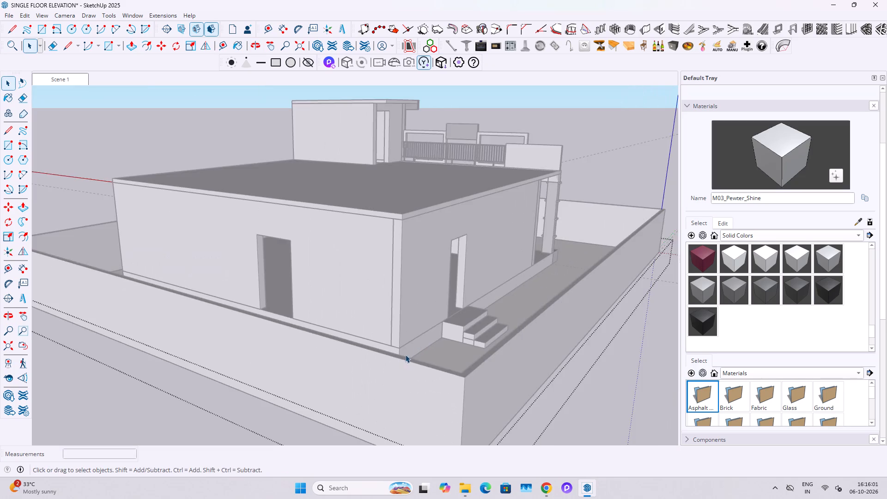
scroll(389, 356, down, 6)
key(space)
click(601, 414)
Place a vertical guide on the front boundary wall about 11' 2" from its end edge, in line with the porch column.
middle_drag(569, 322, 57, 362)
middle_drag(318, 357, 235, 310)
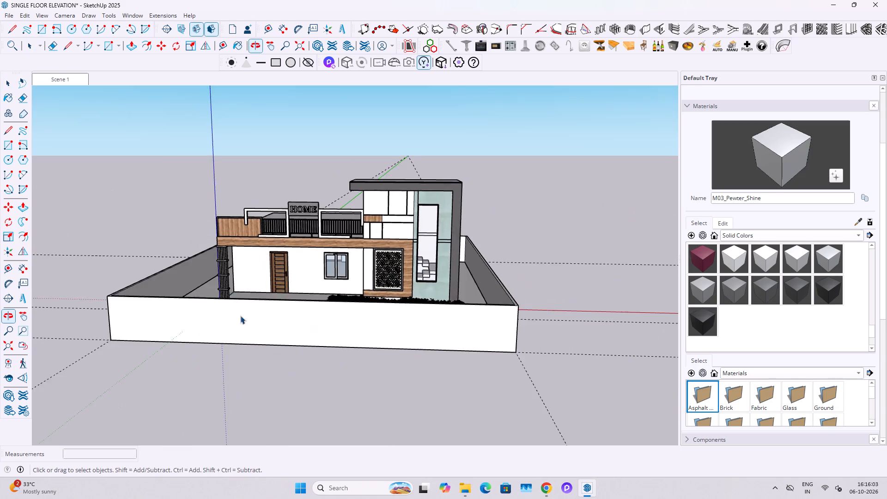
scroll(248, 323, up, 5)
middle_drag(234, 330, 290, 338)
key(t)
click(62, 333)
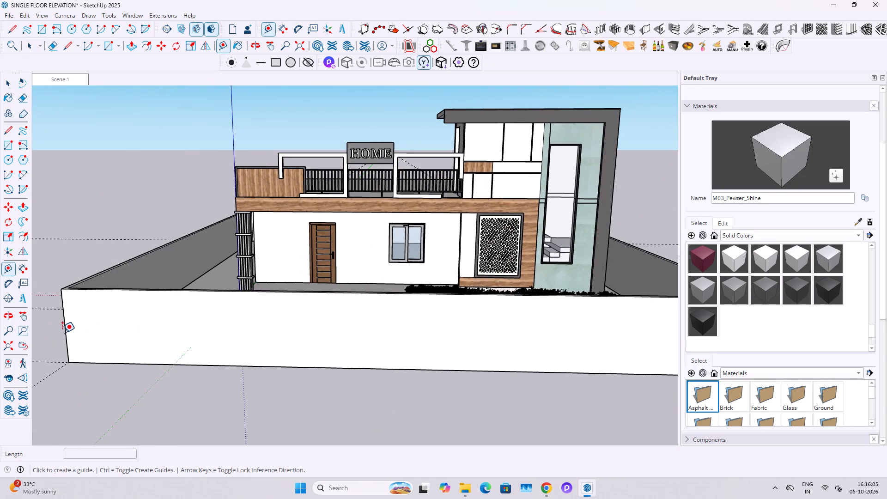
key(space)
key(y)
key(t)
click(61, 306)
scroll(179, 307, down, 3)
shift+middle_drag(211, 312, 336, 382)
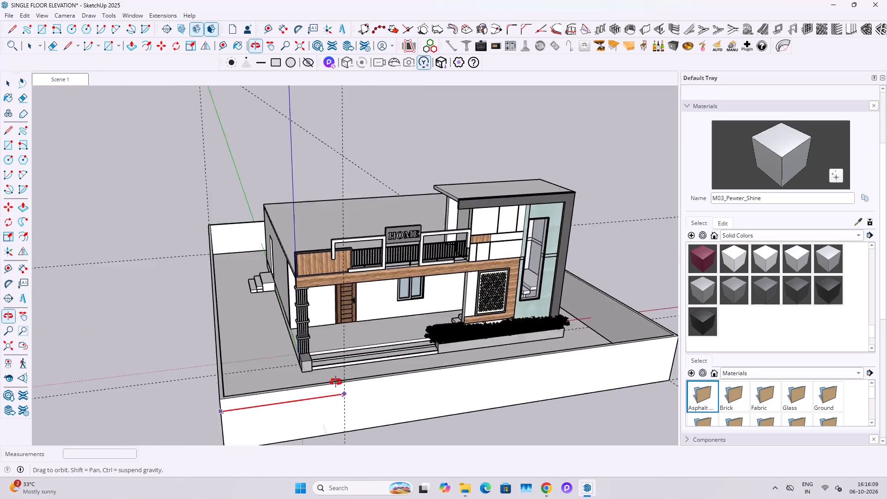
shift+middle_drag(336, 382, 329, 370)
middle_drag(312, 362, 288, 324)
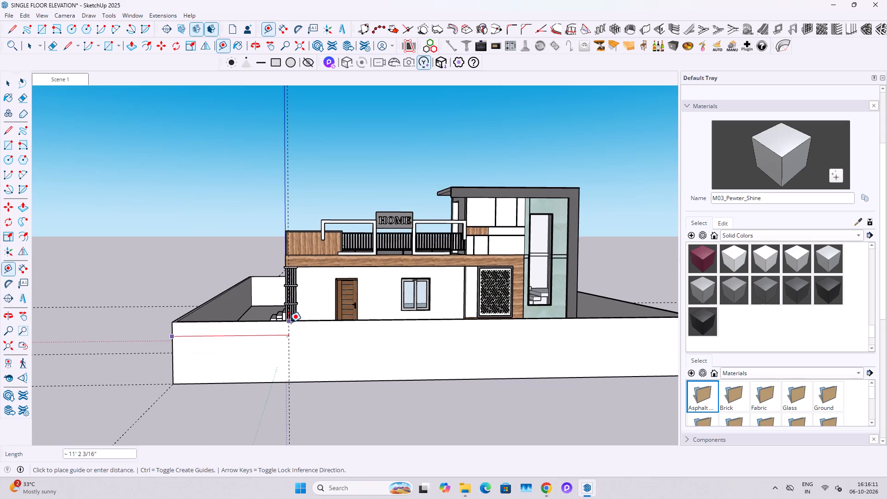
click(289, 323)
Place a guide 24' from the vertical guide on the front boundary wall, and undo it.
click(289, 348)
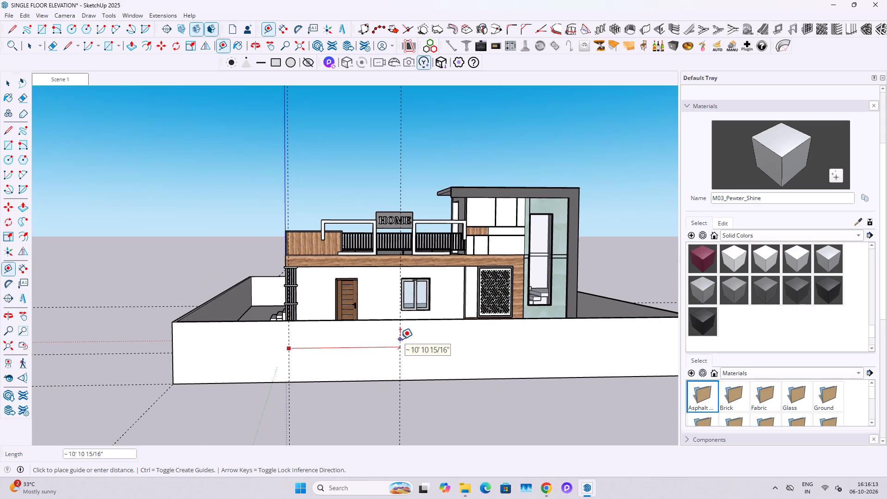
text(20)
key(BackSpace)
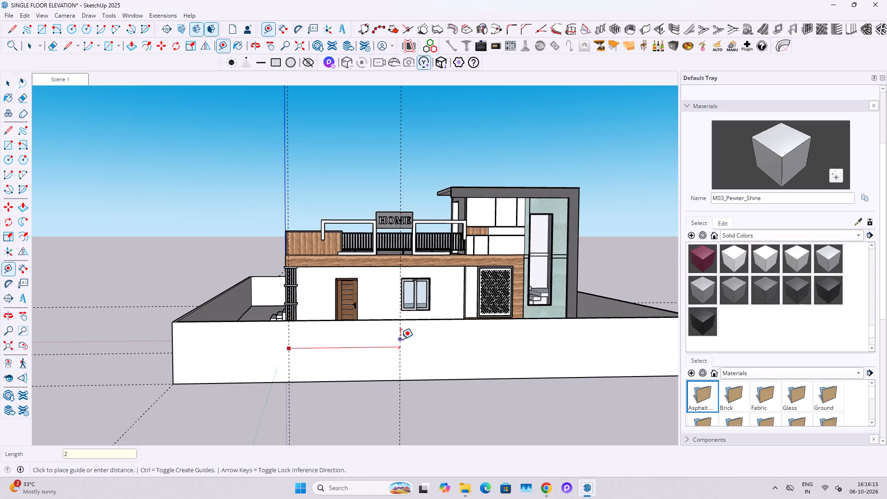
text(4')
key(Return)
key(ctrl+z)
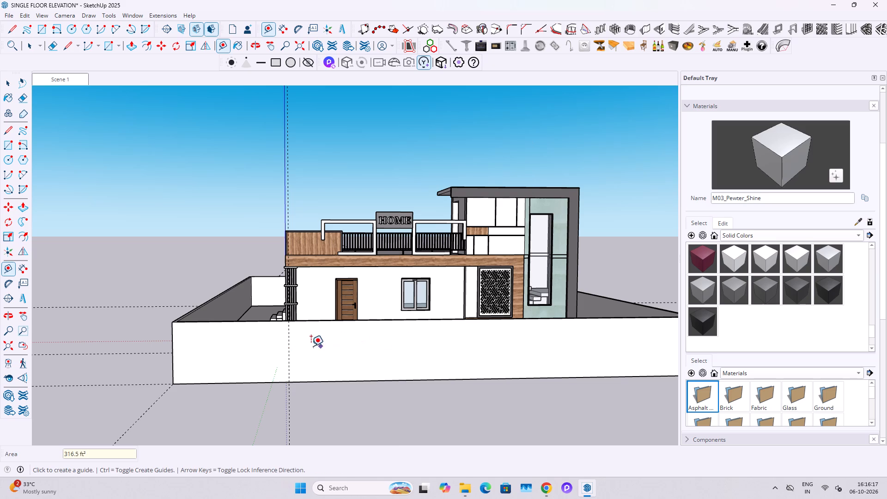
Place a second vertical guide on the front boundary wall 12' from the first one, towards the tower side.
click(289, 347)
text(12')
key(Return)
key(space)
Open the boundary wall group and draw a 12' by 6' rectangle between the two guides on the front wall face.
double_click(328, 347)
scroll(300, 347, up, 2)
click(319, 352)
key(r)
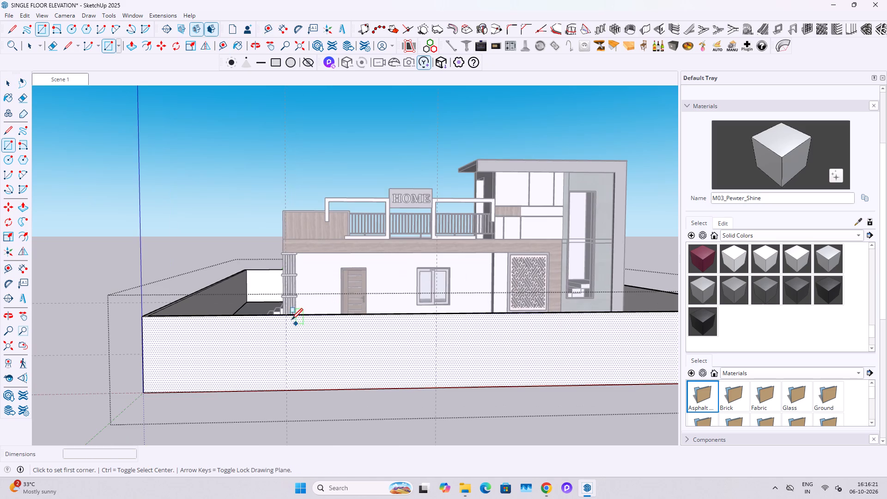
middle_drag(293, 325, 365, 346)
scroll(342, 394, up, 4)
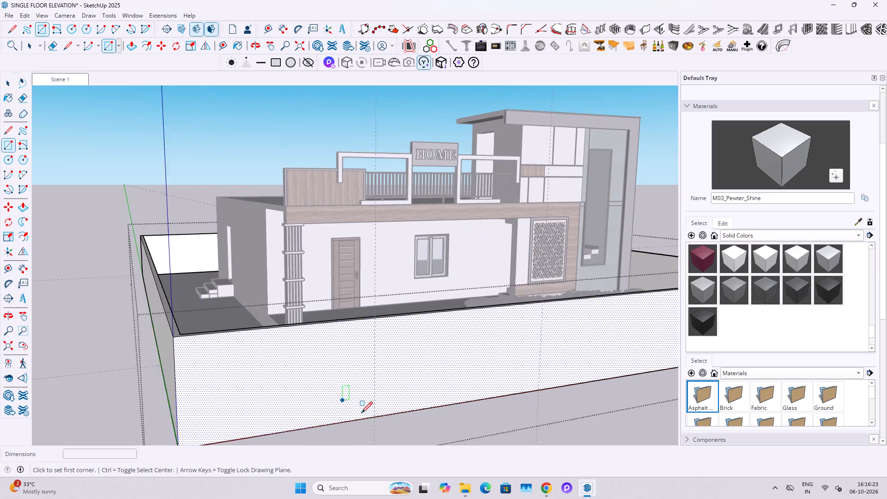
click(378, 418)
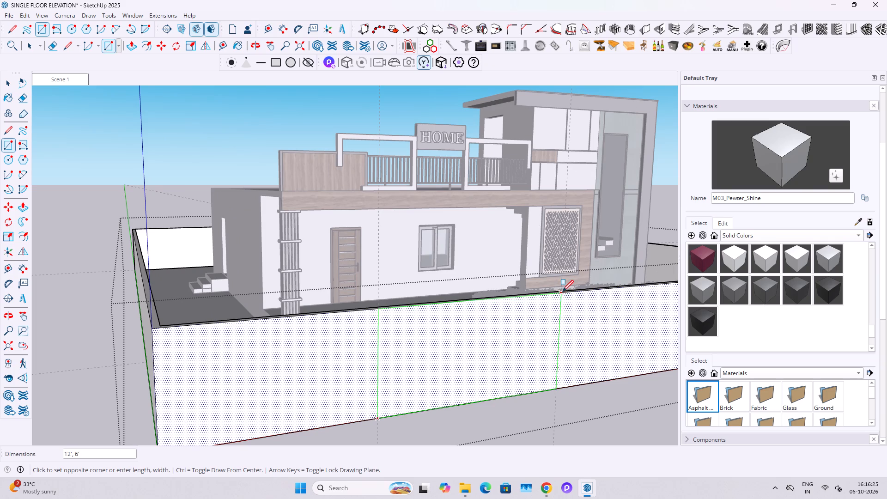
click(562, 292)
Push the rectangle back 4 1/2" through the wall, erase the leftover edges across the gate opening, and leave group editing.
key(space)
click(489, 352)
key(p)
click(488, 353)
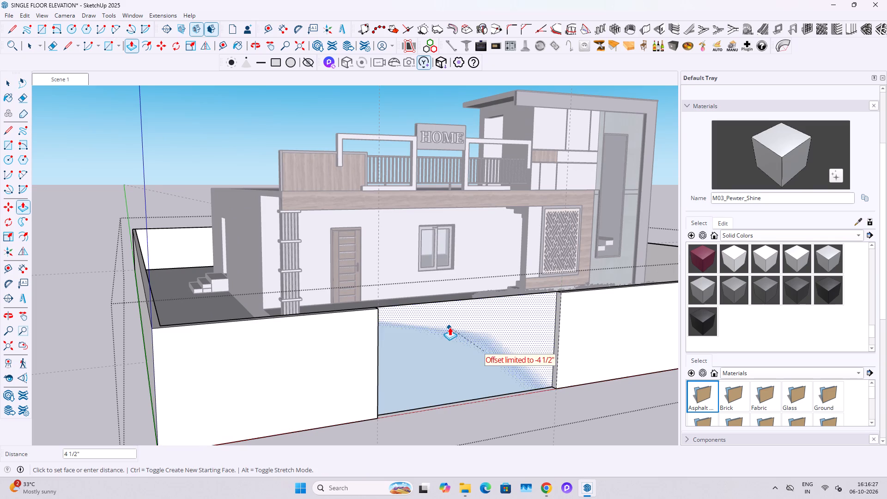
click(450, 327)
click(456, 330)
key(space)
key(e)
drag(441, 296, 451, 375)
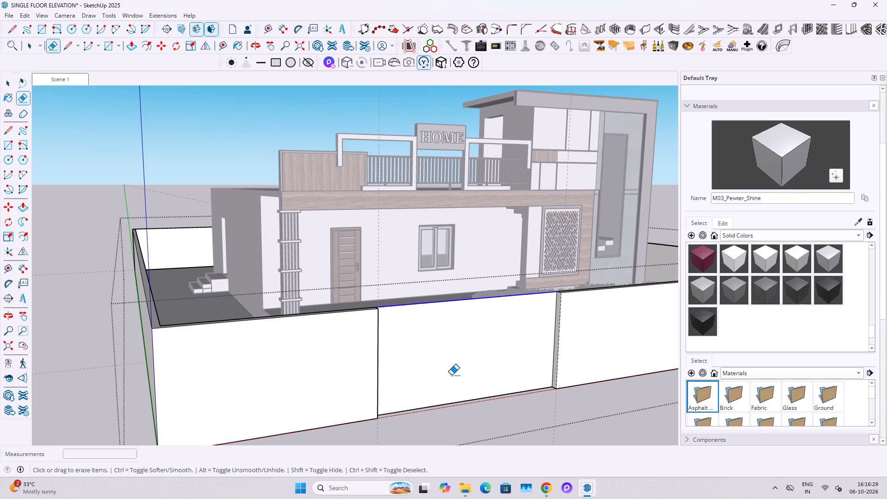
drag(451, 375, 453, 409)
middle_drag(482, 394, 423, 422)
key(space)
key(Escape)
key(Escape)
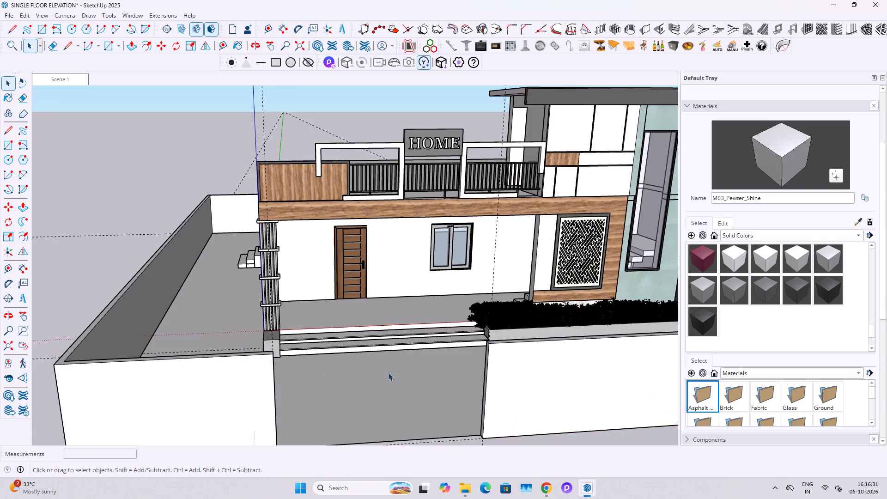
Delete all guides from the model.
middle_drag(395, 375, 371, 362)
click(23, 15)
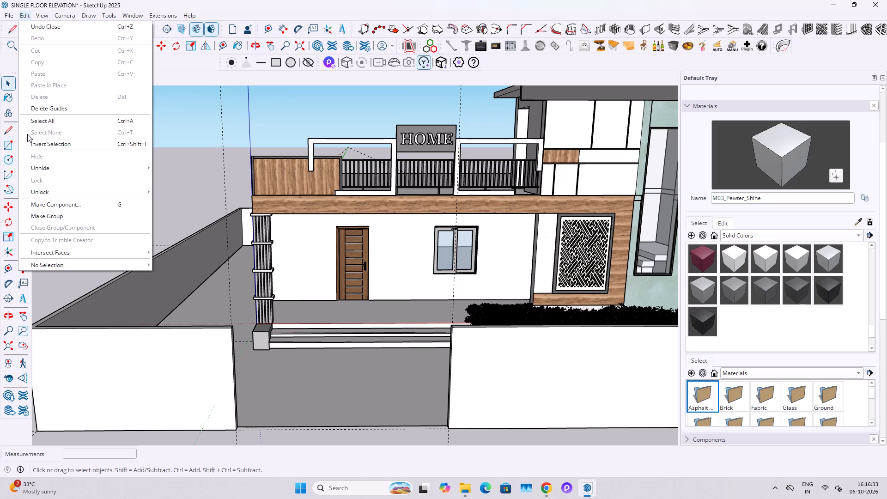
click(42, 111)
shift+middle_drag(298, 347, 199, 304)
key(Escape)
key(Escape)
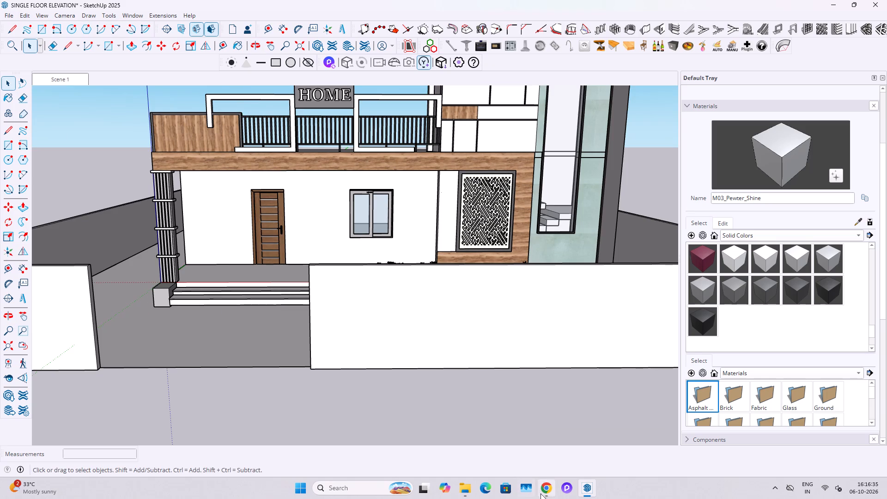
Switch to 3D Warehouse in Chrome and search the models for GATE.
click(541, 491)
drag(343, 55, 358, 55)
drag(362, 55, 290, 67)
drag(363, 60, 284, 71)
triple_click(366, 59)
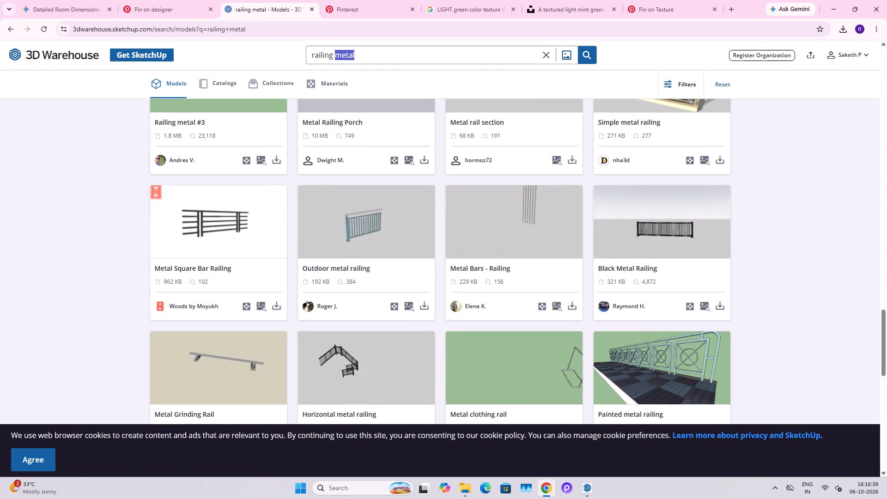
text(GAA)
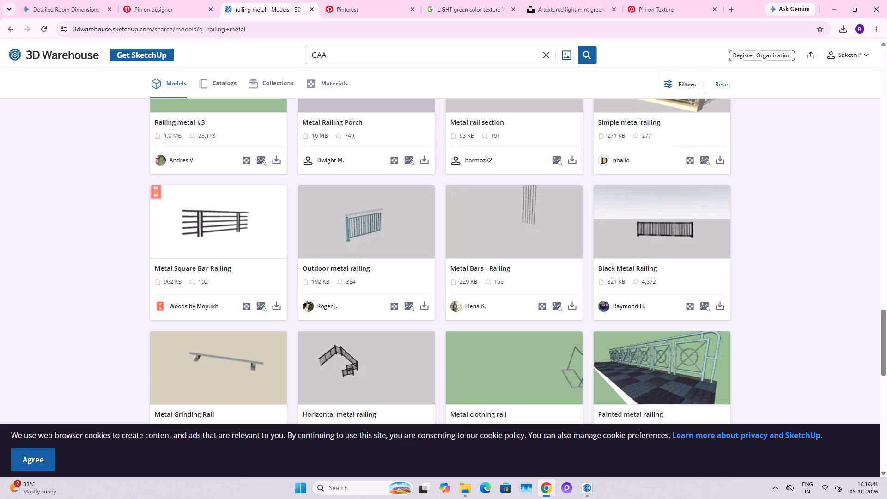
key(BackSpace)
text(TE)
key(Return)
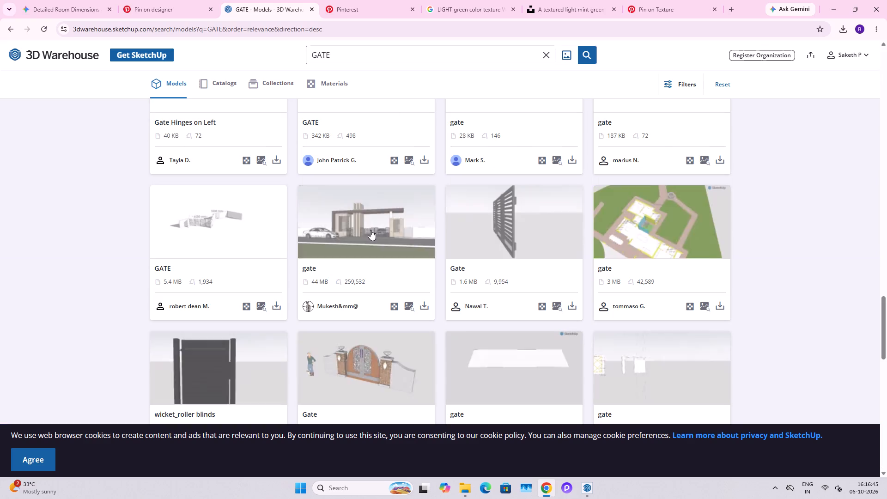
Browse the gate models and download the main gate with horizontal wood slats and a separate side gate as a SketchUp file.
scroll(371, 231, up, 4)
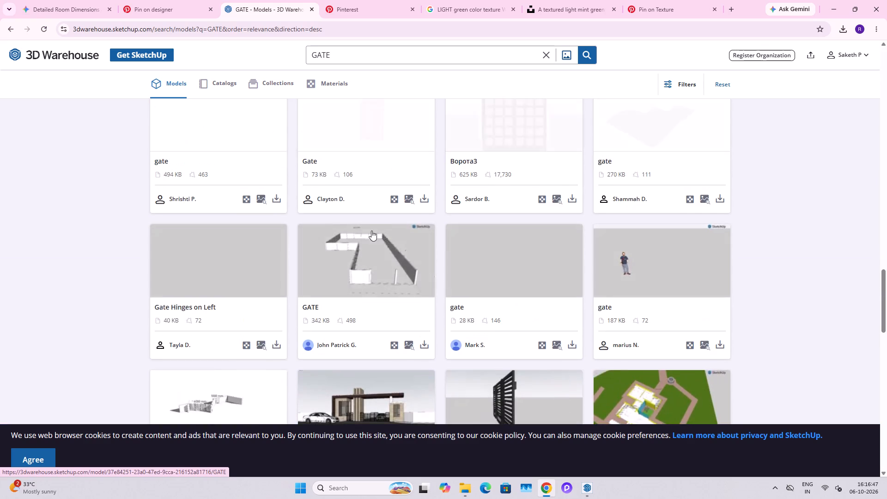
scroll(371, 231, up, 10)
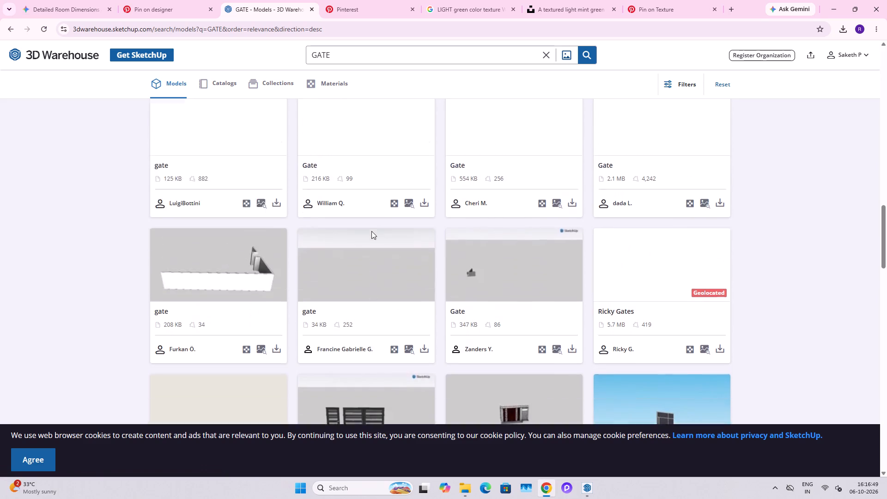
scroll(371, 231, up, 6)
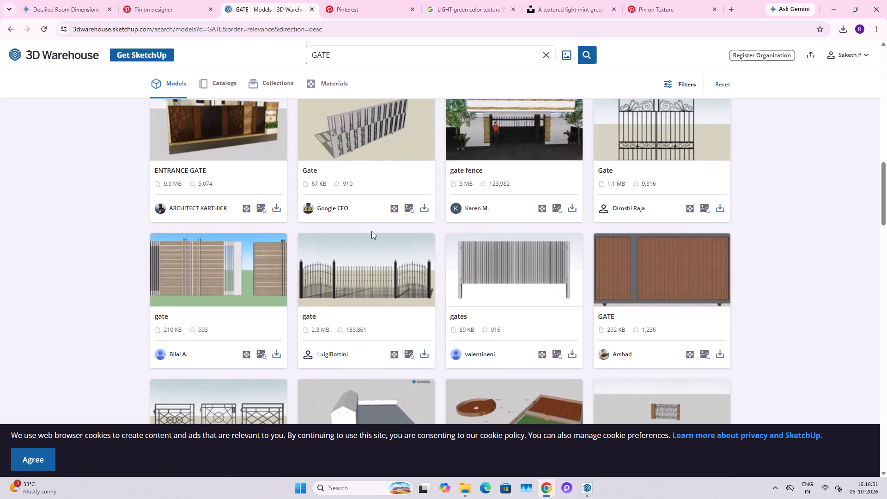
scroll(371, 231, up, 3)
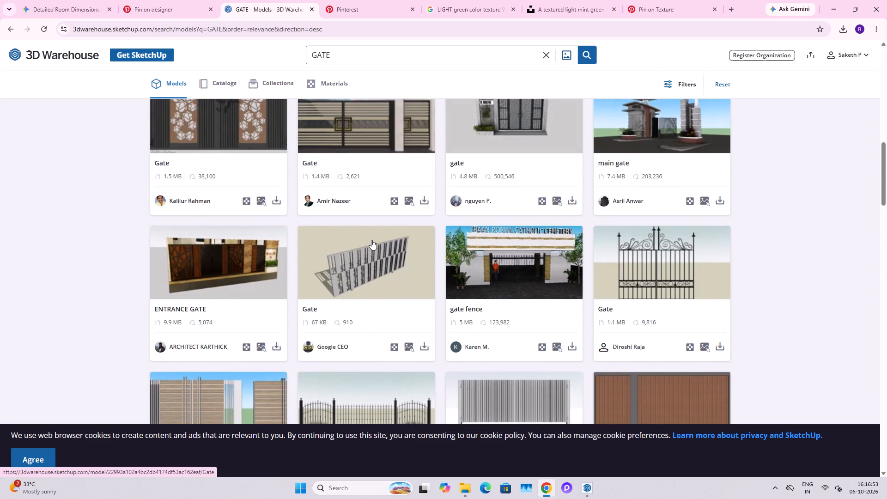
scroll(371, 240, down, 2)
click(225, 307)
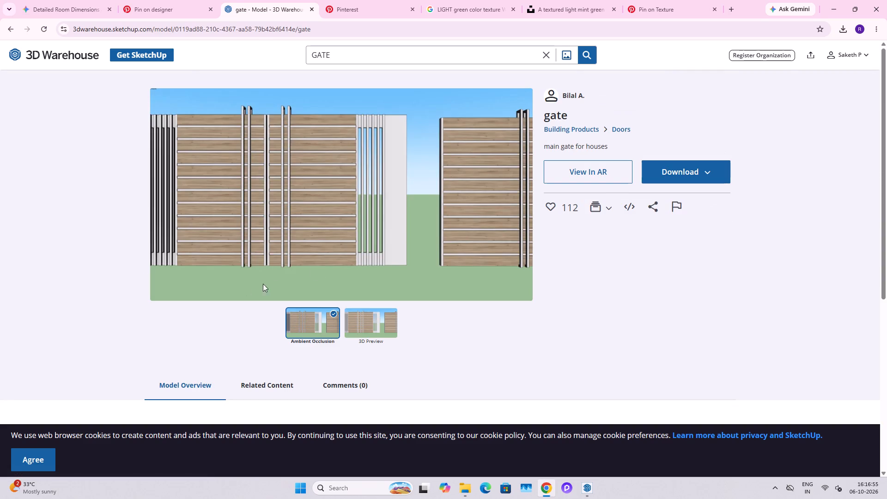
click(693, 172)
click(689, 201)
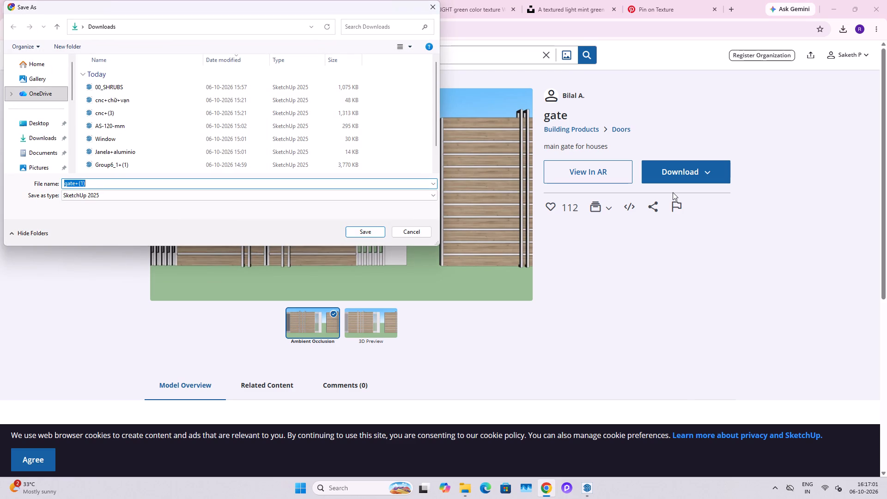
click(345, 233)
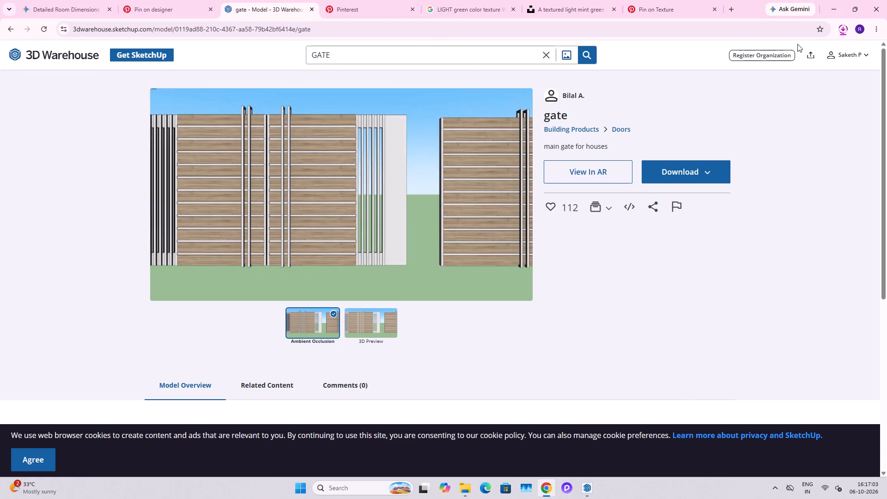
Import the downloaded gate file into the SketchUp model and place it in front of the boundary wall opening.
click(842, 28)
drag(753, 68, 761, 247)
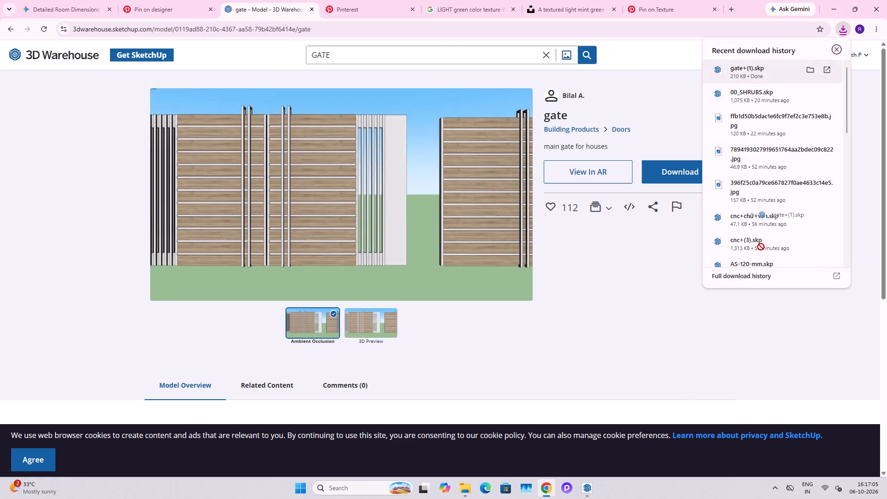
drag(761, 247, 174, 389)
scroll(281, 353, down, 4)
click(356, 328)
scroll(251, 385, down, 2)
scroll(163, 401, down, 1)
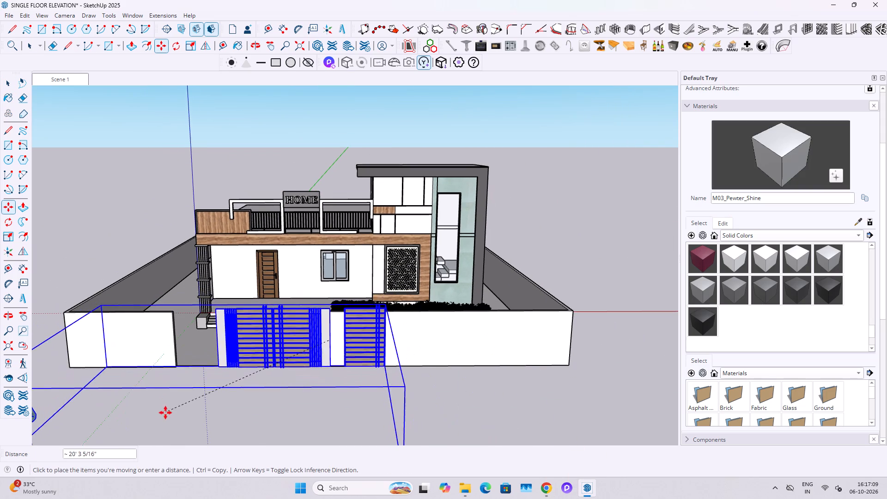
middle_drag(165, 413, 299, 373)
click(215, 414)
key(space)
Explode the imported gate component and delete the human figure that came with it.
right_click(312, 346)
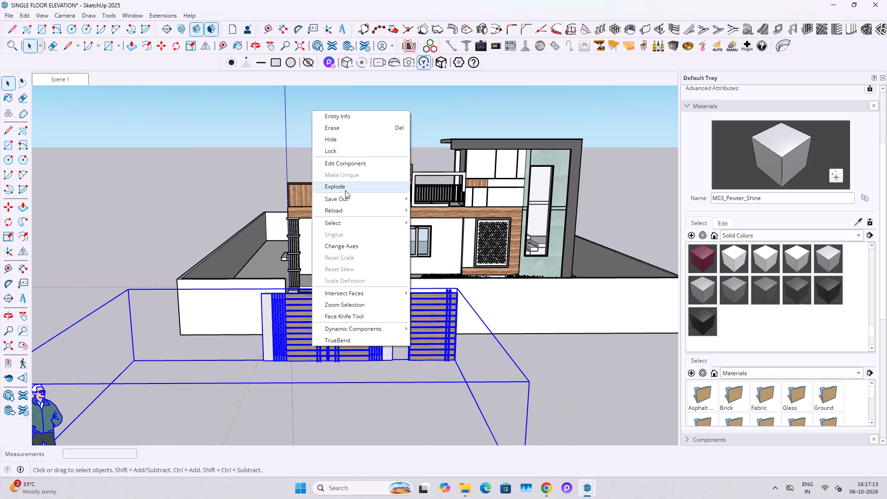
click(345, 190)
scroll(373, 236, down, 7)
drag(296, 297, 226, 337)
scroll(285, 324, up, 2)
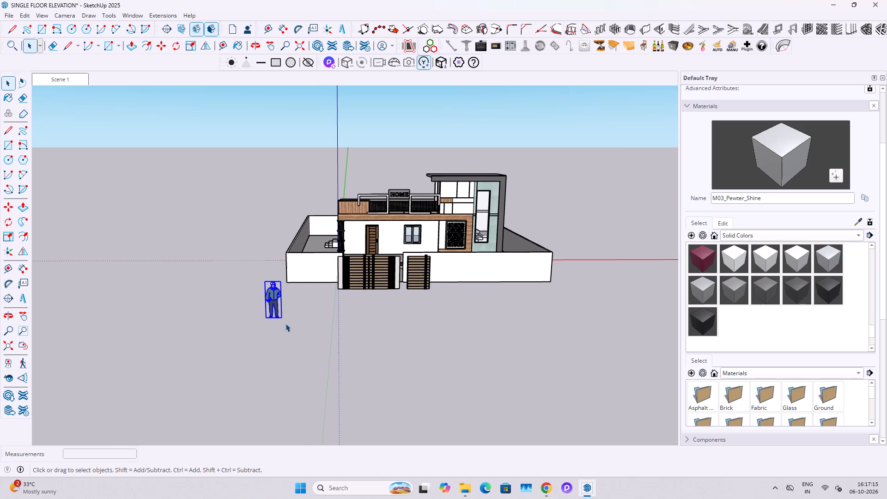
key(Delete)
Select the wide double gate and the narrow side gate and make them one group.
scroll(383, 281, up, 16)
click(385, 275)
scroll(417, 268, down, 5)
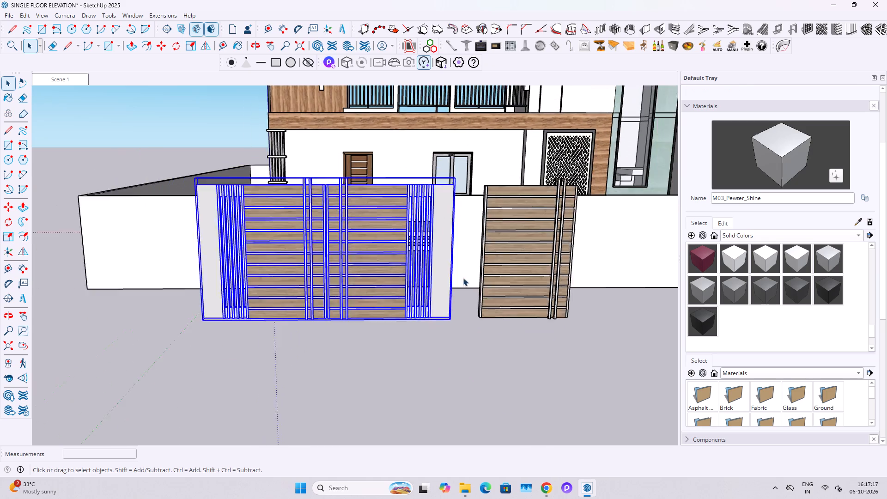
click(473, 276)
middle_drag(454, 264, 456, 283)
click(391, 297)
ctrl+click(536, 307)
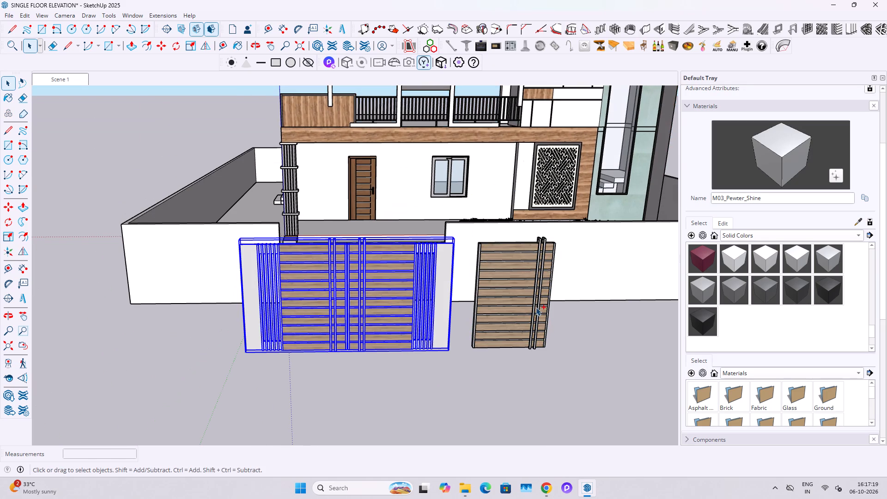
right_click(536, 307)
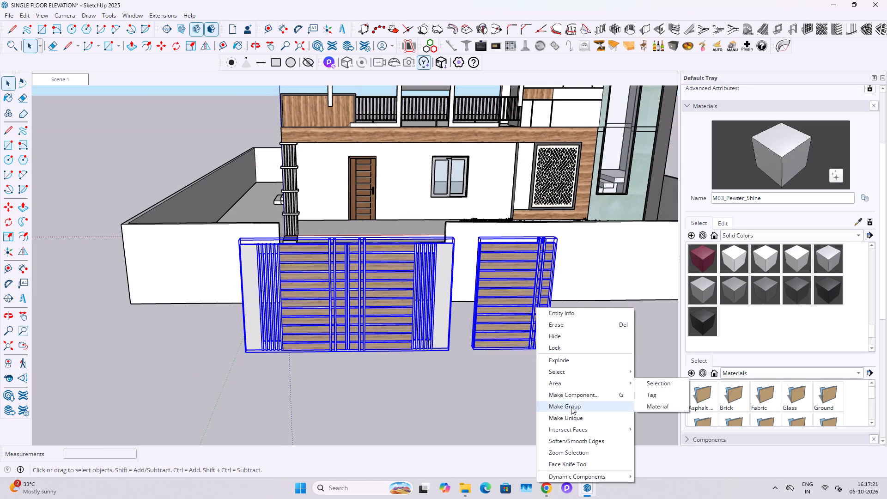
click(571, 407)
Move the gate group by its bottom outer corner to the bottom front corner of the wall opening on the porch column side.
middle_drag(353, 353, 456, 395)
scroll(424, 400, up, 14)
key(m)
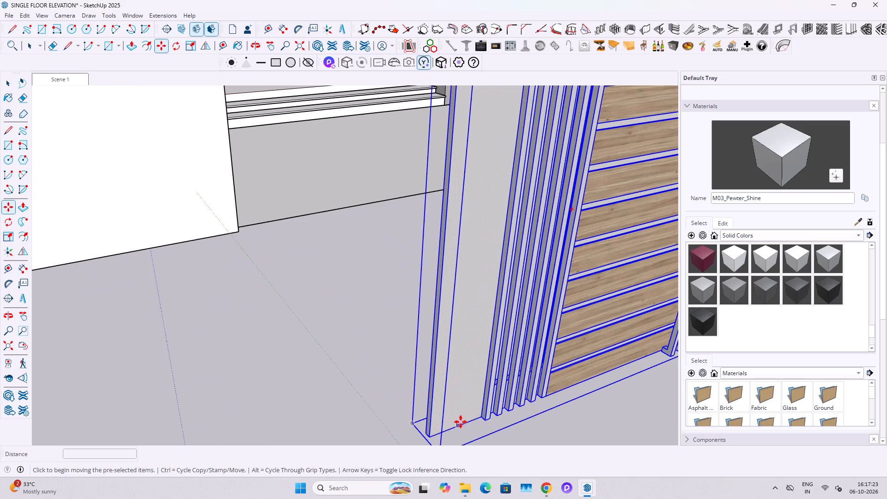
click(431, 433)
scroll(267, 217, up, 7)
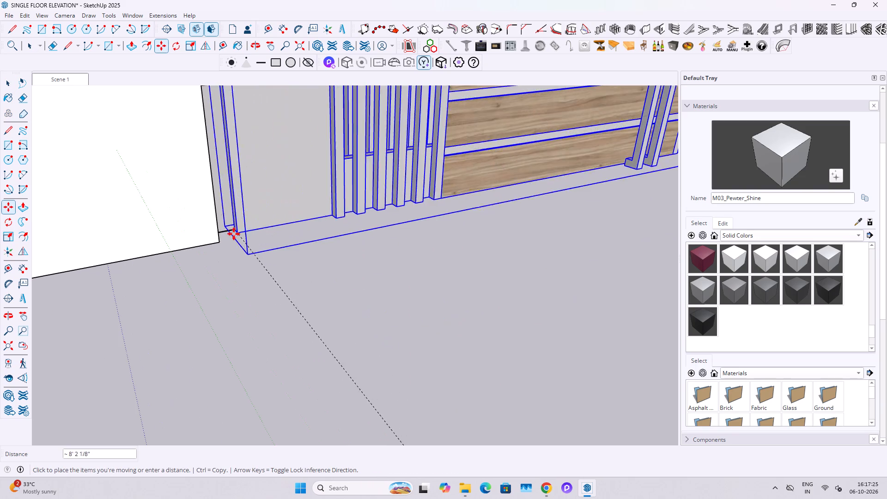
click(219, 243)
scroll(255, 292, down, 13)
key(space)
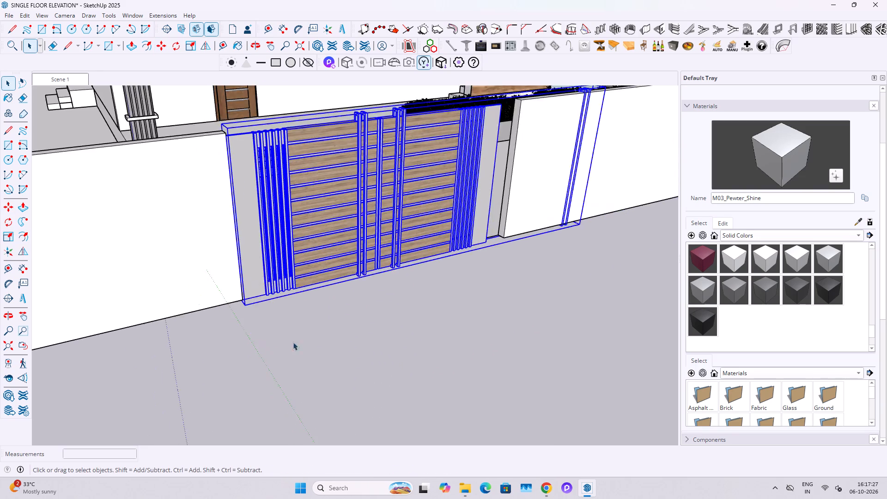
Flip the gate group about its red plane so the narrow side gate sits at the porch column end.
scroll(293, 342, down, 7)
middle_drag(447, 280, 365, 282)
scroll(406, 231, up, 8)
scroll(396, 200, down, 5)
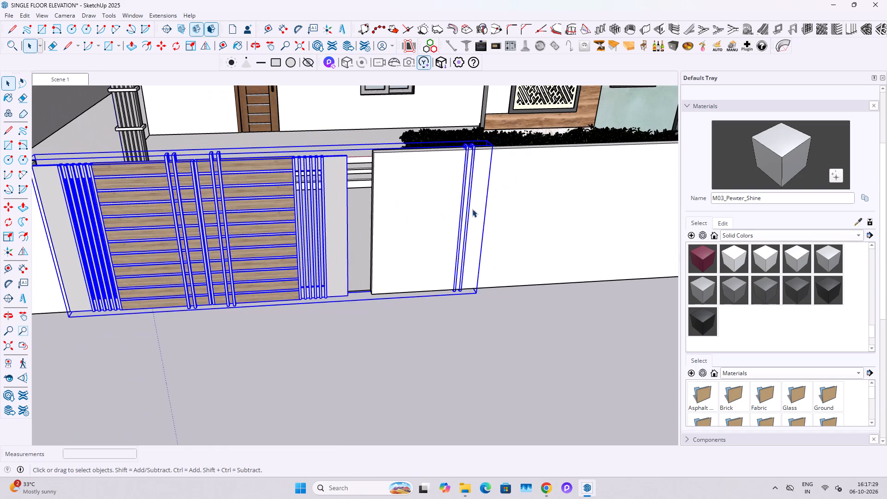
shift+middle_drag(331, 268, 407, 272)
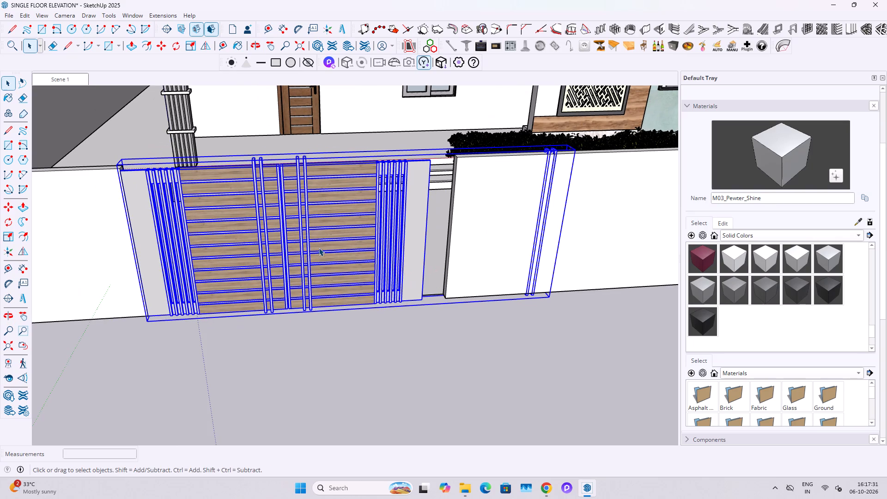
right_click(319, 248)
click(109, 426)
click(268, 259)
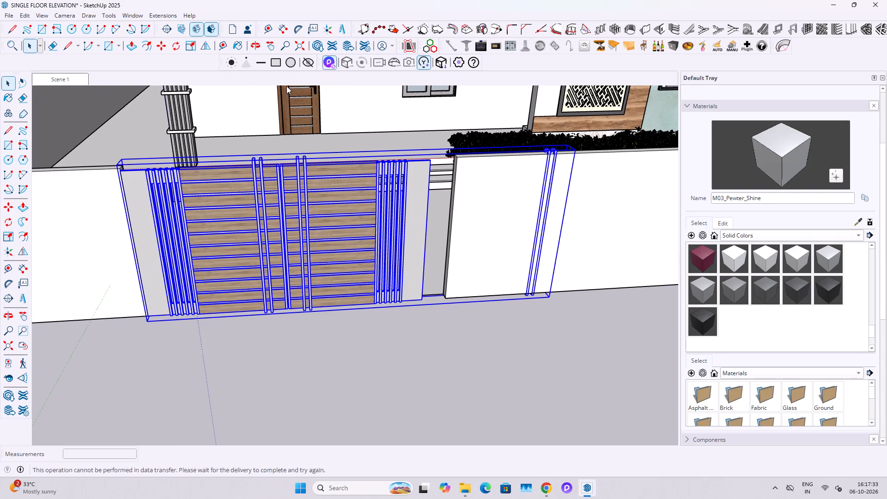
click(21, 252)
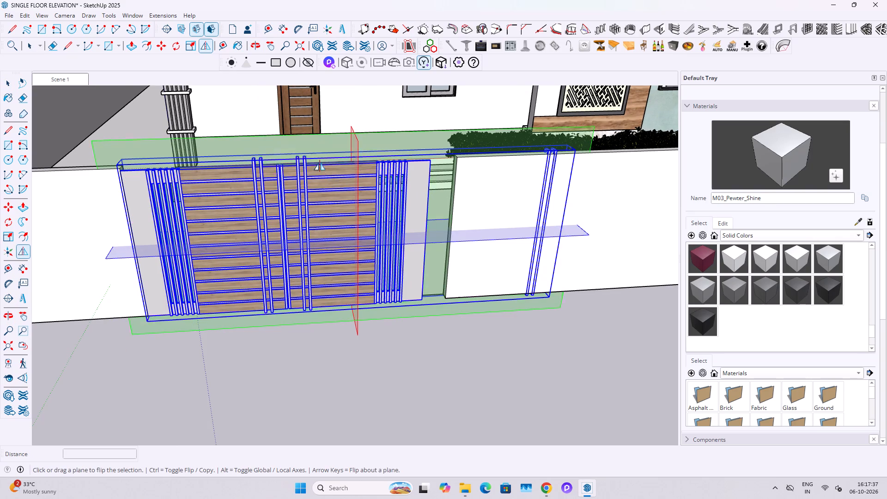
middle_drag(294, 242, 365, 269)
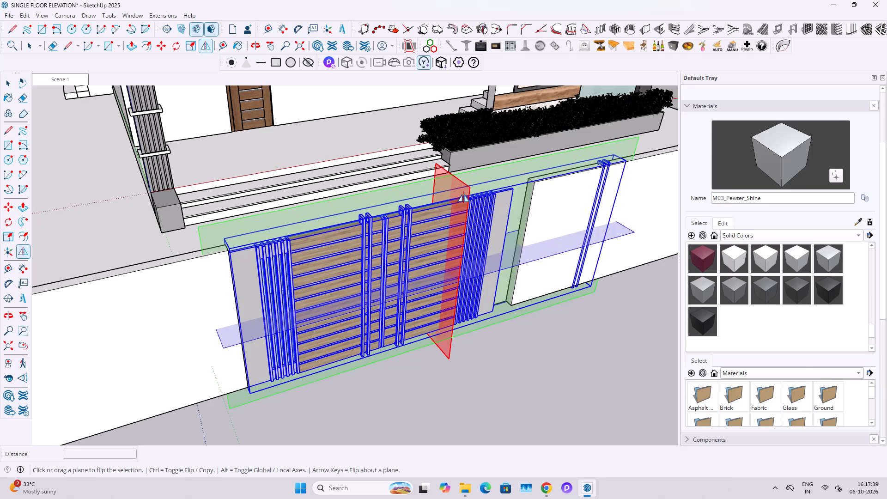
click(463, 194)
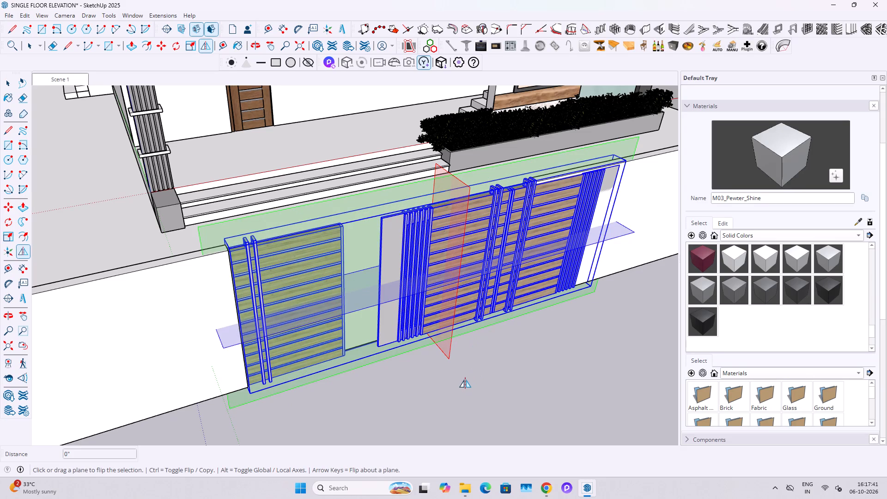
key(Return)
click(419, 403)
scroll(359, 333, up, 3)
key(Escape)
key(Escape)
click(419, 382)
scroll(340, 345, down, 2)
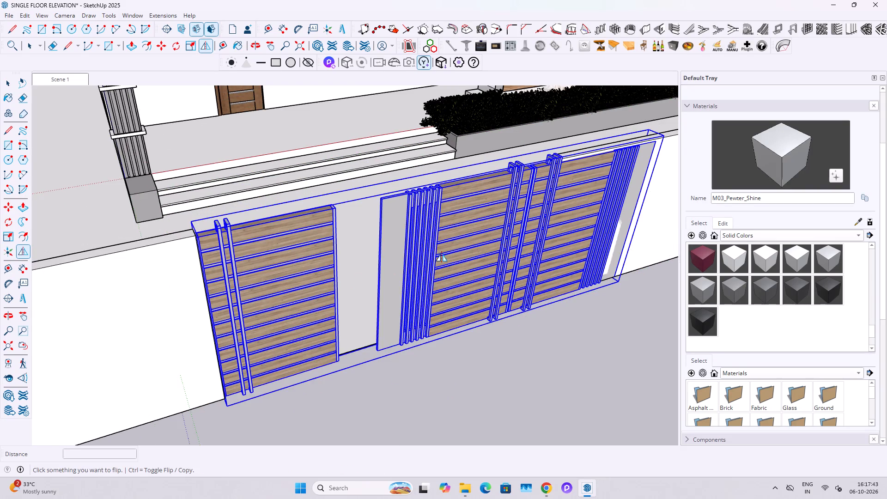
Push the wall's end face at the wide-gate end of the opening back to the outer end of the gate group.
middle_drag(441, 254, 359, 270)
scroll(519, 270, down, 3)
double_click(635, 276)
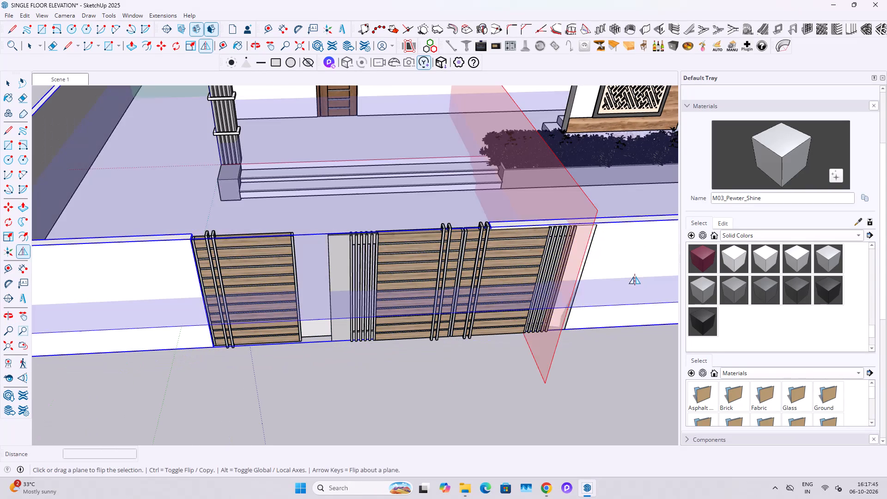
key(Escape)
key(space)
key(Escape)
double_click(607, 260)
scroll(501, 237, up, 2)
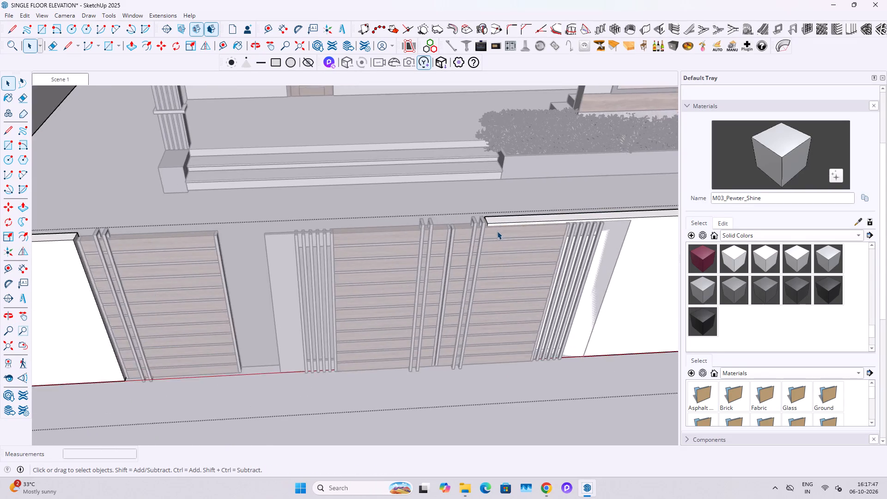
scroll(497, 231, up, 3)
click(483, 225)
scroll(483, 225, up, 1)
scroll(483, 225, down, 3)
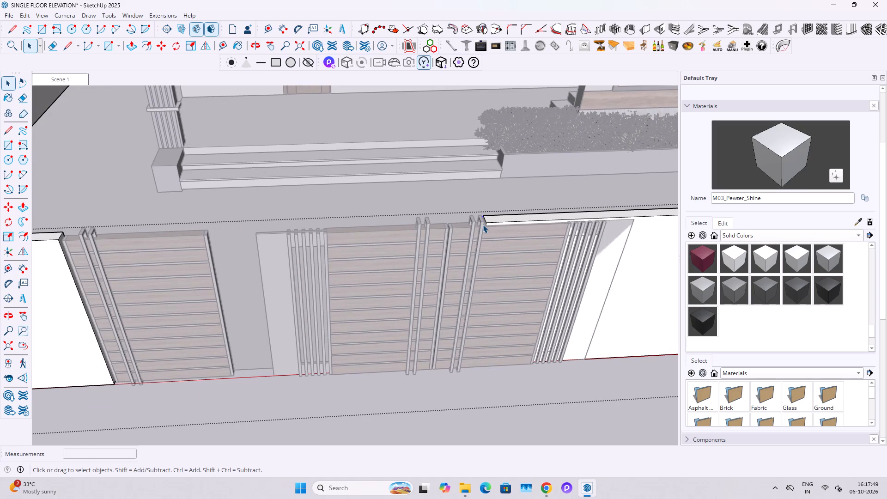
key(p)
click(483, 225)
click(627, 231)
key(space)
key(Escape)
key(space)
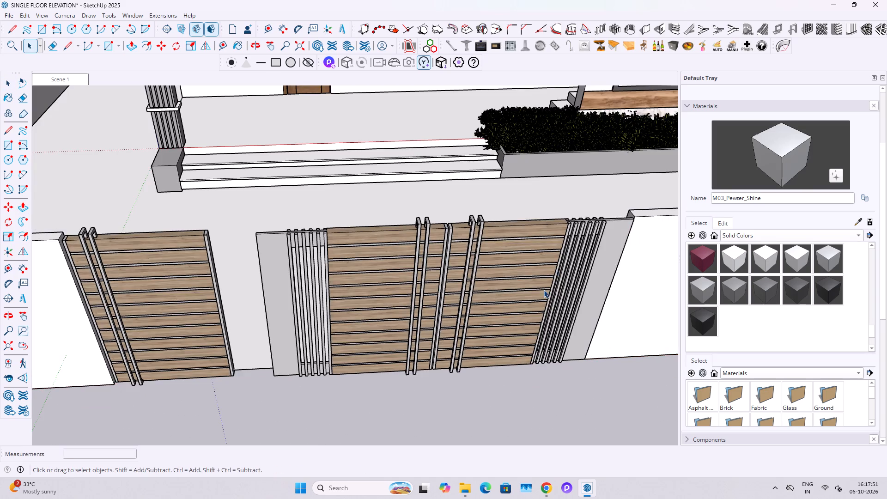
key(Escape)
Move the gate group by its bottom outer corner to the wall's bottom corner at the wide-gate end of the opening.
click(544, 290)
middle_drag(553, 308, 571, 334)
scroll(568, 353, up, 5)
key(m)
click(608, 381)
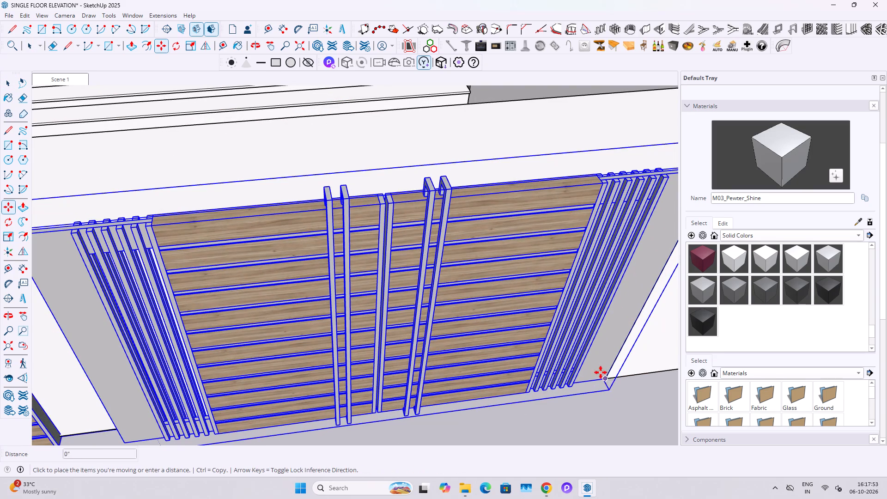
click(601, 373)
key(space)
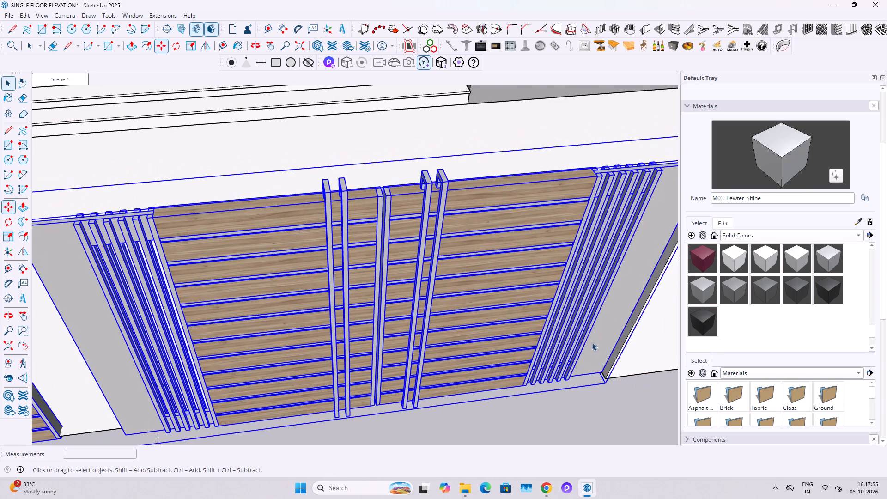
scroll(592, 342, down, 6)
key(Escape)
Copy the wall's end face at the narrow-gate end and paste it at the bottom corner of the narrow gate's inner edge.
middle_drag(410, 372, 502, 335)
scroll(373, 369, up, 7)
middle_drag(409, 363, 576, 351)
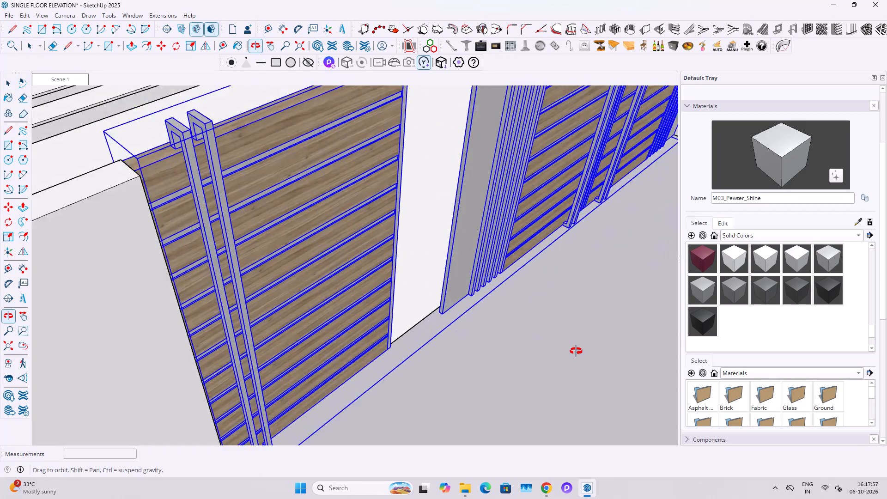
middle_drag(576, 351, 397, 374)
scroll(372, 349, down, 3)
double_click(170, 286)
scroll(160, 207, up, 3)
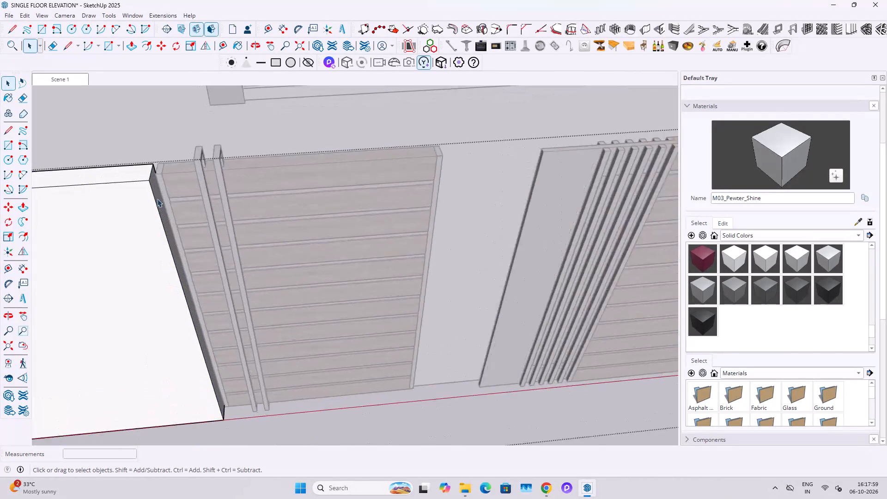
scroll(157, 199, up, 3)
double_click(155, 195)
key(ctrl+c)
key(Escape)
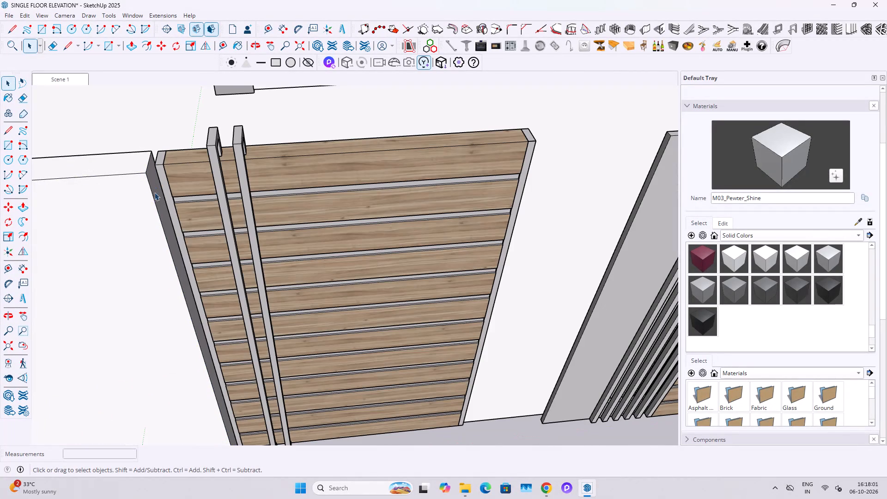
key(Escape)
key(ctrl+v)
scroll(374, 257, down, 3)
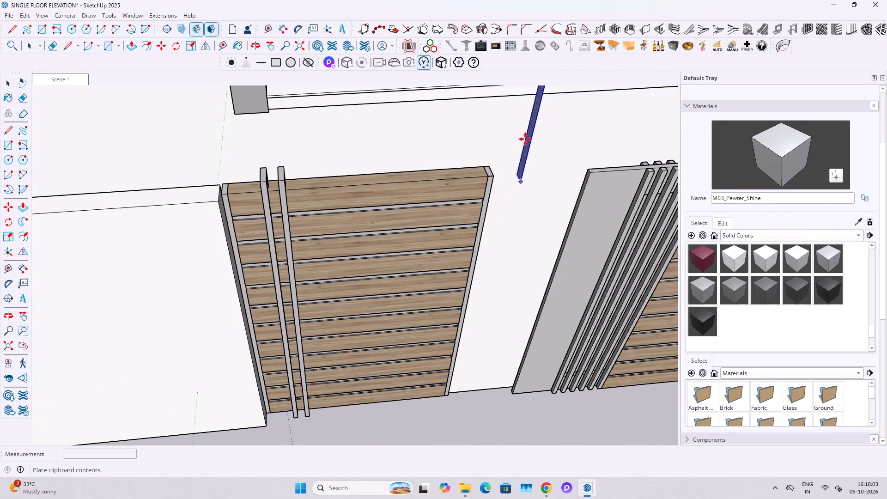
scroll(456, 389, up, 7)
middle_drag(452, 401, 395, 315)
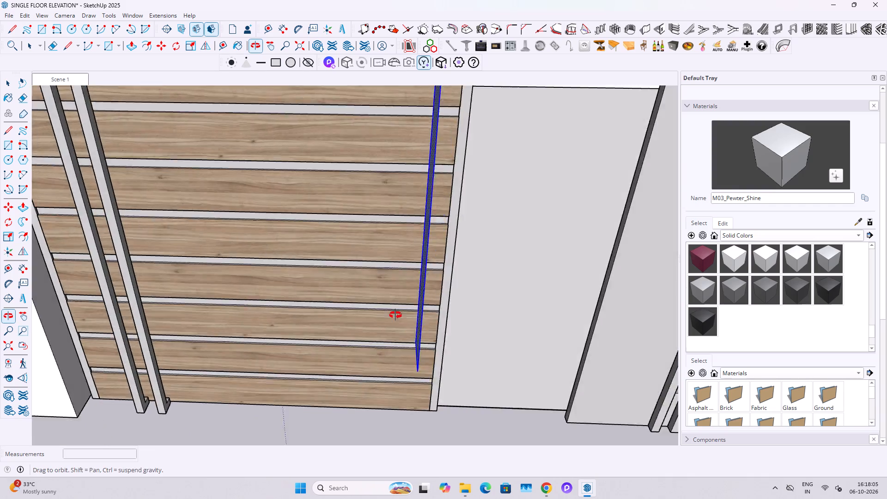
middle_drag(395, 315, 371, 250)
click(421, 405)
key(space)
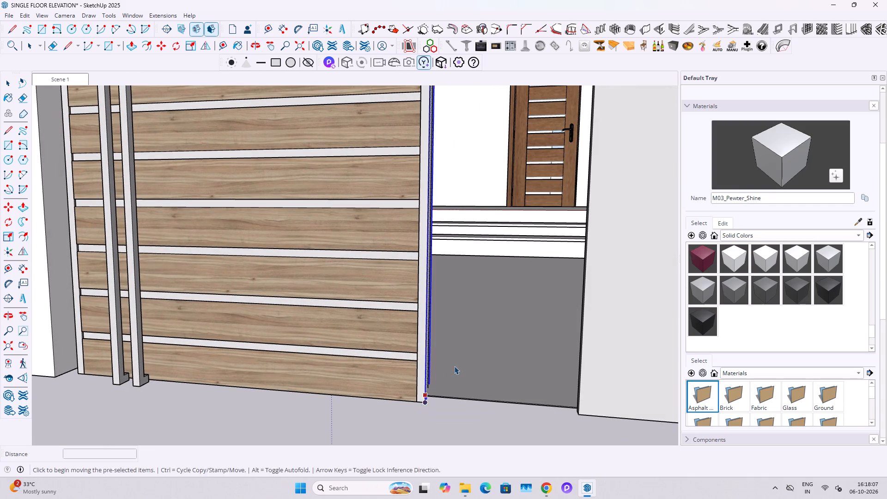
Place a guide line parallel to the gate's bottom edge through the wall's bottom front corner beside the narrow gate.
scroll(456, 365, down, 6)
key(t)
click(483, 382)
scroll(233, 360, up, 4)
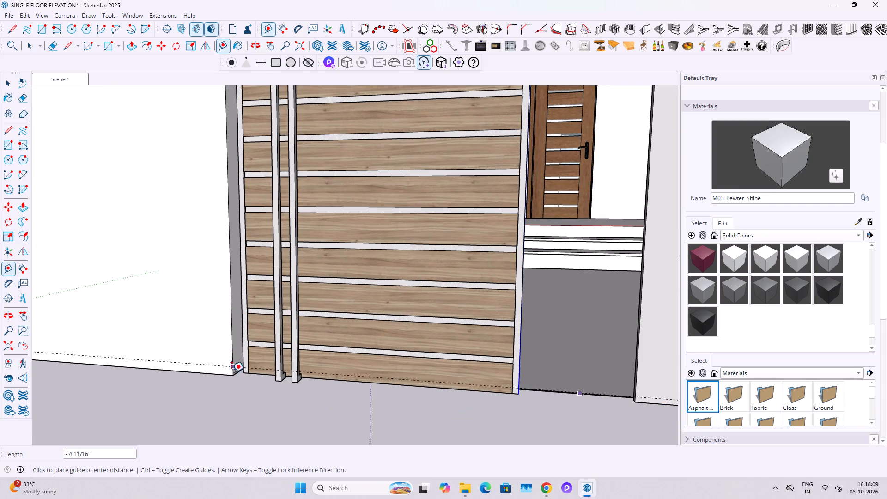
click(225, 376)
key(space)
Move the pasted face about 4 3/8" forward so its bottom front corner lies on the guide line.
middle_drag(331, 375, 275, 393)
shift+middle_drag(354, 405, 216, 324)
scroll(357, 323, up, 4)
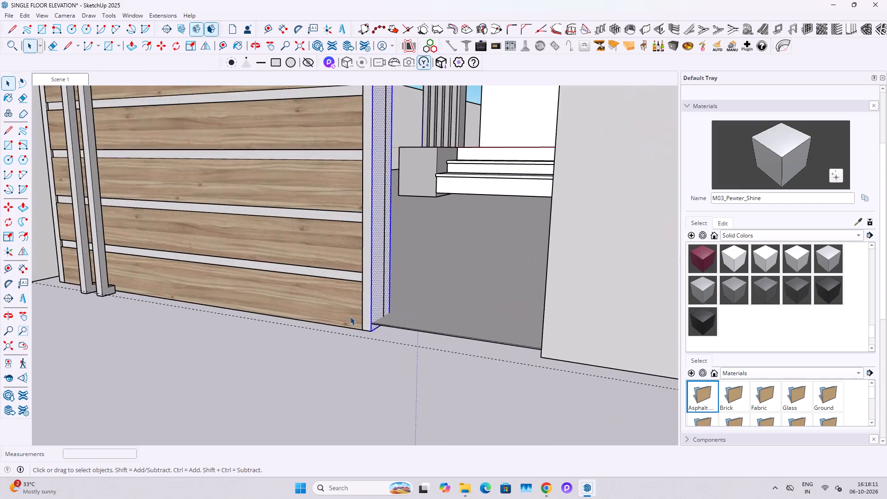
scroll(350, 316, up, 4)
key(space)
scroll(381, 340, up, 3)
key(m)
scroll(381, 335, down, 5)
scroll(380, 331, up, 2)
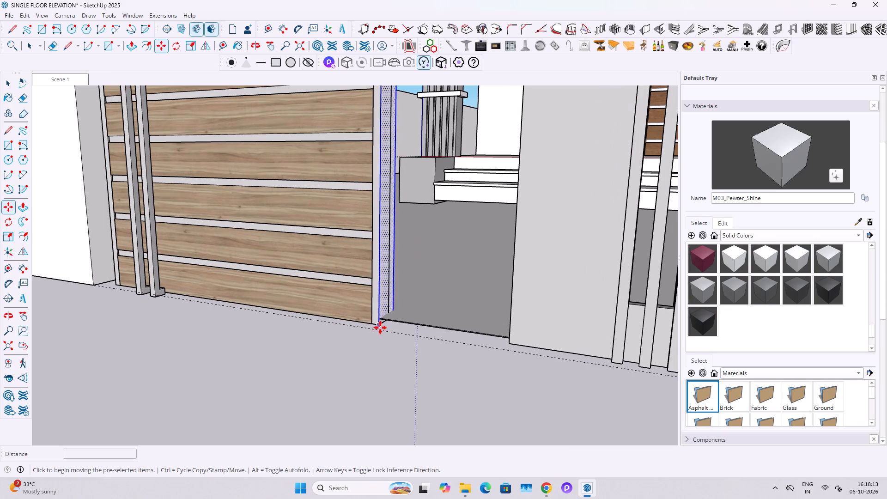
click(380, 327)
scroll(372, 332, up, 8)
scroll(378, 329, down, 5)
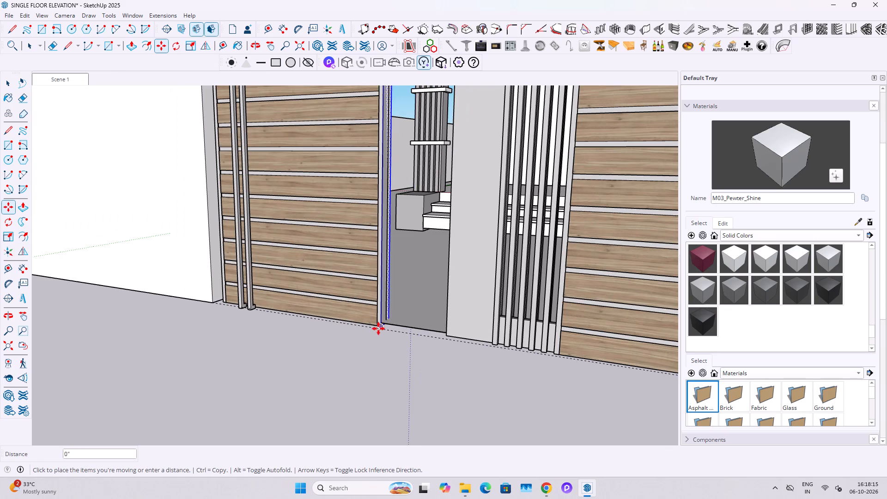
scroll(383, 330, up, 4)
middle_drag(389, 329, 527, 404)
scroll(434, 330, up, 3)
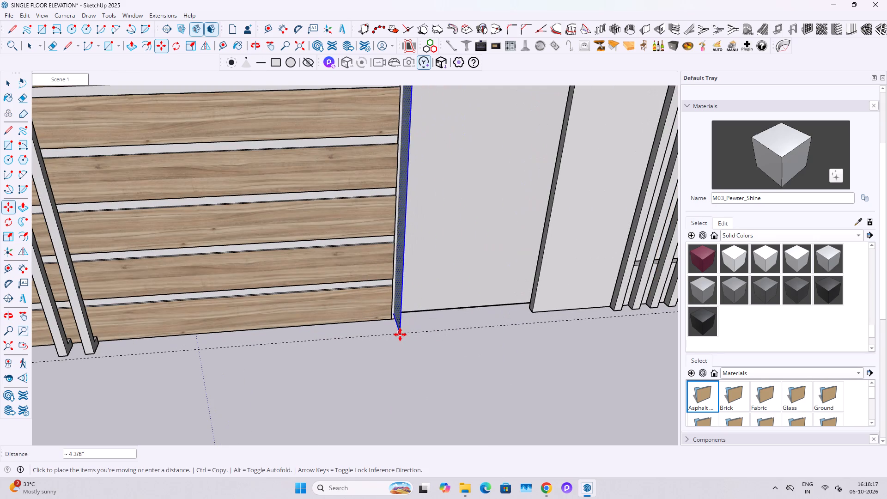
click(400, 334)
key(space)
Extrude the pasted face 1' towards the wide gate to form a pillar between the two gates.
click(401, 313)
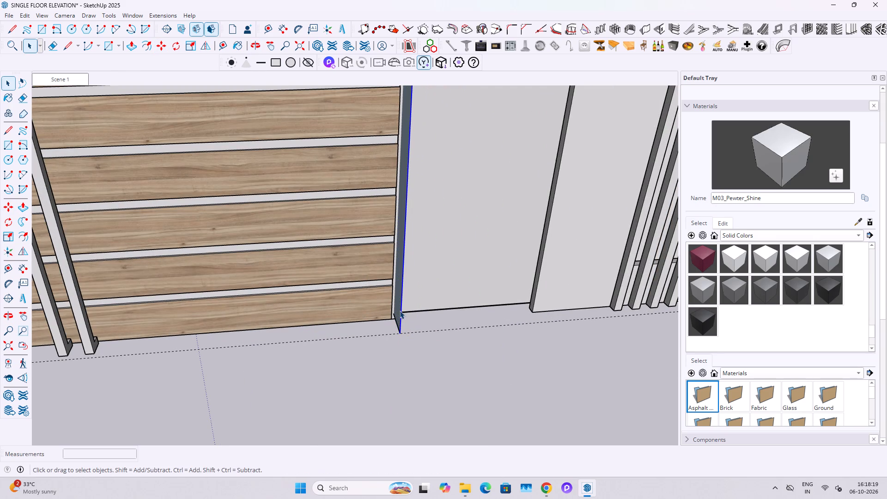
middle_drag(411, 339, 466, 190)
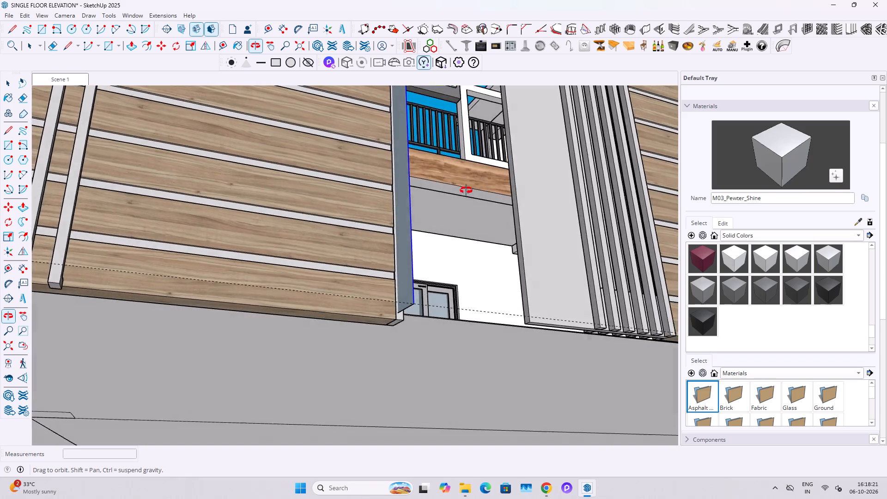
middle_drag(466, 190, 225, 321)
click(367, 310)
key(p)
click(367, 310)
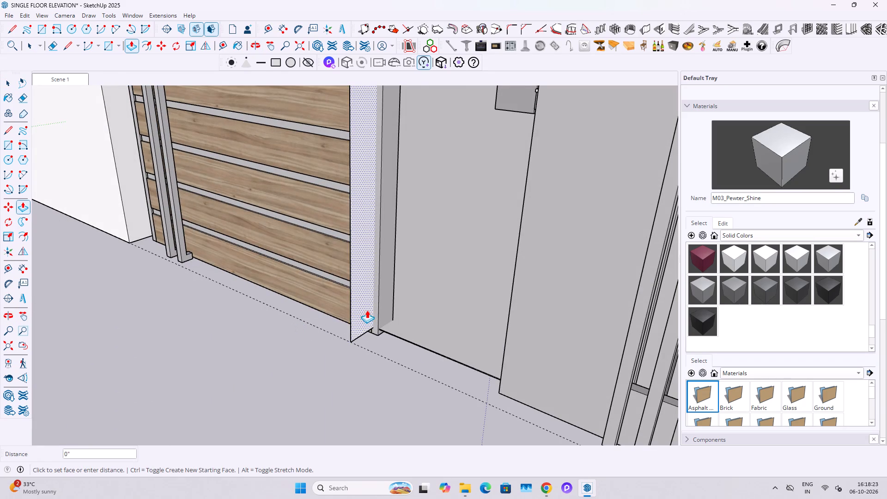
scroll(521, 288, down, 8)
scroll(521, 294, up, 1)
scroll(522, 294, down, 3)
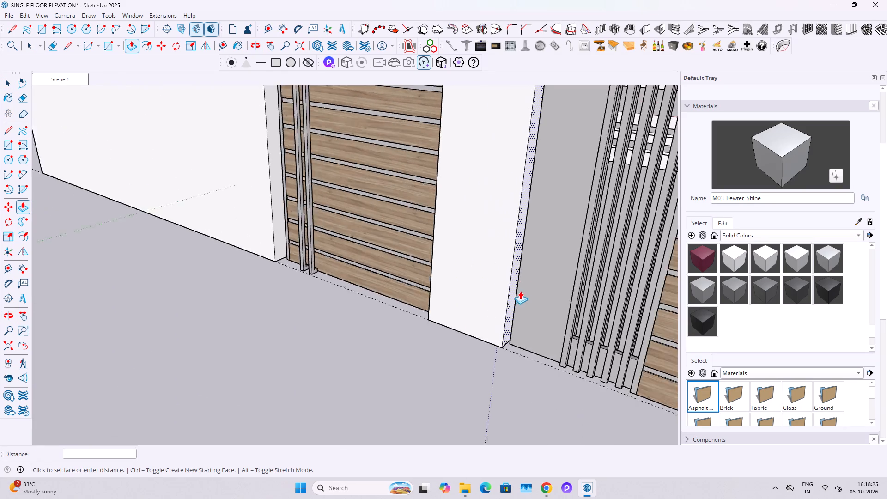
scroll(520, 291, down, 2)
shift+middle_drag(484, 218, 459, 414)
key(1)
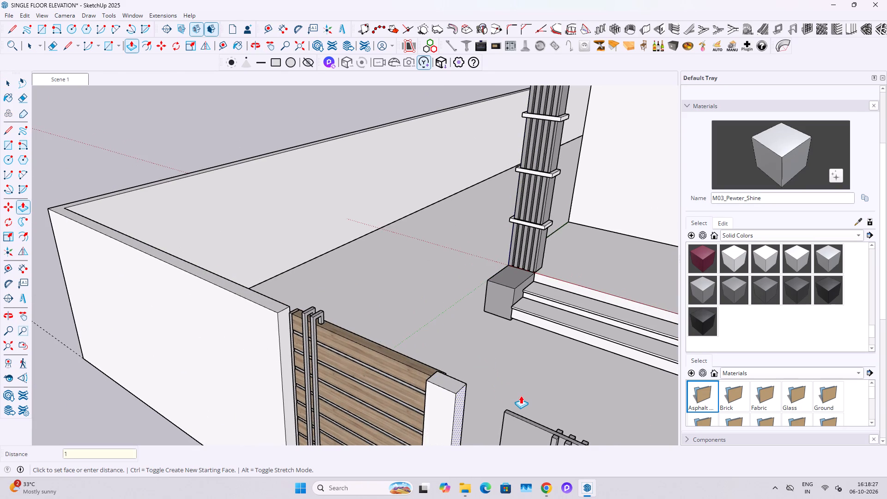
key(apostrophe)
key(Return)
Select the whole pillar and make it a group.
middle_drag(469, 387, 583, 392)
key(space)
triple_click(483, 361)
right_click(483, 361)
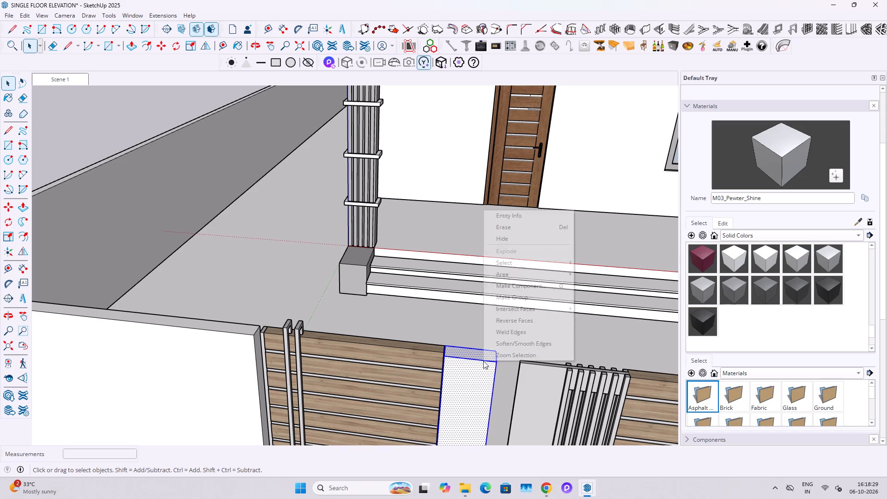
click(514, 295)
Inside the pillar group, push the face beside the narrow gate back flush with the gate's edge.
scroll(446, 328, up, 5)
middle_drag(451, 410, 429, 371)
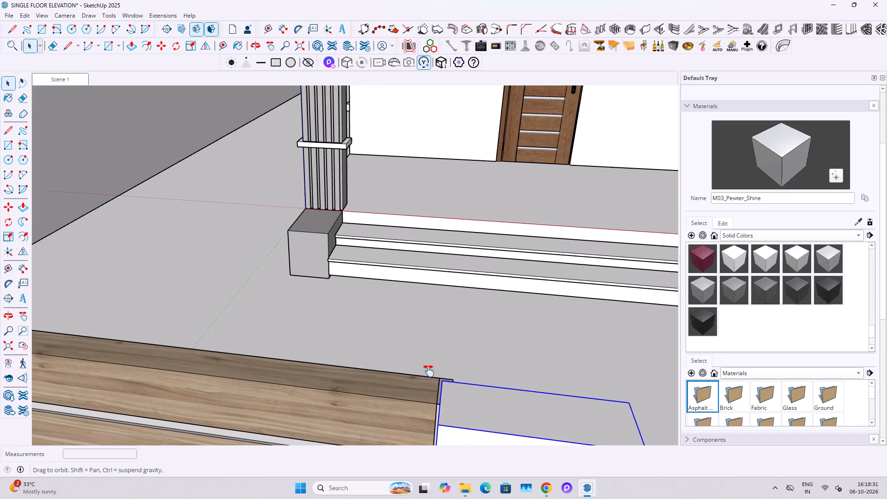
middle_drag(429, 371, 541, 363)
click(467, 337)
double_click(467, 337)
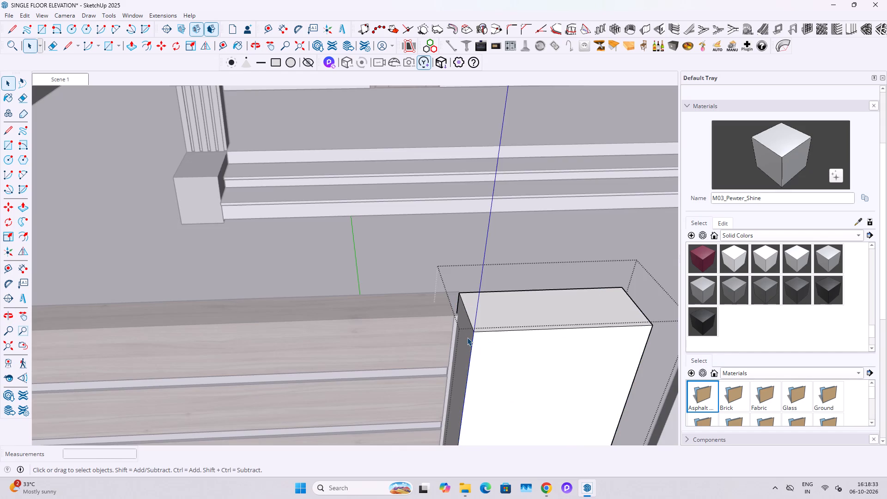
key(p)
click(467, 336)
click(460, 290)
key(space)
key(Escape)
scroll(468, 305, down, 5)
key(space)
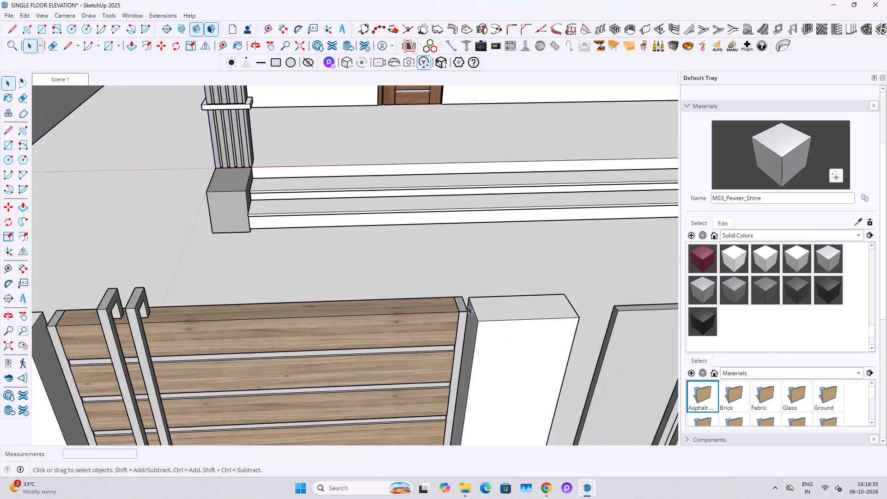
key(Escape)
Move the gate group about 3 3/4" outward towards the wall's front face from its top corner at the narrow-gate end.
scroll(468, 306, down, 4)
middle_drag(349, 352, 407, 384)
click(286, 286)
middle_drag(276, 283, 276, 307)
scroll(272, 279, up, 4)
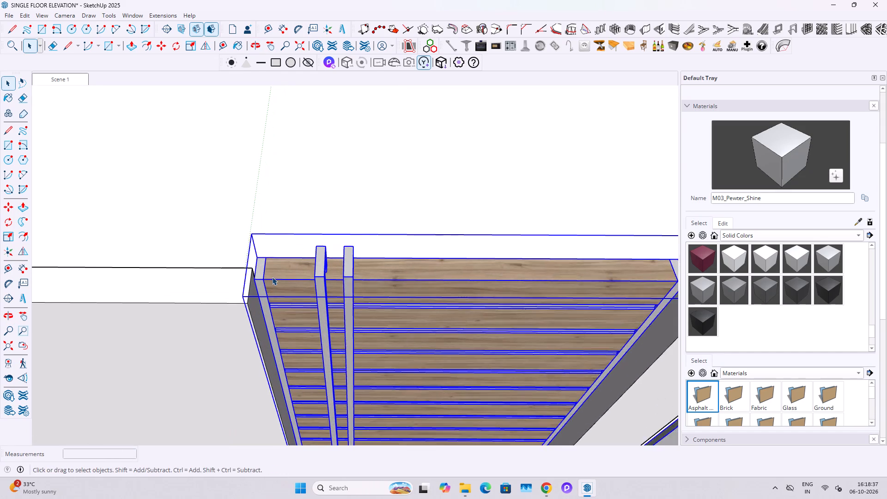
scroll(272, 277, up, 1)
key(m)
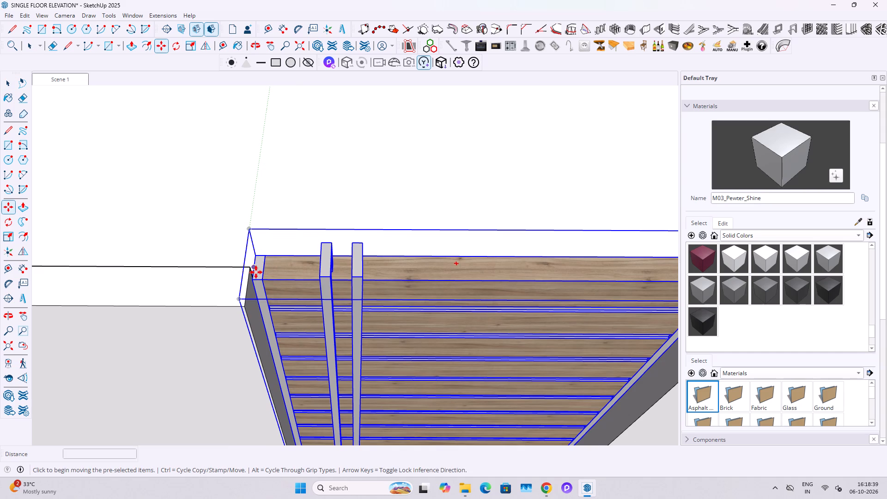
click(255, 278)
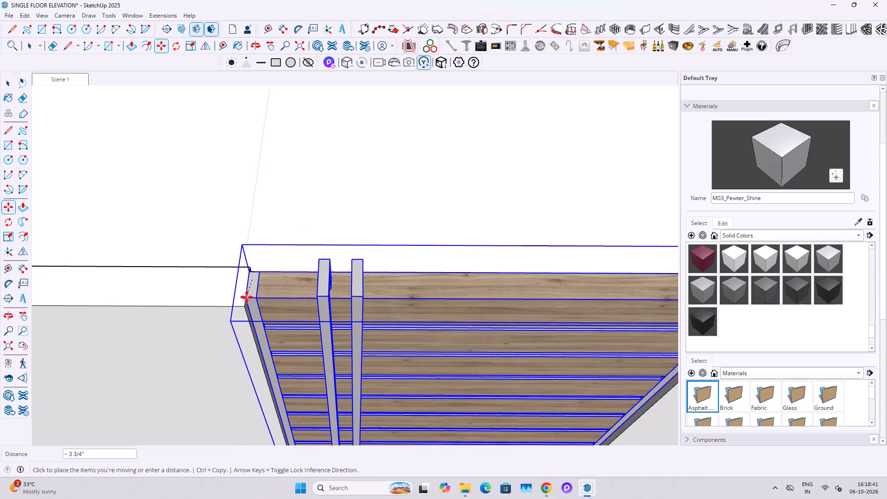
click(247, 295)
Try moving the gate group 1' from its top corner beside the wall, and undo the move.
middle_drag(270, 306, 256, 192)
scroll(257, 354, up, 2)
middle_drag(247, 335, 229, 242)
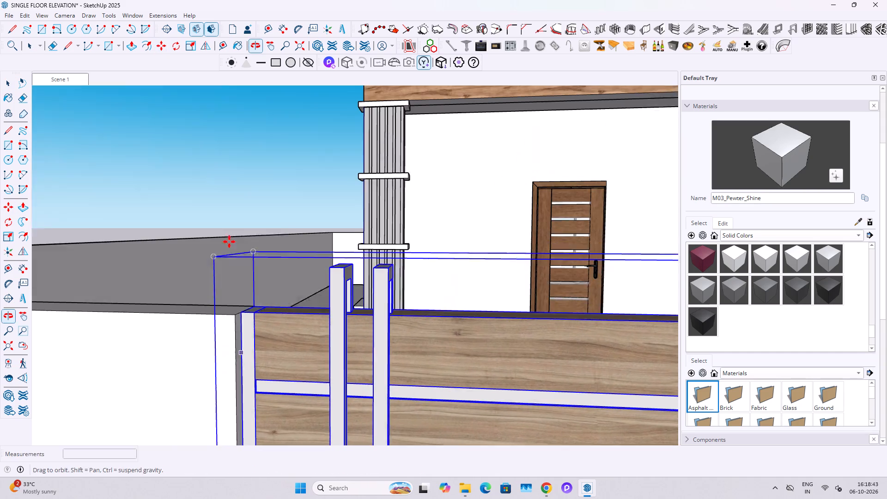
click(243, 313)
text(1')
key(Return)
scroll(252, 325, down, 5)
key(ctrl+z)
Move the gate group 1" straight down from its top corner beside the wall.
scroll(241, 339, up, 2)
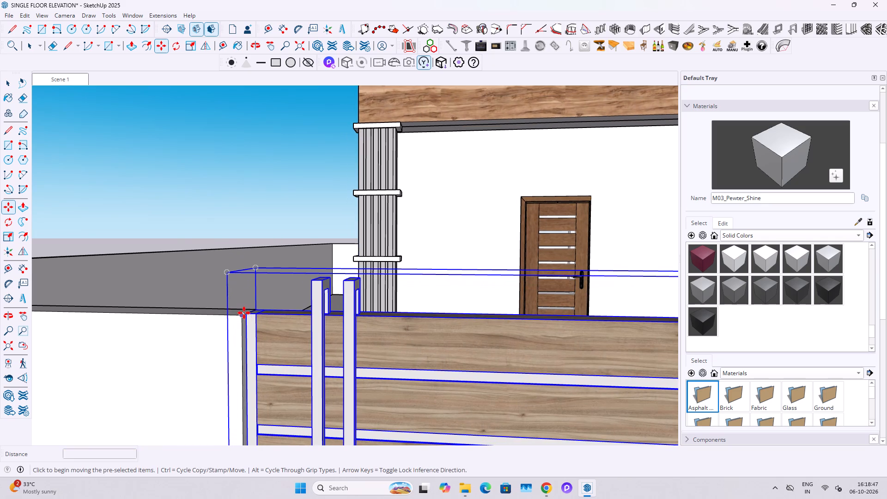
click(244, 313)
key(1)
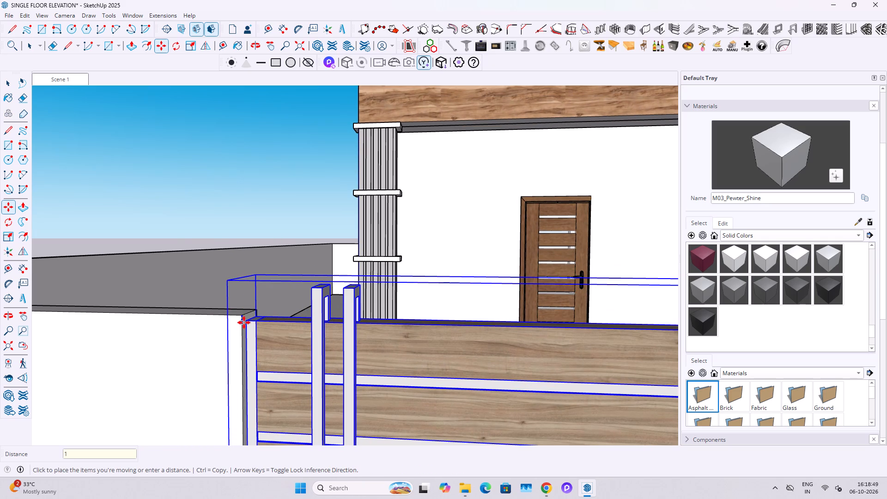
key(shift+quotedbl)
key(Return)
key(space)
Open the gate group for editing and select the wide double gate on the other side of the dividing pillar.
scroll(249, 321, down, 14)
shift+middle_drag(309, 389, 309, 352)
scroll(310, 350, up, 4)
click(292, 426)
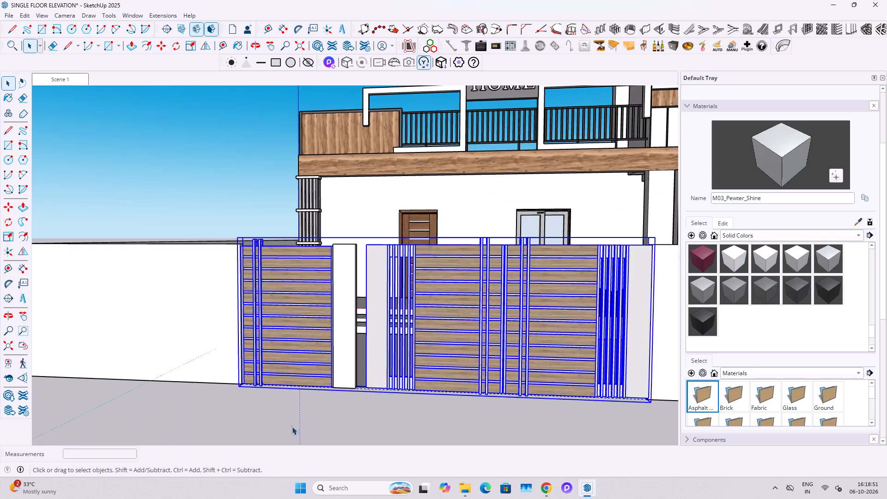
scroll(249, 391, up, 11)
middle_drag(266, 367, 351, 340)
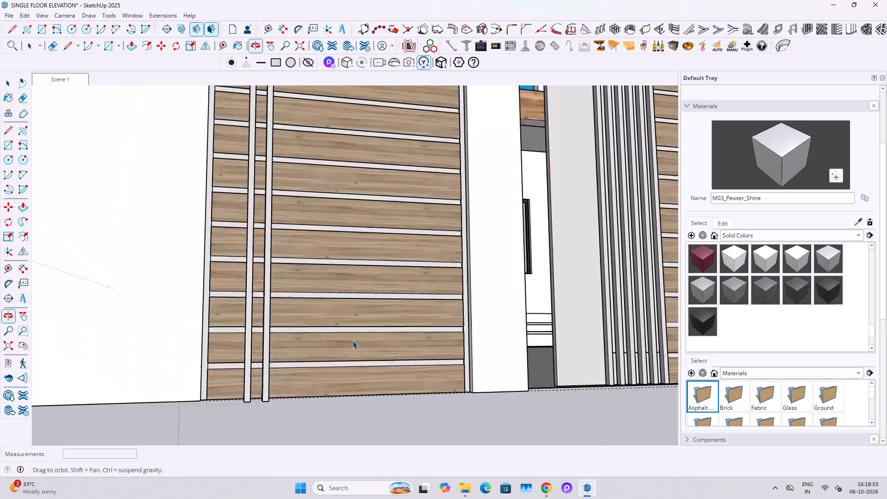
scroll(356, 340, down, 7)
middle_drag(447, 297, 405, 380)
middle_drag(309, 404, 321, 310)
double_click(369, 362)
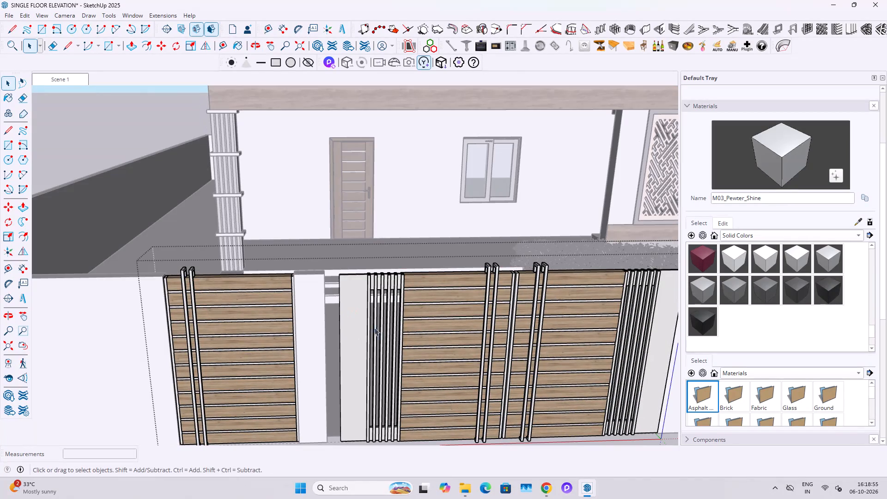
click(378, 318)
middle_drag(388, 336, 419, 370)
key(Escape)
click(485, 360)
scroll(377, 371, up, 3)
double_click(433, 359)
click(432, 356)
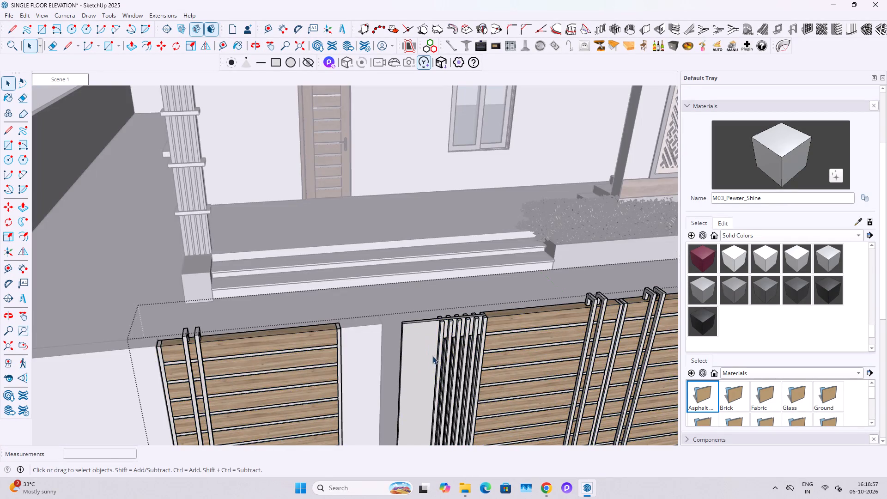
scroll(368, 328, down, 5)
middle_drag(393, 341, 362, 406)
scroll(360, 405, up, 8)
shift+middle_drag(329, 430, 353, 396)
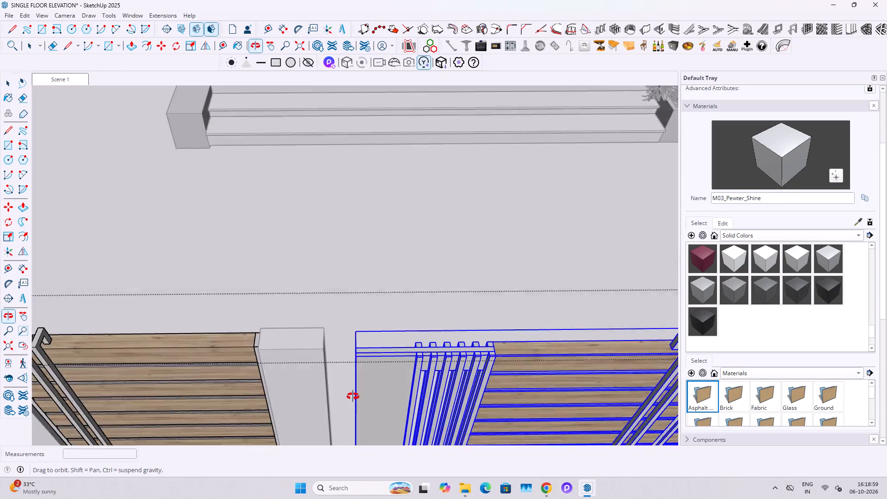
shift+middle_drag(353, 396, 353, 399)
scroll(350, 396, up, 6)
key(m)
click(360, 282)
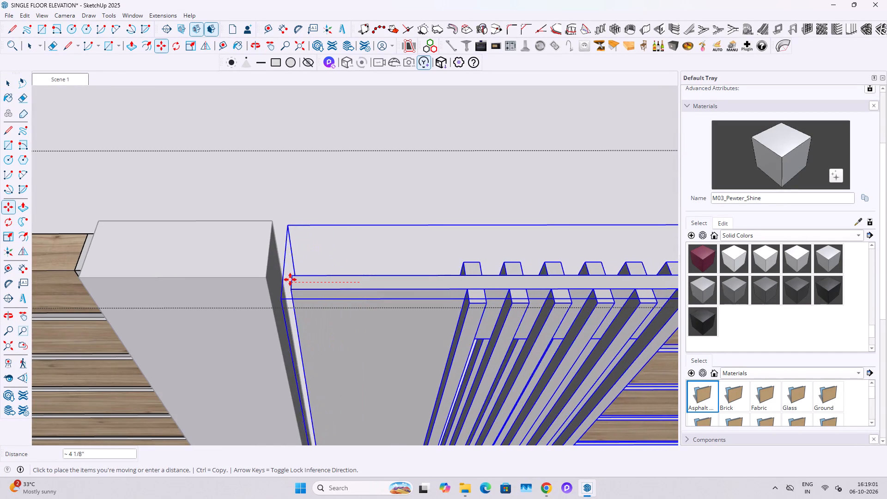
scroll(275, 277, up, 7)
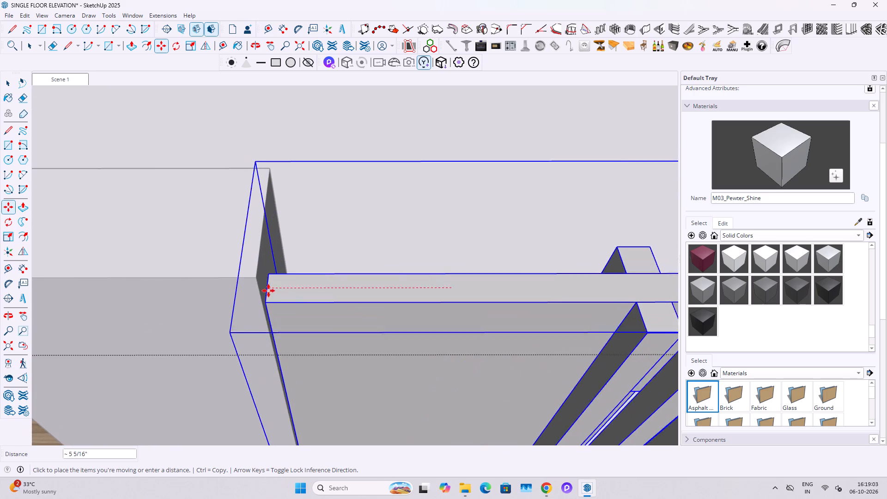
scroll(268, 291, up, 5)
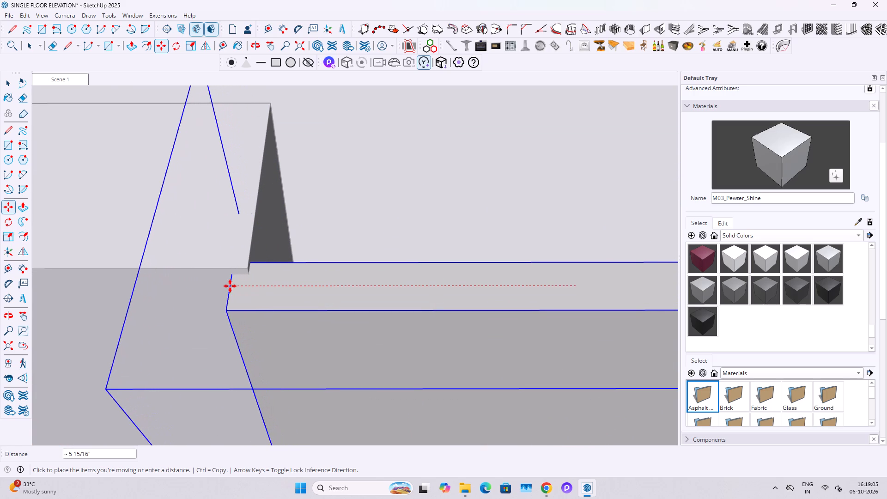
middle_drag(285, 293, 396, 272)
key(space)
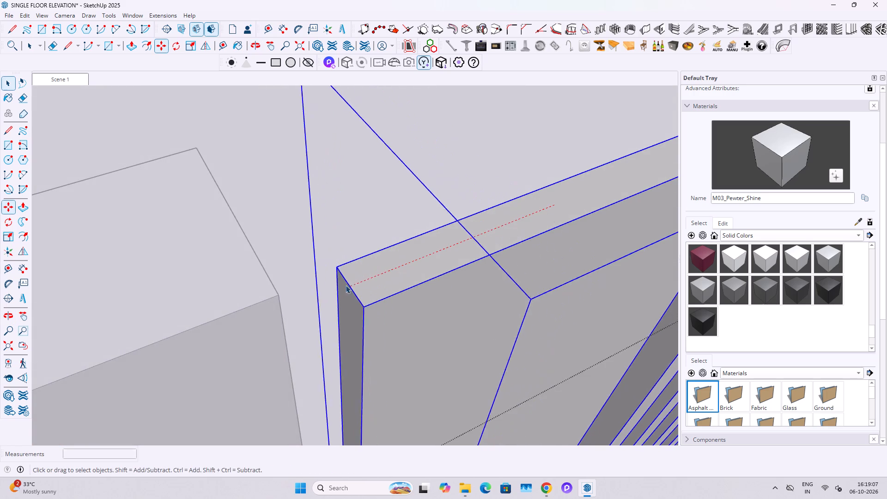
Place a guide along the wide gate's top edge, and move the gate about 5 1/16" sideways along it to the pillar's face.
scroll(332, 286, down, 6)
middle_drag(418, 280, 386, 296)
scroll(322, 296, down, 5)
shift+middle_drag(477, 302, 297, 306)
middle_drag(520, 234, 435, 246)
scroll(255, 216, up, 5)
shift+middle_drag(164, 237, 438, 261)
scroll(277, 278, up, 4)
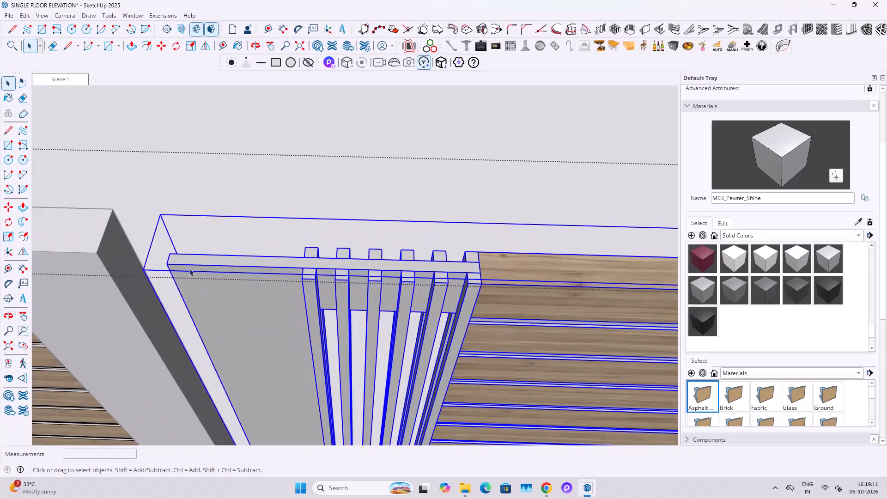
key(t)
double_click(193, 266)
key(space)
scroll(164, 264, up, 3)
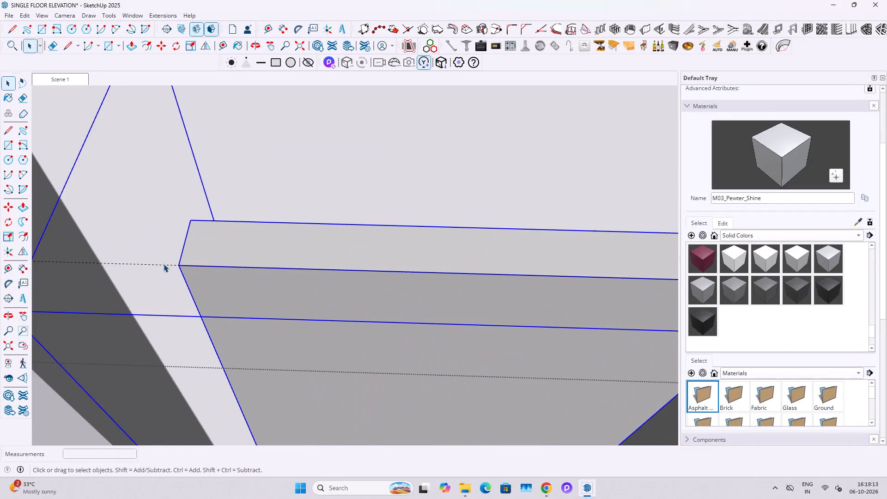
scroll(164, 263, down, 3)
key(m)
click(167, 266)
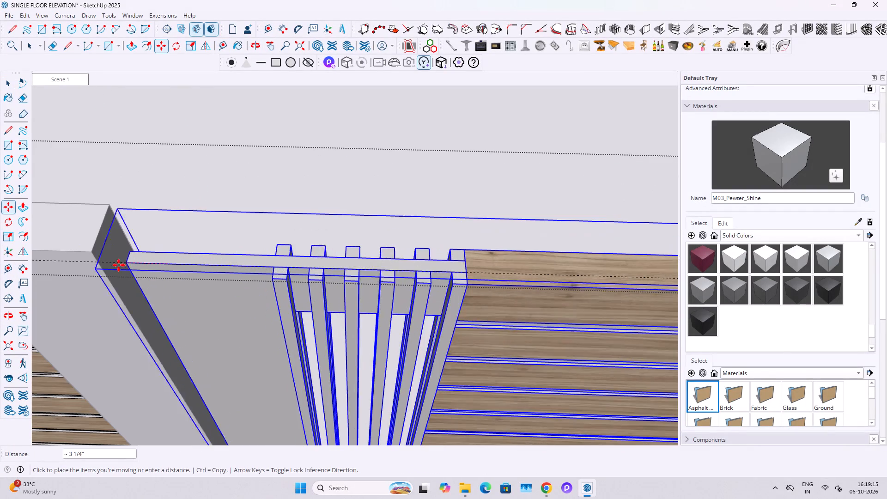
click(97, 262)
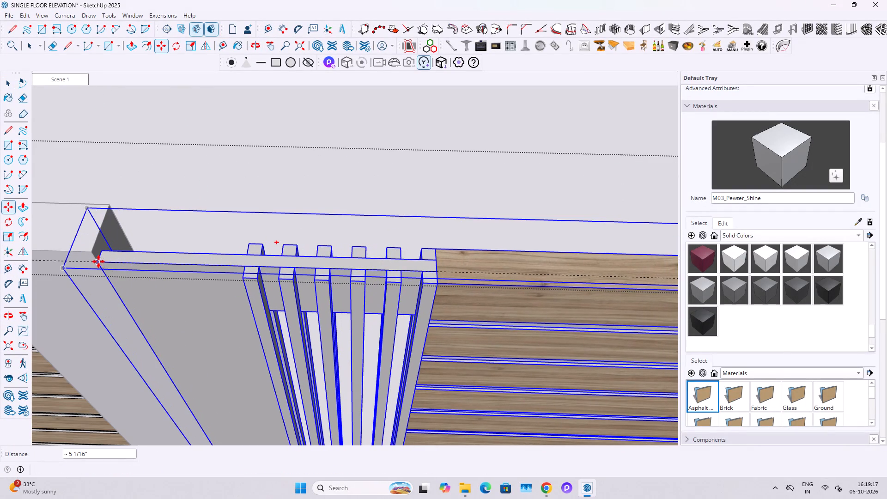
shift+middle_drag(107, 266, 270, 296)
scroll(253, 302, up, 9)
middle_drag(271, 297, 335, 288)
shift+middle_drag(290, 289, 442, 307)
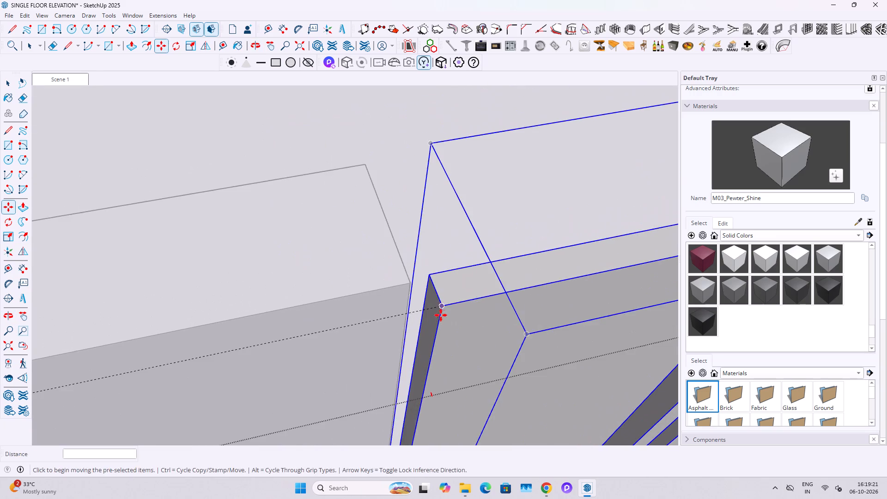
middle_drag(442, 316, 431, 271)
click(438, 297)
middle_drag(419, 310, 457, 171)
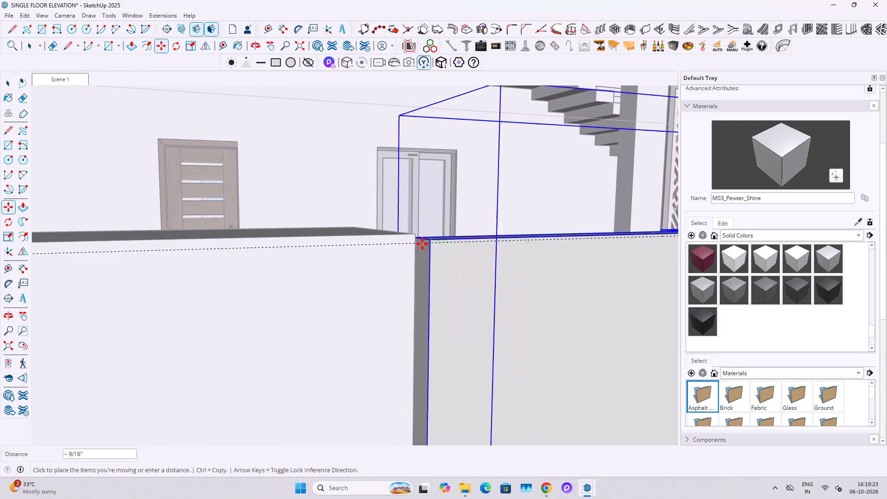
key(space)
Add a guide along the narrow gate's top edge, extending past the dividing pillar towards the wide gate.
middle_drag(436, 251, 175, 348)
middle_drag(310, 316, 203, 322)
key(t)
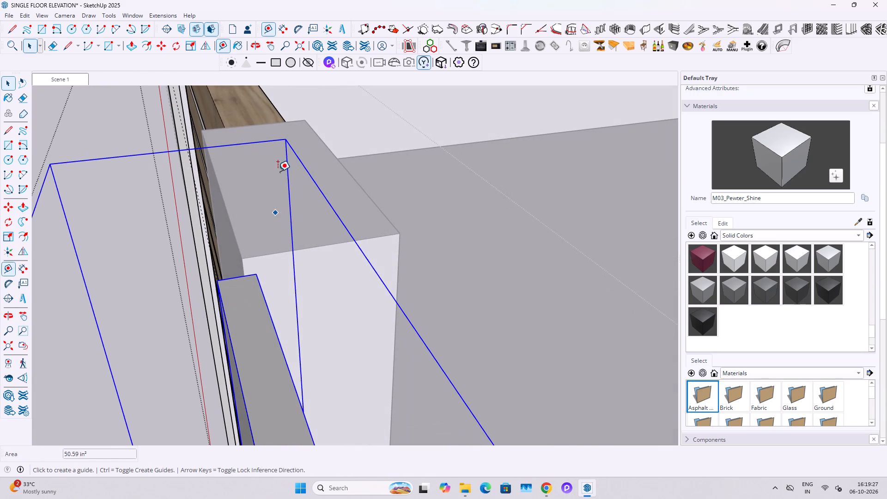
double_click(217, 111)
key(space)
click(227, 316)
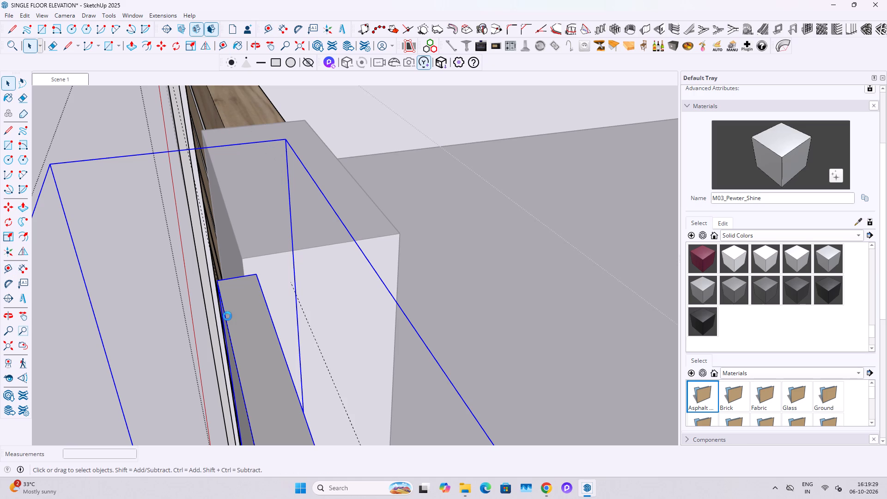
Move the wide gate about 1 7/8" from its top corner onto the narrow gate's guide, and close the gate group.
key(m)
click(219, 280)
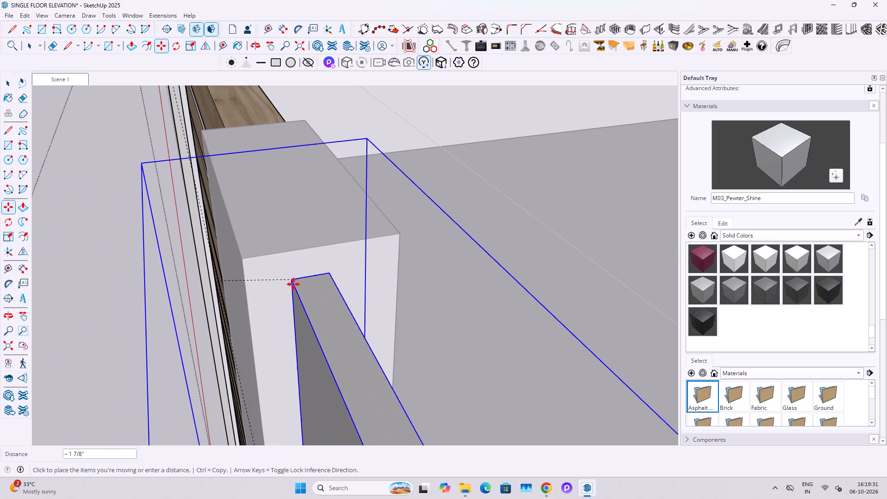
middle_drag(293, 289, 326, 220)
middle_drag(310, 236, 330, 215)
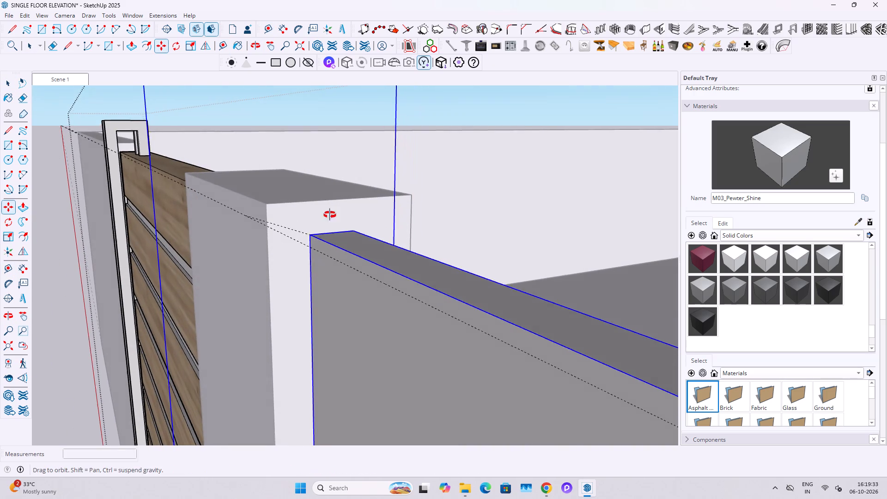
middle_drag(330, 215, 354, 153)
click(312, 235)
key(c)
scroll(316, 251, down, 4)
key(space)
middle_drag(323, 274, 388, 329)
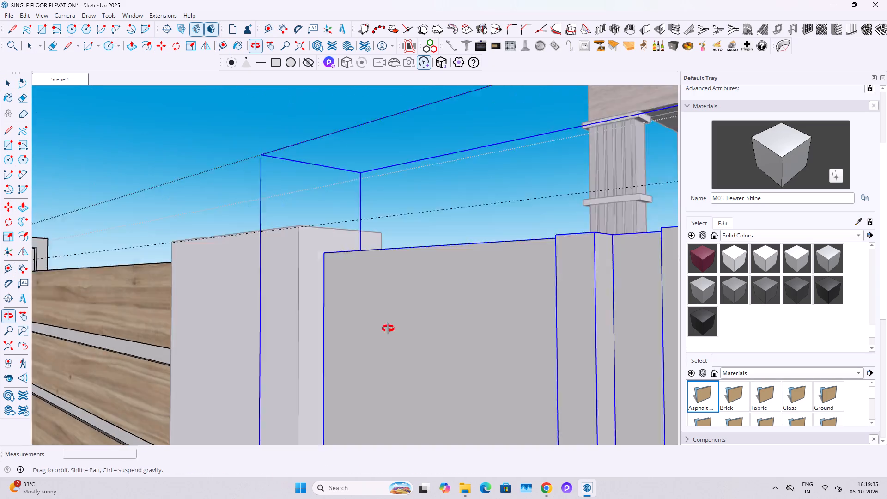
middle_drag(388, 329, 432, 358)
key(Escape)
scroll(374, 318, down, 18)
key(space)
key(Escape)
key(space)
middle_drag(307, 260, 434, 288)
scroll(353, 270, down, 6)
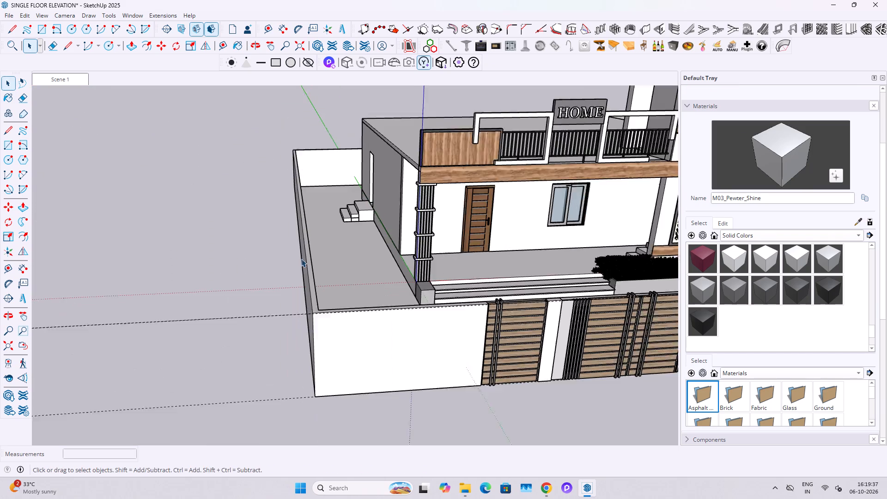
Delete all guides from the model.
click(28, 16)
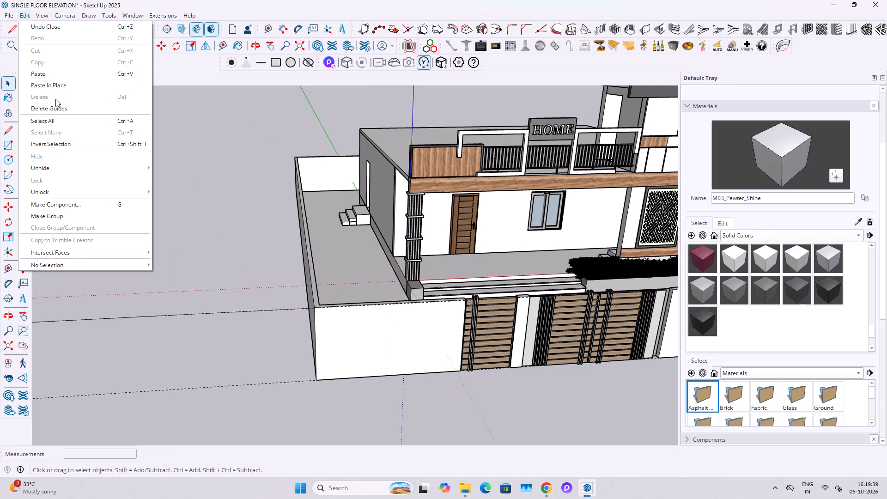
click(55, 103)
click(169, 343)
Inside the boundary wall group, extend the wall's end face beside the wide gate about 7 5/16" to meet the gate, and close the group.
shift+middle_drag(414, 338, 157, 363)
middle_drag(418, 361, 394, 319)
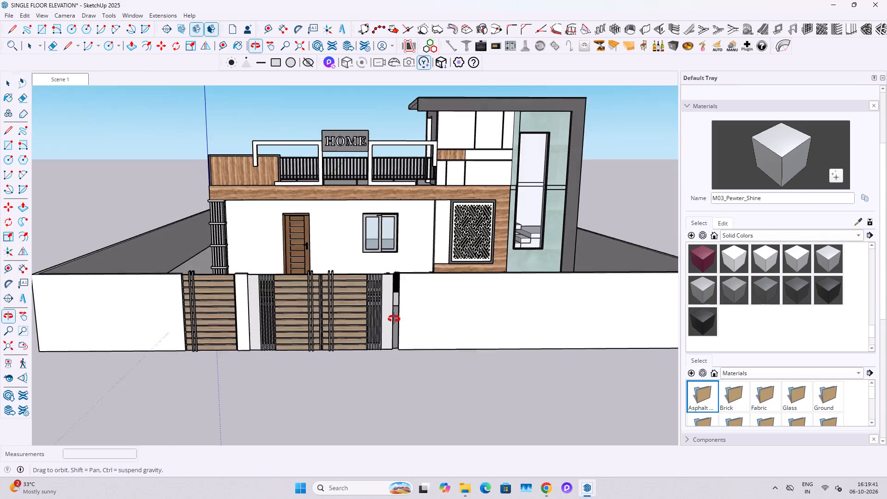
middle_drag(394, 319, 394, 316)
scroll(402, 323, up, 3)
double_click(420, 319)
middle_drag(416, 301, 526, 347)
scroll(502, 323, up, 4)
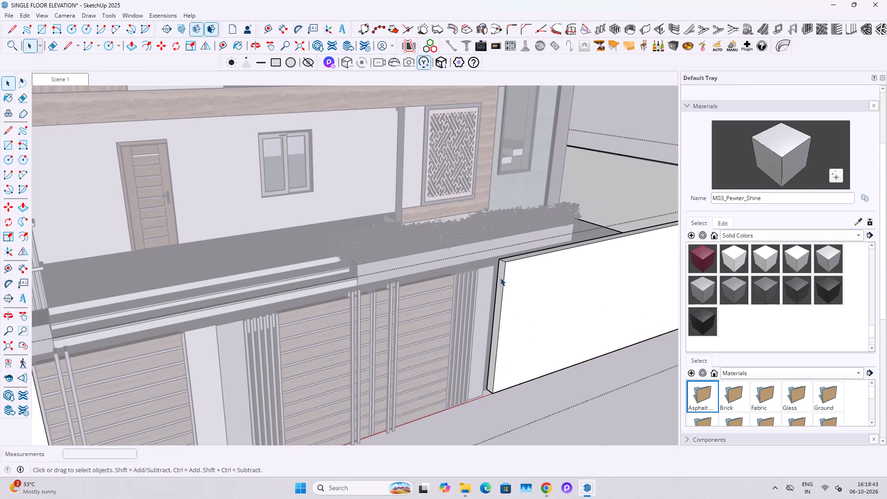
click(500, 273)
key(p)
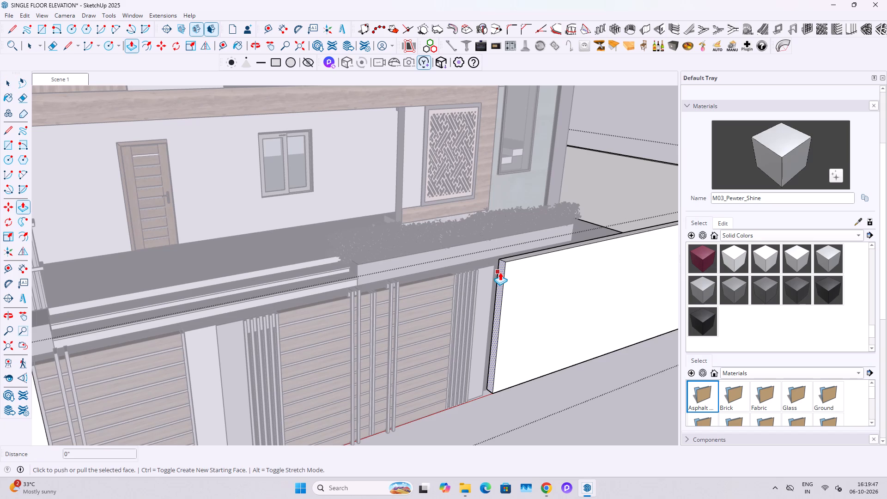
click(500, 272)
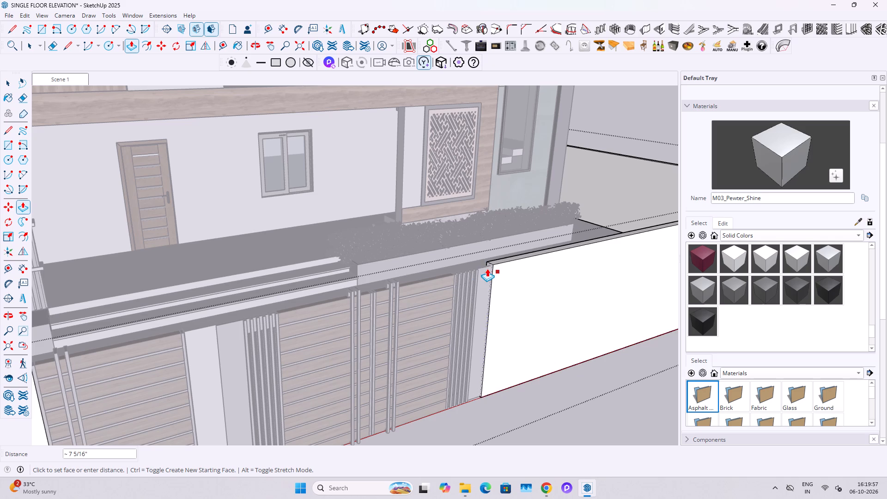
click(490, 268)
key(space)
key(Escape)
key(space)
scroll(398, 327, down, 9)
key(Escape)
middle_drag(403, 359, 365, 356)
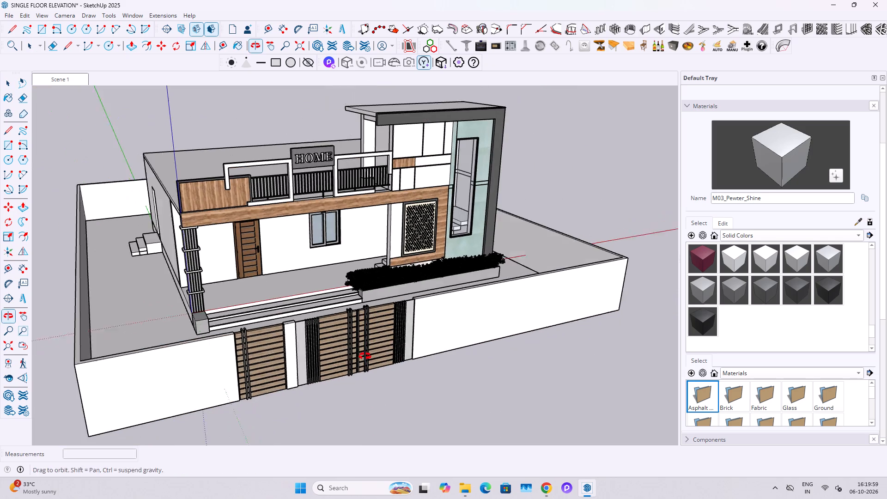
middle_drag(365, 356, 362, 354)
Delete any remaining guides from the model.
click(25, 16)
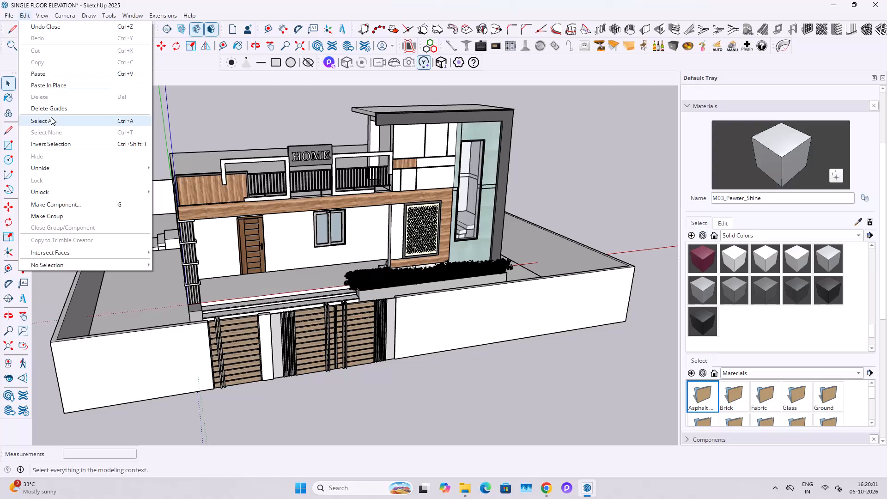
click(53, 110)
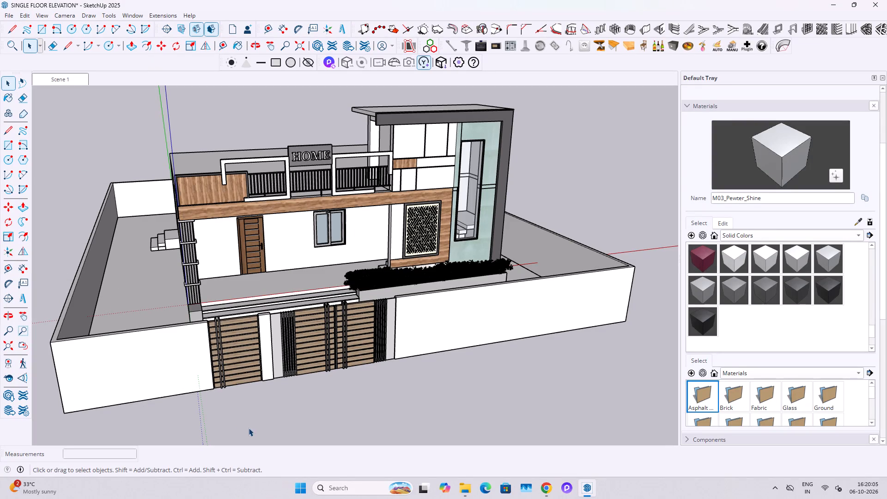
Examine the finished gate, pillar and boundary wall against the house front from several angles.
click(341, 405)
scroll(279, 332, down, 2)
middle_drag(313, 322, 278, 269)
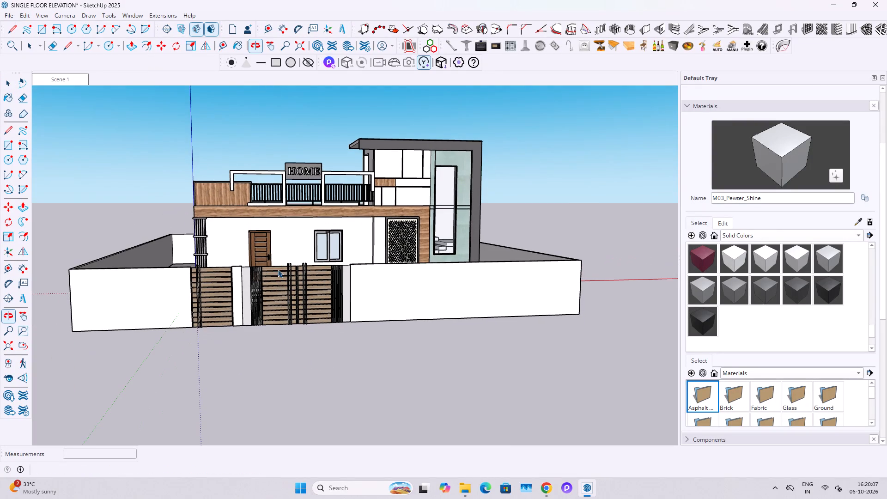
shift+middle_drag(351, 276, 287, 283)
scroll(252, 288, up, 3)
shift+middle_drag(309, 269, 273, 314)
middle_drag(464, 357, 437, 358)
scroll(431, 352, down, 2)
middle_drag(393, 335, 386, 385)
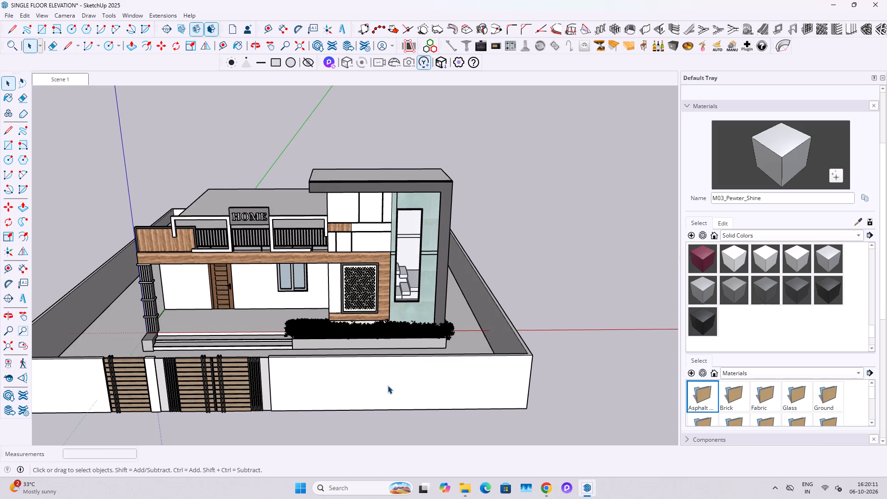
scroll(380, 385, up, 3)
middle_drag(353, 374, 367, 341)
scroll(361, 341, down, 2)
middle_drag(232, 349, 239, 343)
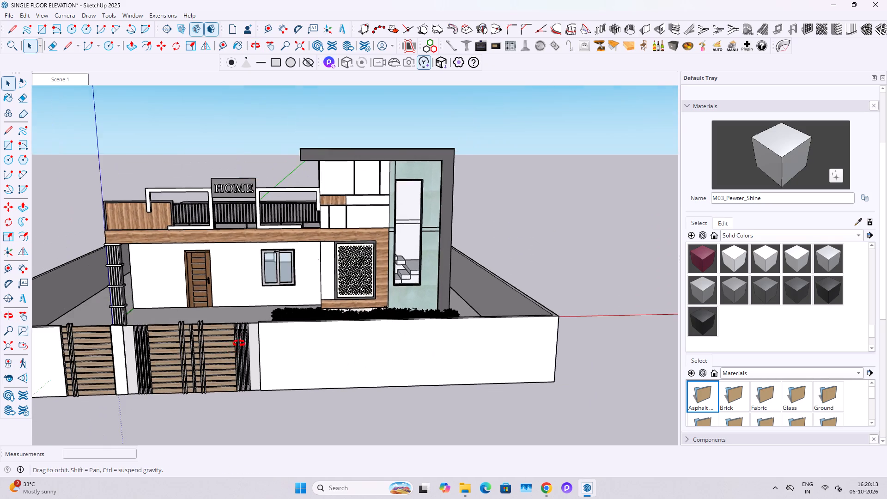
middle_drag(239, 343, 255, 361)
shift+middle_drag(257, 358, 318, 366)
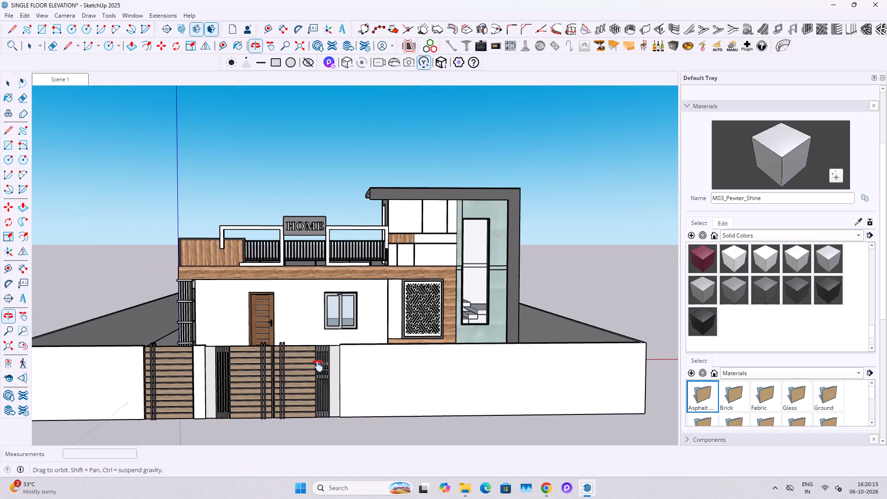
shift+middle_drag(318, 366, 317, 359)
scroll(170, 356, up, 3)
shift+middle_drag(172, 356, 212, 361)
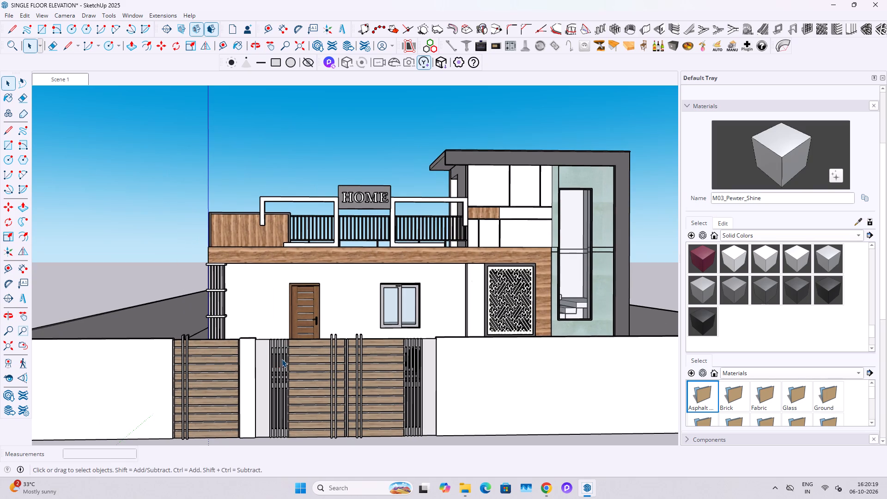
Save the single-floor elevation model.
key(ctrl+s)
click(400, 312)
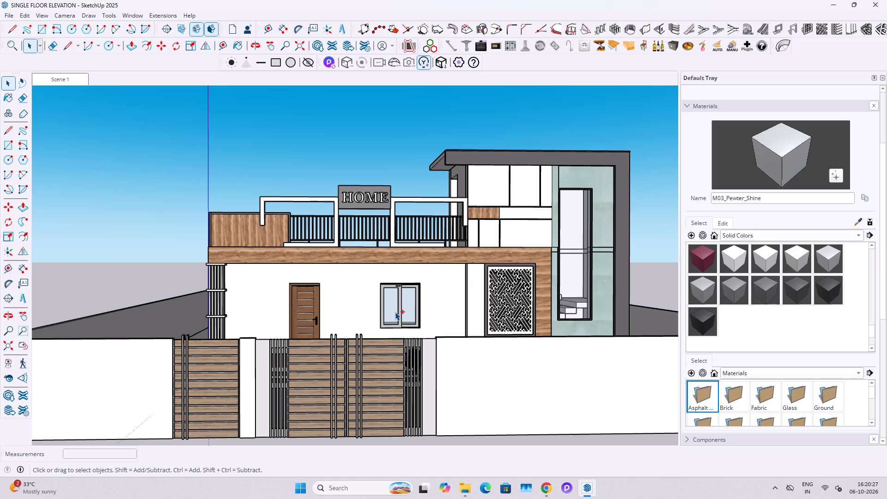
key(ctrl+s)
shift+middle_drag(486, 294, 407, 304)
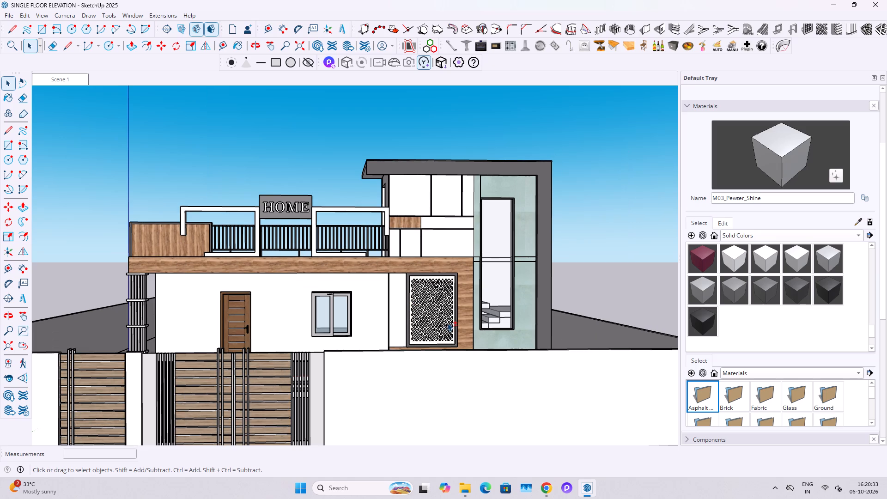
shift+middle_drag(447, 323, 457, 391)
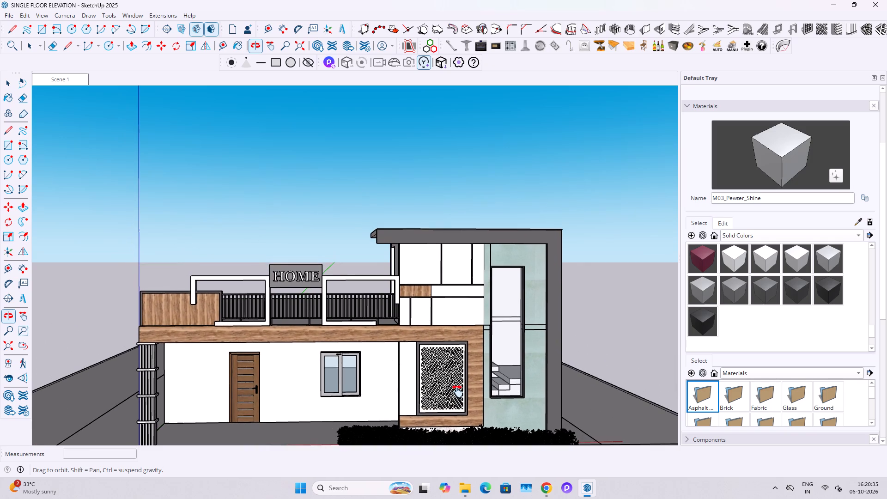
shift+middle_drag(457, 391, 458, 391)
key(ctrl+s)
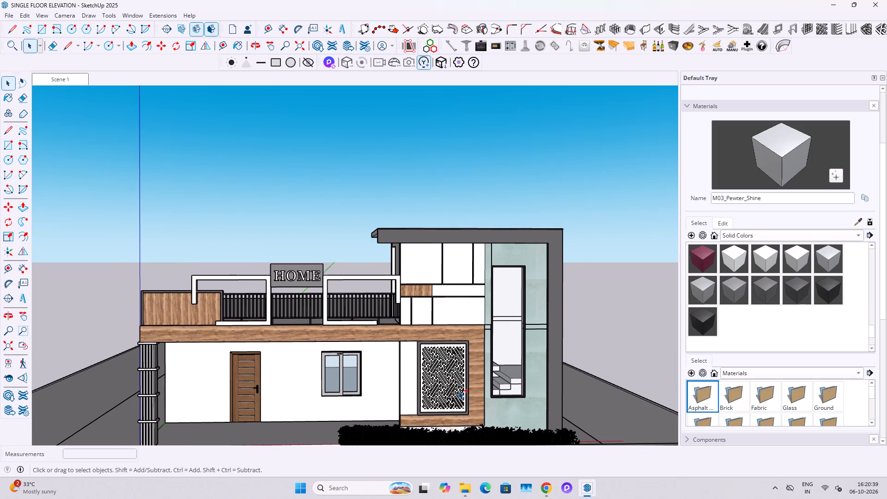
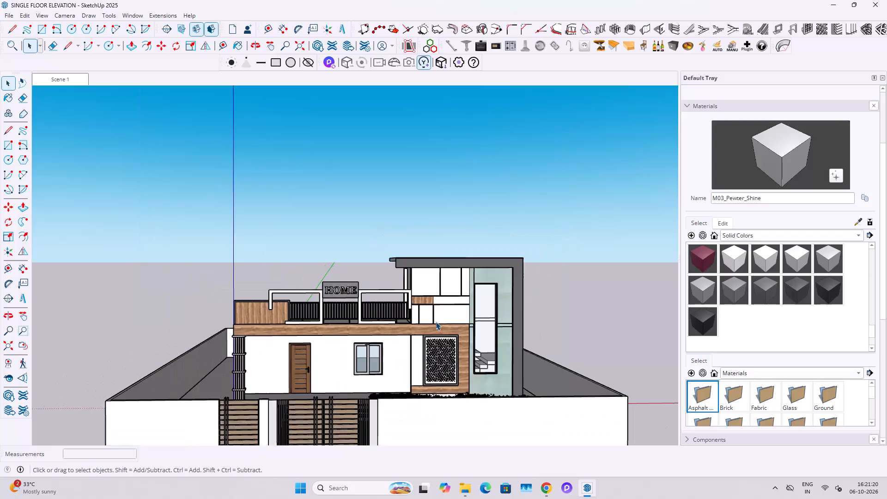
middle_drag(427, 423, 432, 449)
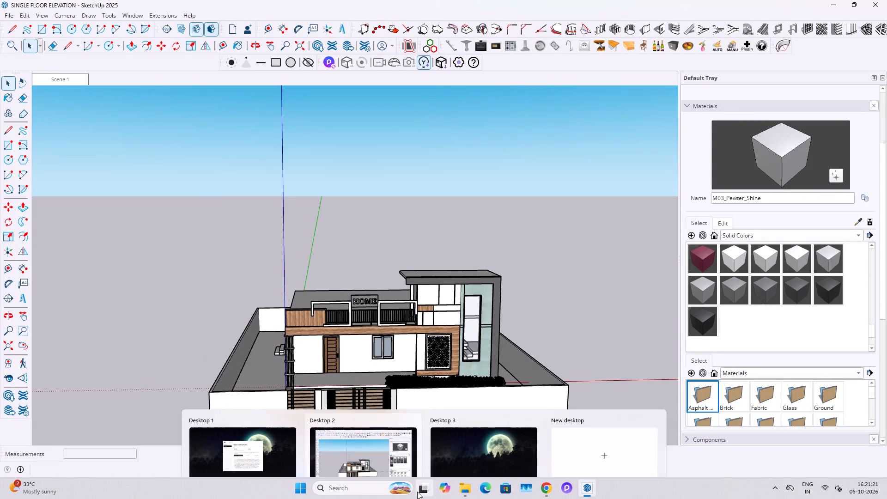
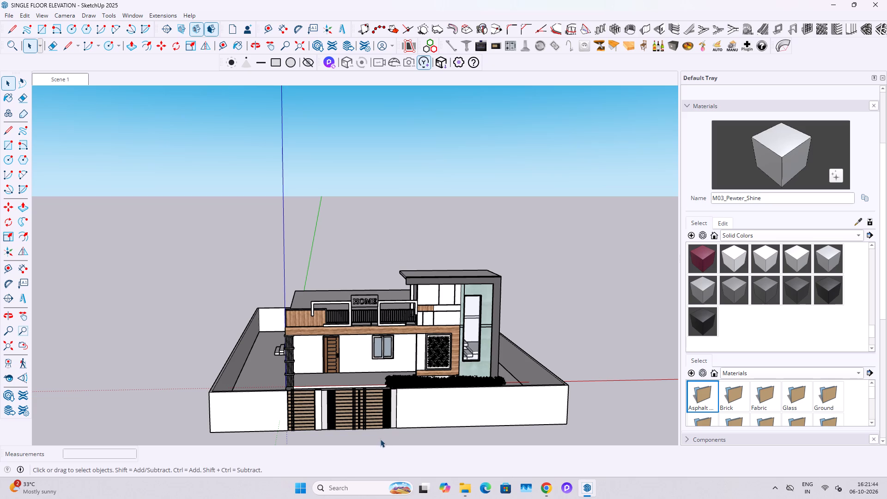
Save the house elevation model.
scroll(379, 383, up, 3)
ctrl+scroll(379, 383, up, 1)
key(ctrl+s)
Open the MAJ Rail extension and examine the available rail types for a roof railing.
scroll(374, 383, up, 3)
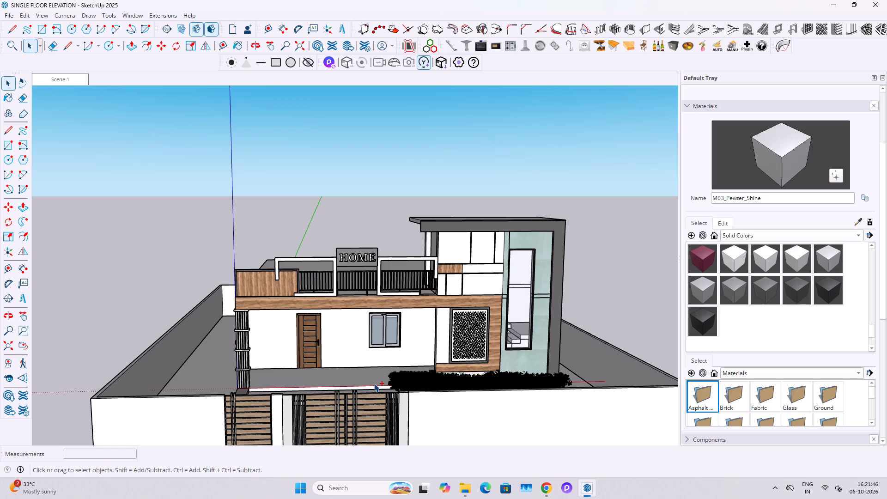
scroll(374, 383, up, 1)
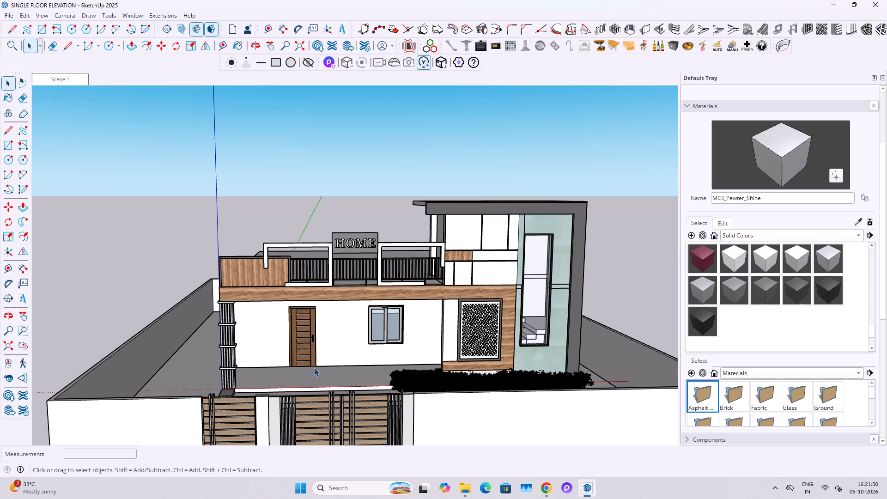
middle_drag(358, 345, 536, 410)
scroll(446, 350, down, 2)
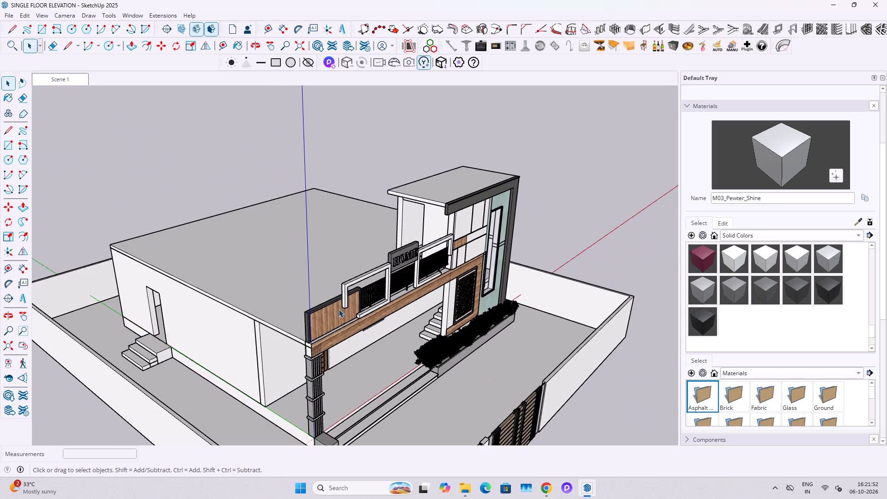
middle_drag(339, 309, 512, 331)
scroll(315, 356, up, 3)
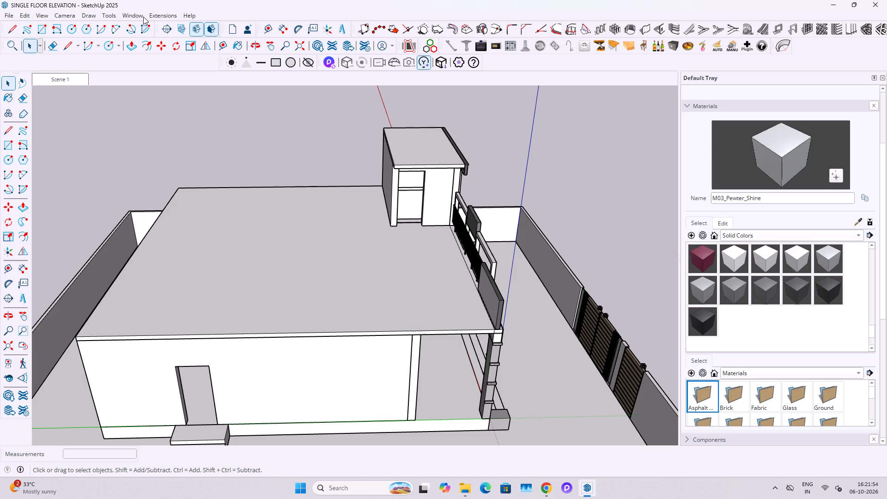
click(156, 14)
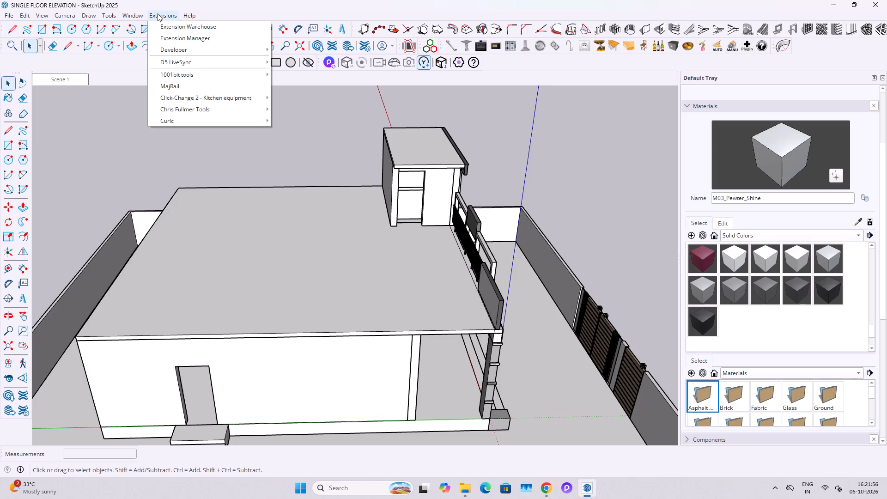
click(174, 82)
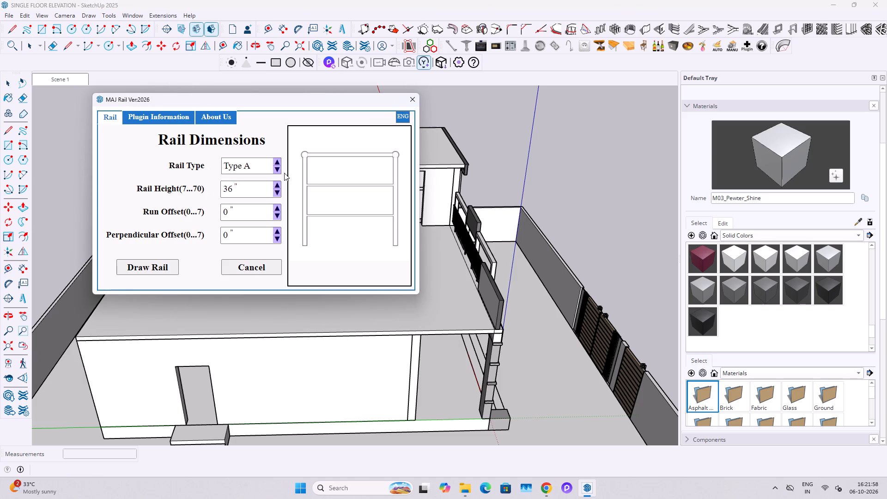
click(280, 170)
click(279, 170)
click(279, 170)
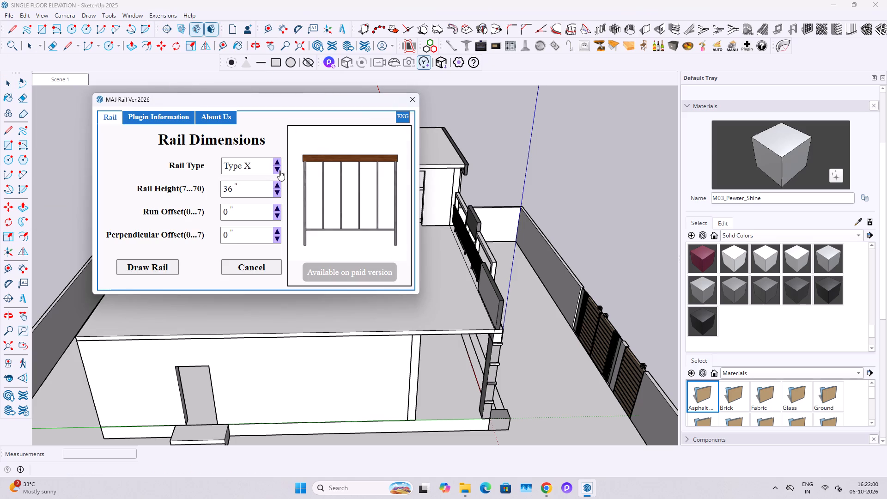
click(279, 170)
click(279, 170)
click(279, 170)
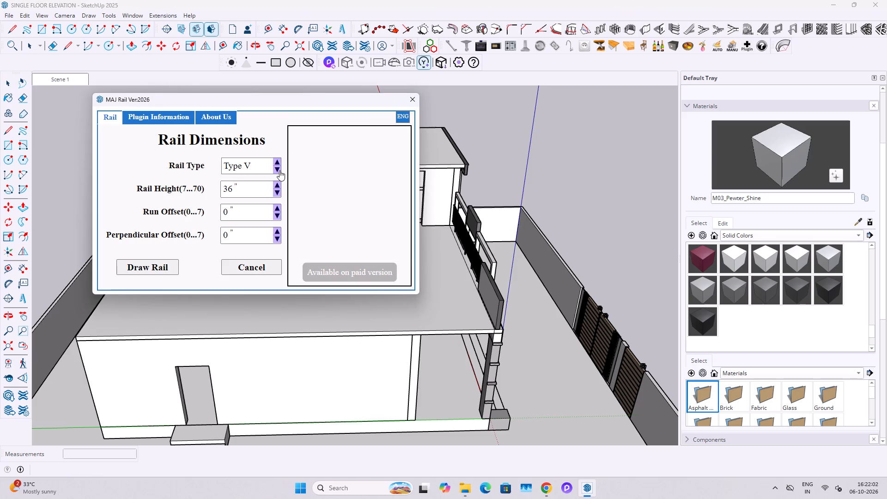
click(279, 170)
triple_click(279, 170)
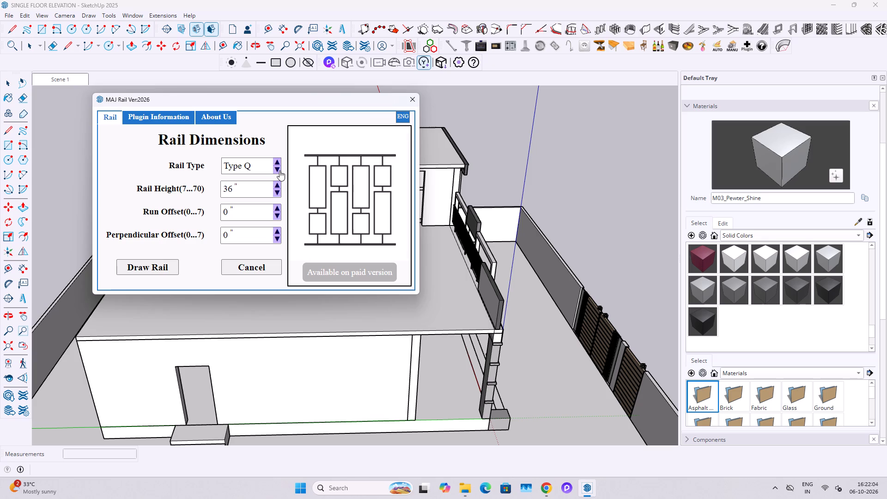
click(279, 170)
click(279, 170)
triple_click(279, 170)
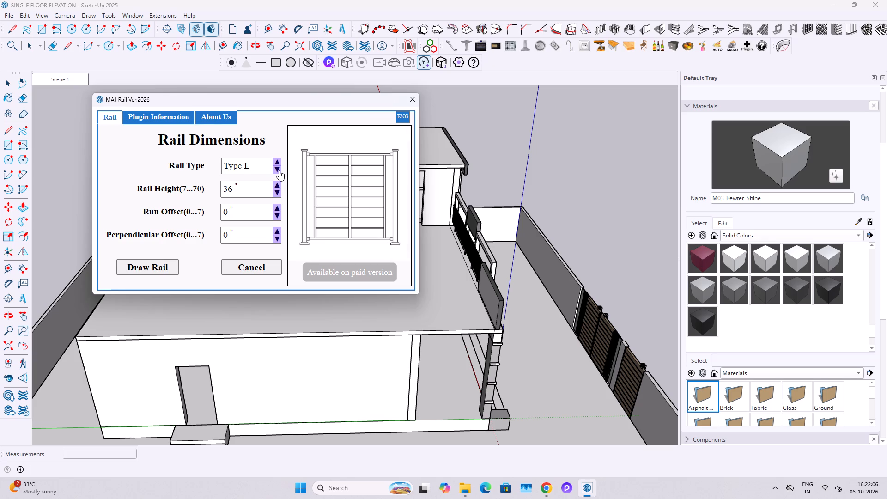
double_click(279, 170)
triple_click(279, 170)
triple_click(279, 170)
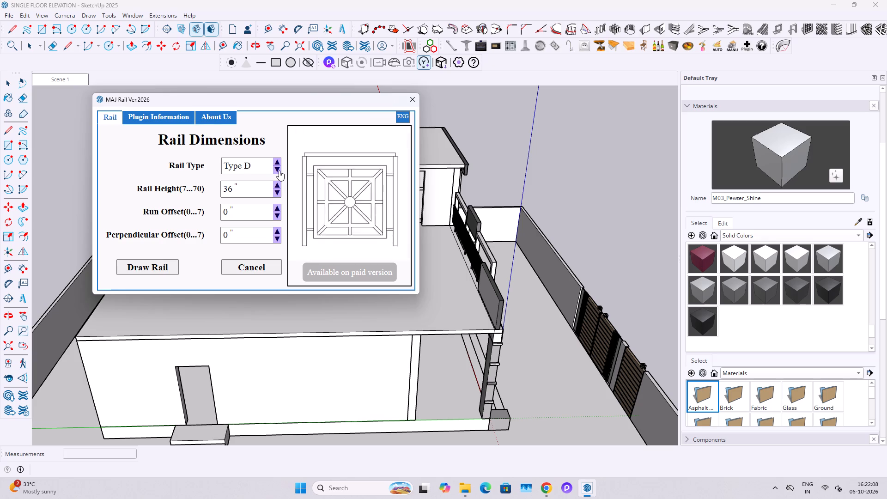
click(279, 170)
click(279, 170)
click(279, 170)
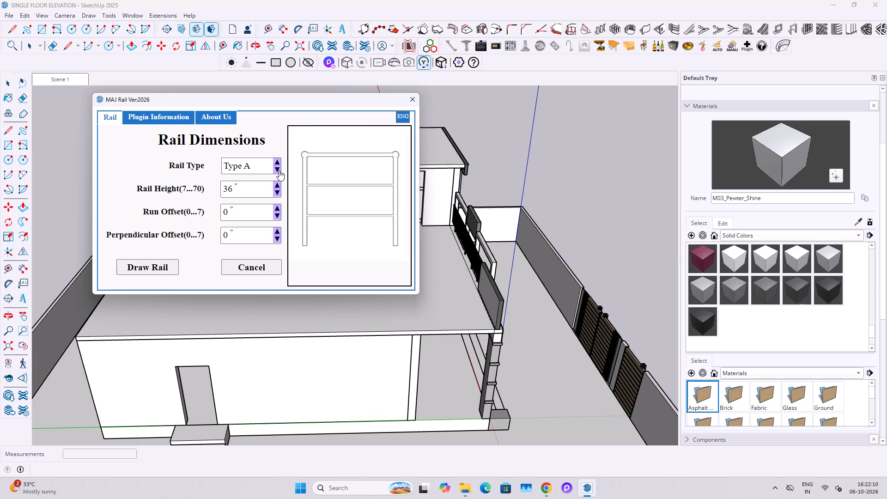
click(279, 170)
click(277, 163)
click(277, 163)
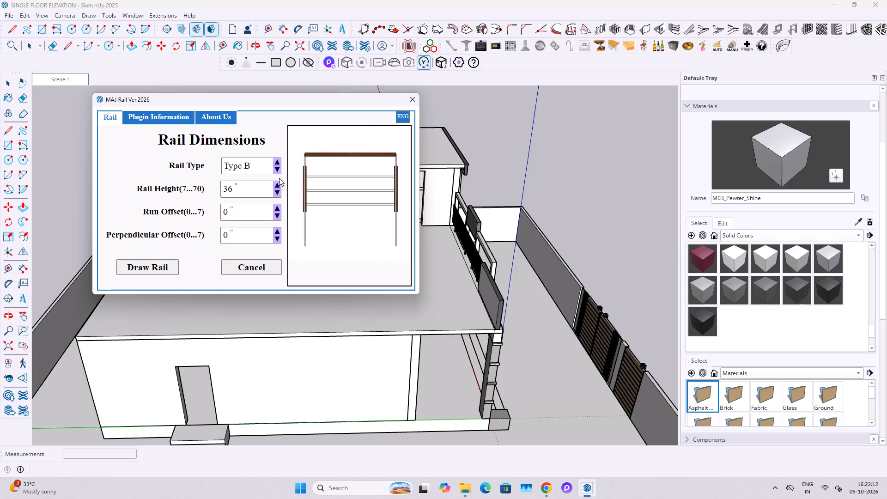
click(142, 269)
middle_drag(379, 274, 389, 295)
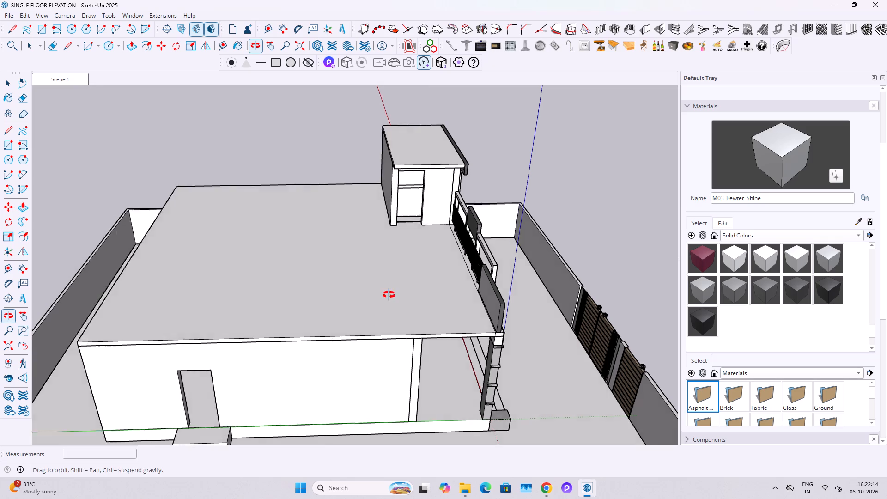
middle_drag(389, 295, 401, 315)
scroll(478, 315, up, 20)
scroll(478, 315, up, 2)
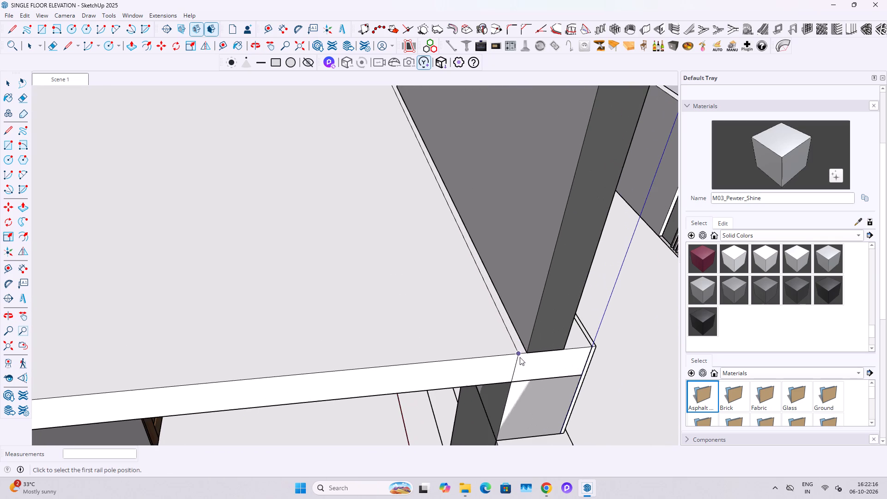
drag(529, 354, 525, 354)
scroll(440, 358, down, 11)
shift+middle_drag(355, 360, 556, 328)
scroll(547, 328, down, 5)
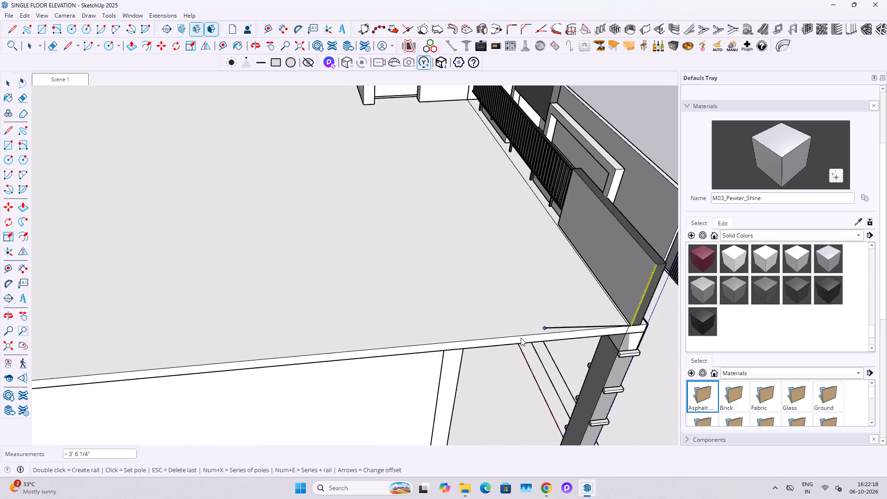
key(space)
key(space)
Place a guide line 4.5" inward from the roof slab's edge on the slatted-column side.
scroll(574, 336, up, 6)
key(t)
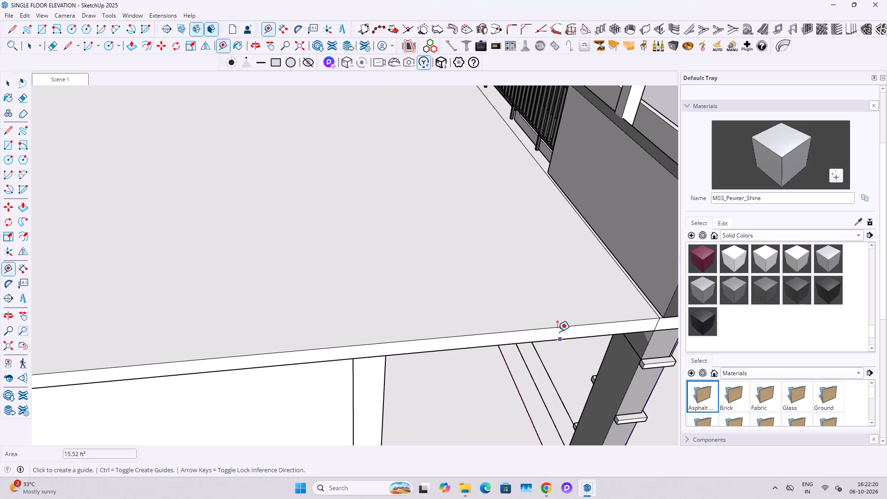
click(555, 329)
text(4.5")
key(Return)
key(space)
Draw a narrow rectangle between the guide and the side roof edge, running from the front parapet to the rear corner.
scroll(541, 312, down, 1)
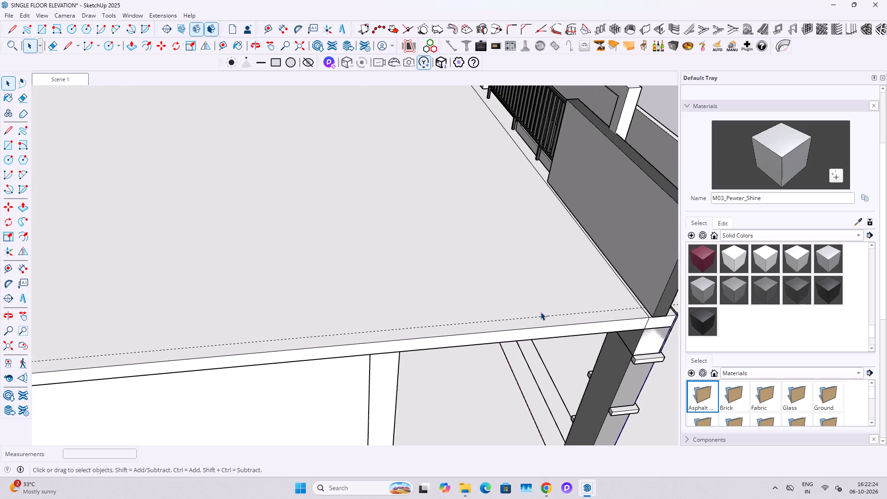
scroll(541, 312, down, 4)
scroll(605, 308, up, 7)
key(e)
key(space)
key(r)
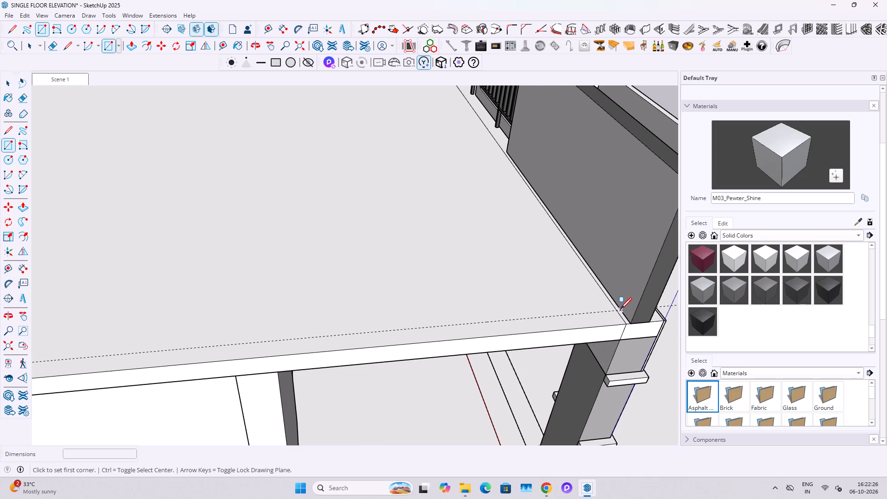
click(620, 310)
scroll(352, 350, down, 20)
scroll(352, 350, down, 4)
shift+middle_drag(206, 344, 468, 310)
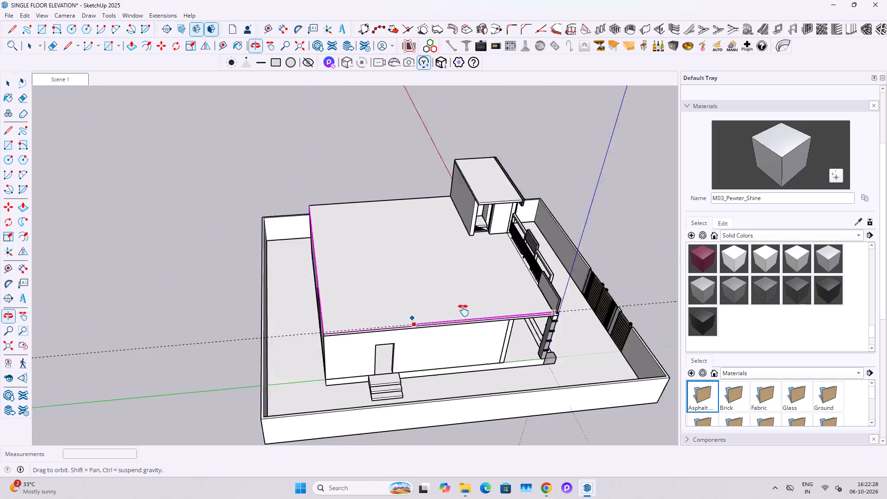
scroll(398, 330, up, 15)
click(342, 321)
key(space)
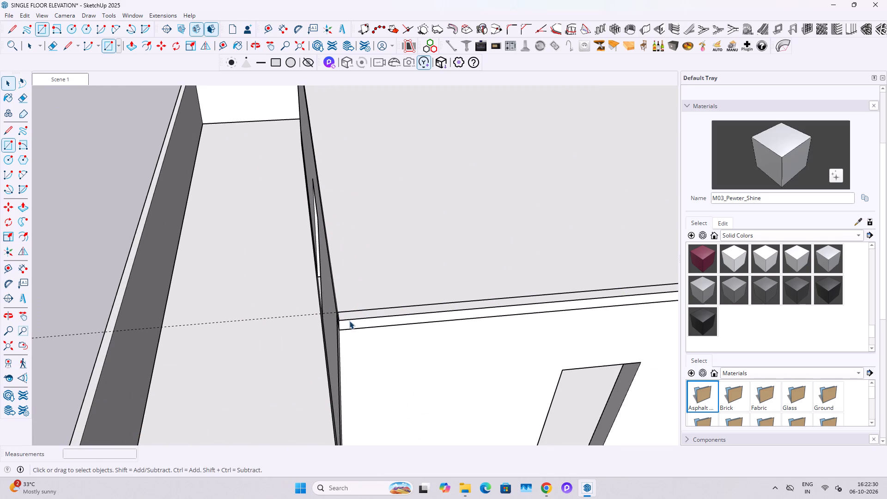
Push/Pull the side roof strip up 3' to form a parapet wall.
key(p)
click(349, 321)
click(361, 319)
click(356, 311)
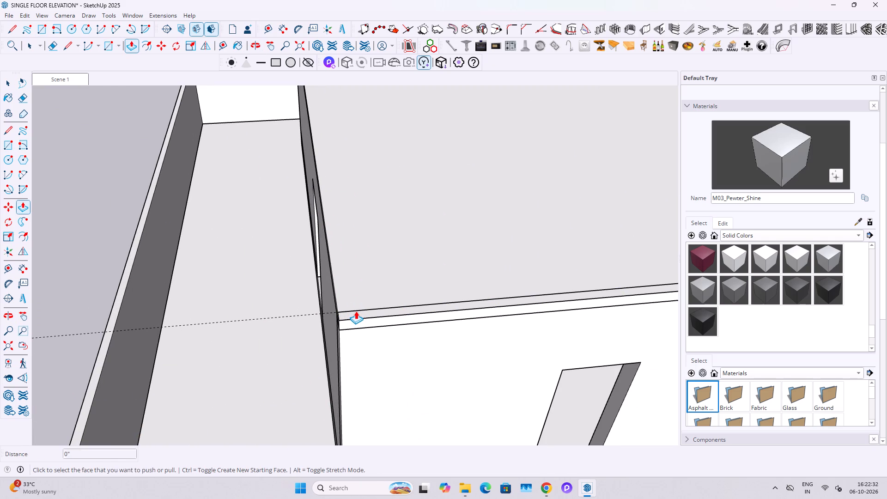
text(3')
key(Return)
key(space)
Select the whole side parapet wall and make it a group.
triple_click(351, 283)
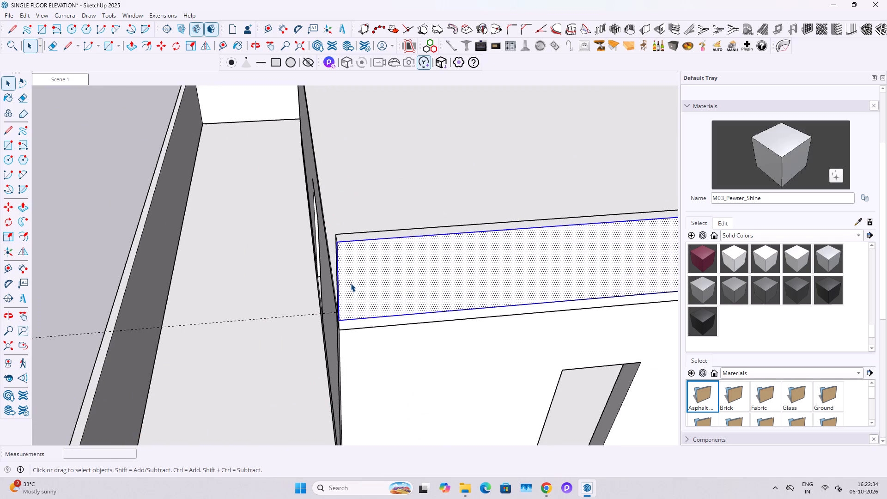
right_click(351, 283)
click(394, 371)
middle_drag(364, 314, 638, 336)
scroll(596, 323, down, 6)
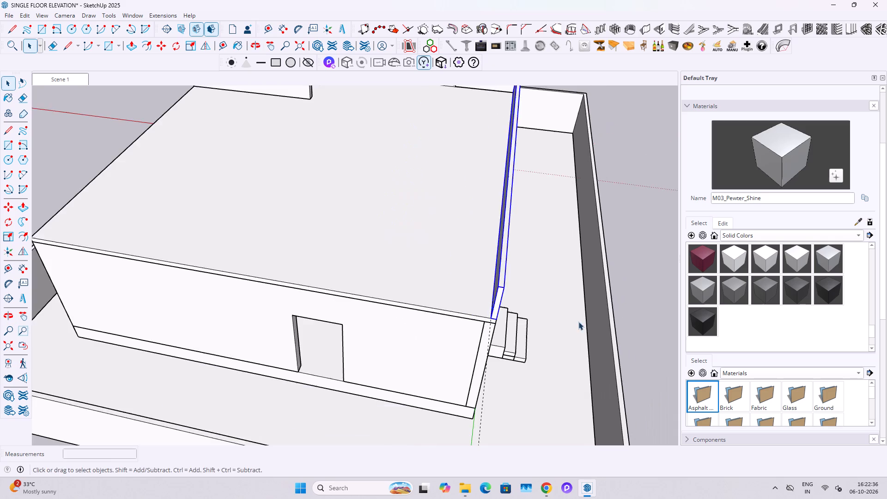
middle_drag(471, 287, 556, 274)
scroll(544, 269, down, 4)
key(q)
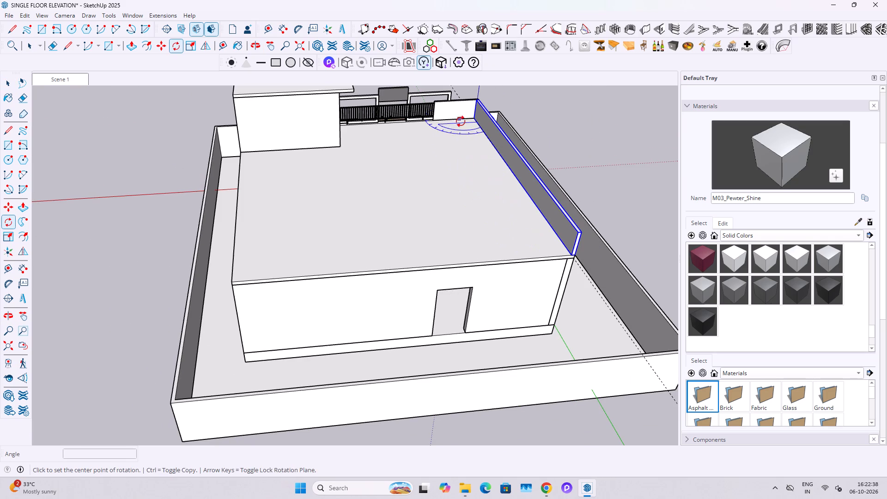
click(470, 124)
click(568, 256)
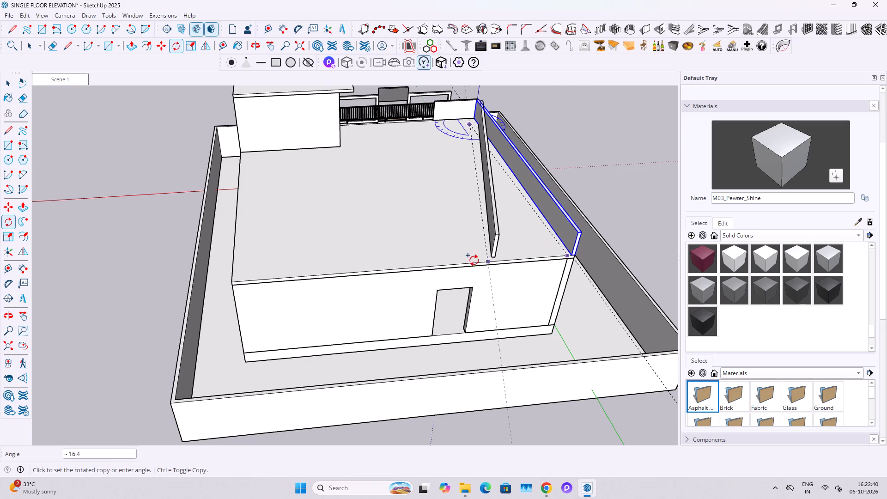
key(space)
Place a guide line 4.5" inward from the roof slab's rear edge.
scroll(448, 243, up, 3)
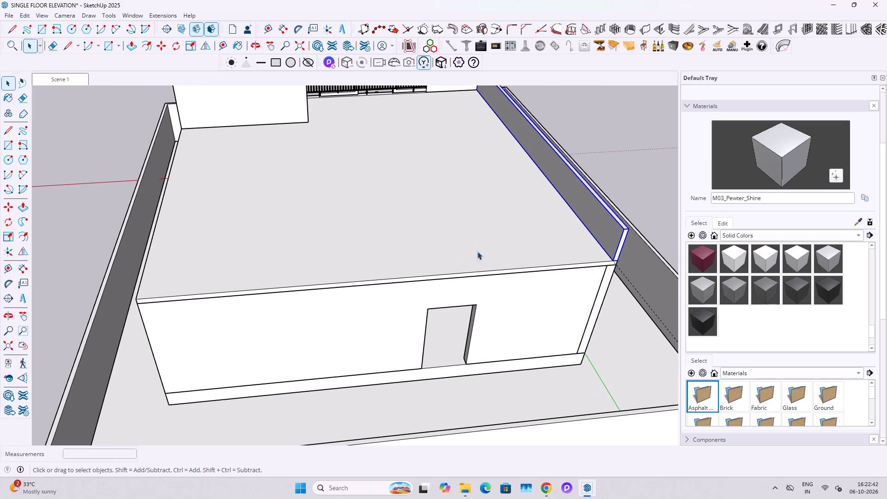
key(t)
click(510, 268)
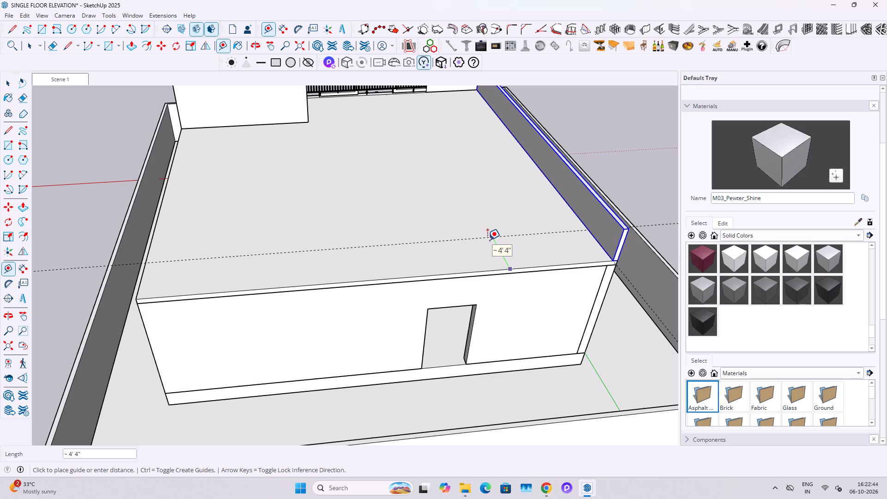
text(4.5)
key(Return)
key(space)
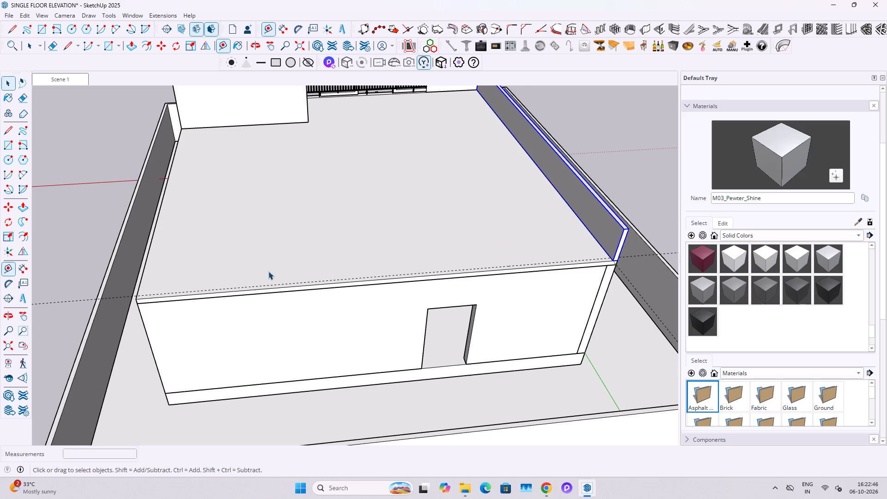
Draw a narrow rectangle between the guide and the rear roof edge, from the far corner to the side parapet.
scroll(235, 279, up, 2)
key(e)
key(space)
key(r)
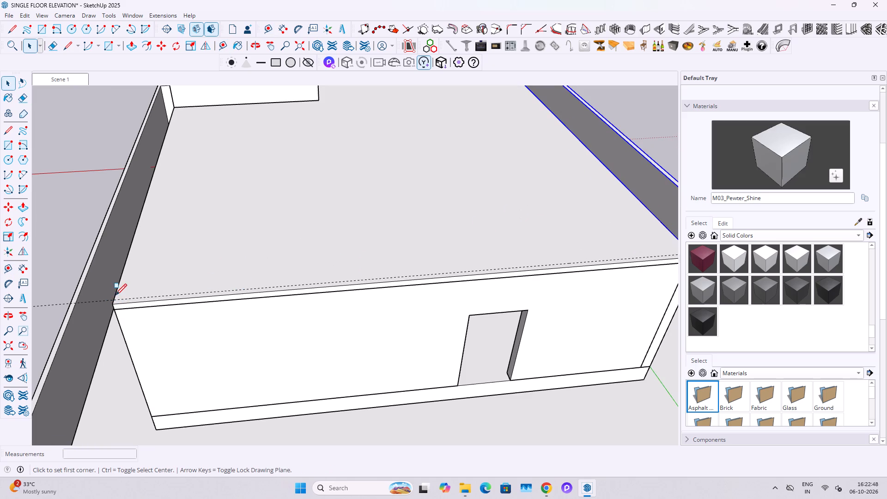
click(115, 298)
scroll(220, 309, down, 3)
shift+middle_drag(420, 311, 183, 362)
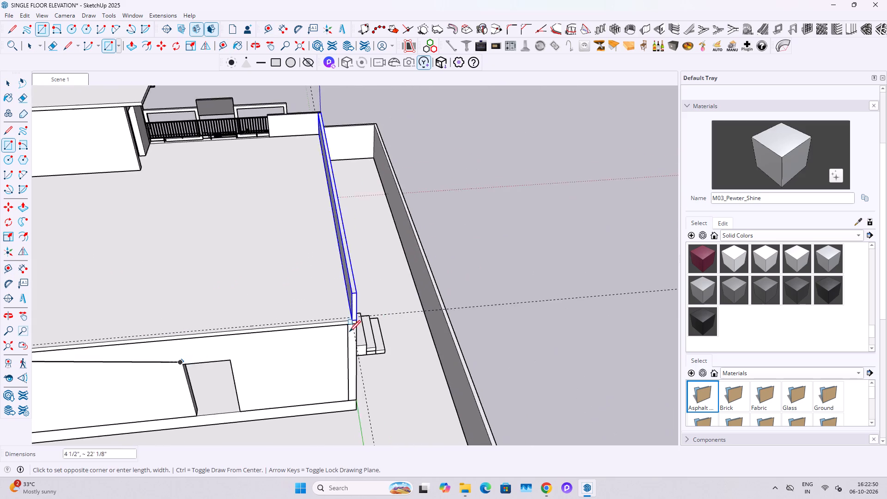
scroll(386, 327, up, 10)
click(330, 314)
key(space)
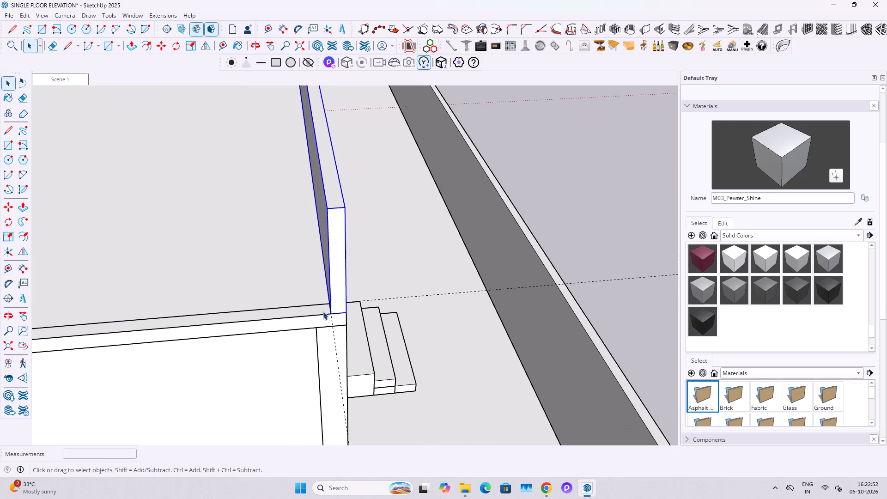
Push/Pull the rear roof strip up to the top of the side parapet wall.
key(p)
click(323, 311)
click(340, 206)
key(space)
Select the whole rear parapet wall and make it a group.
triple_click(283, 272)
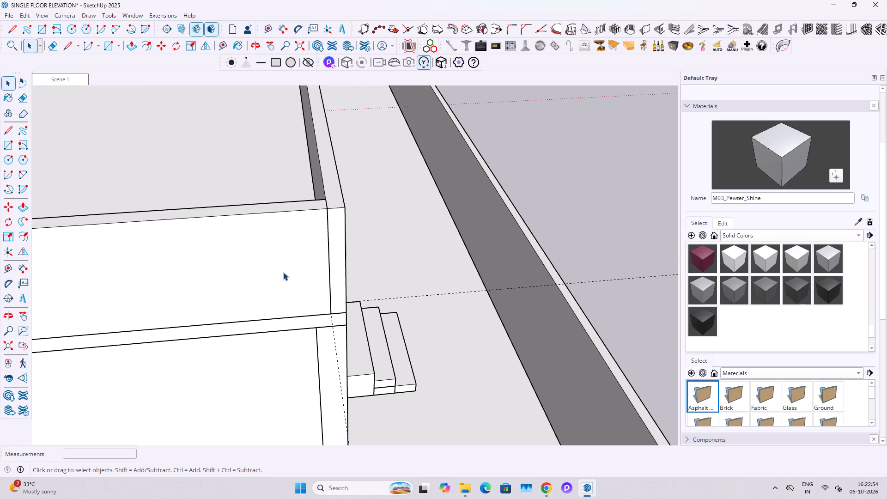
right_click(283, 272)
click(324, 360)
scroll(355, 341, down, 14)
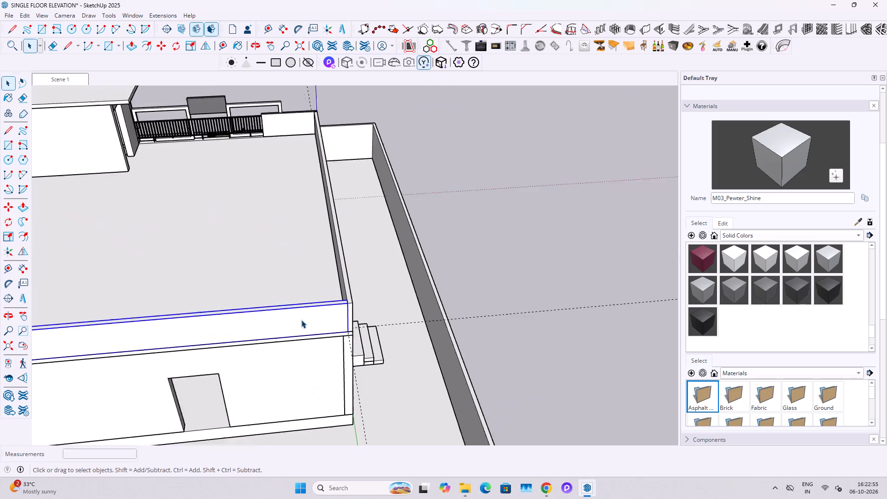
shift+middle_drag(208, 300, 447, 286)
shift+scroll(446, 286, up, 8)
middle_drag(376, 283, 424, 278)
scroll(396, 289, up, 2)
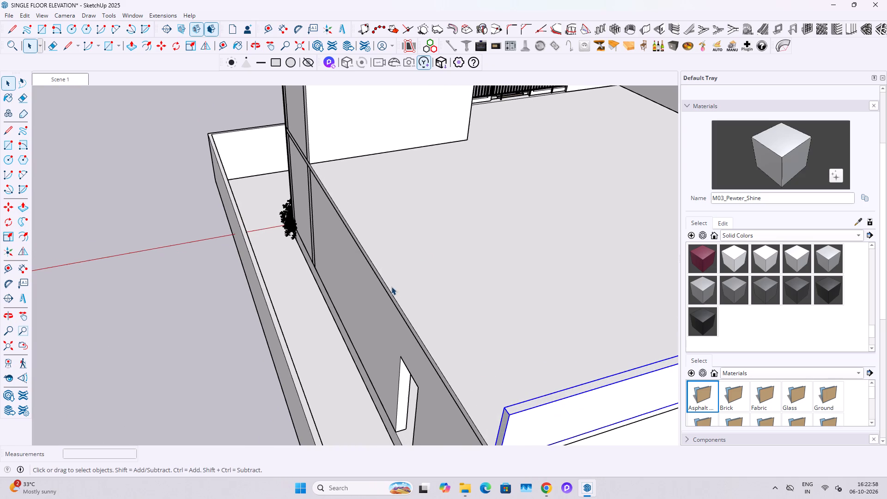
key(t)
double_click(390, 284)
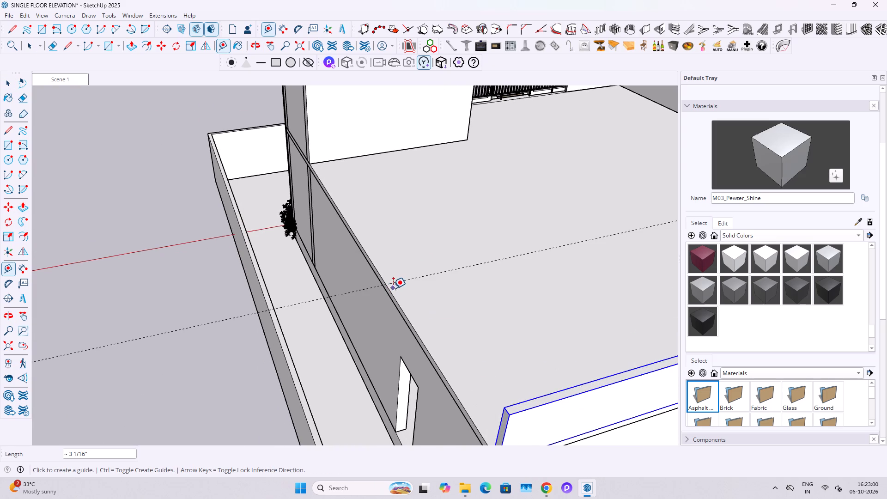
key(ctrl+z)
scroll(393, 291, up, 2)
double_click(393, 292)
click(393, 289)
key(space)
Place a guide line 4.5" inward from the roof slab's remaining open side edge.
key(t)
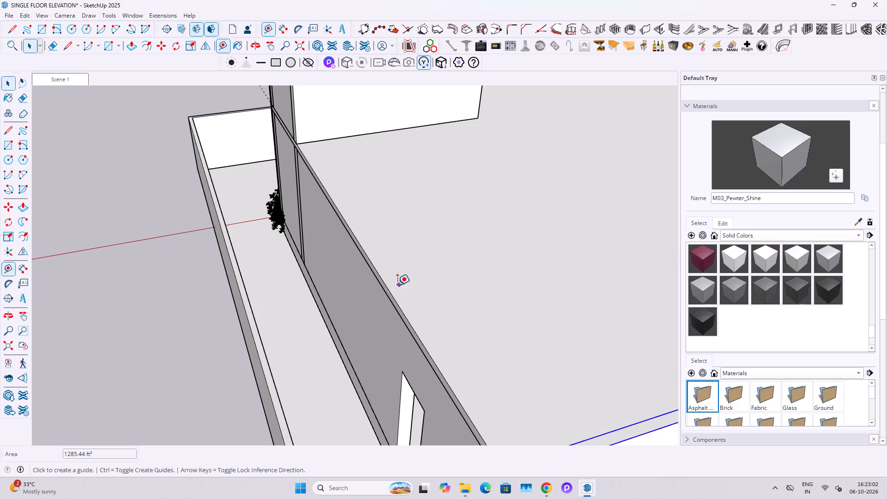
click(394, 292)
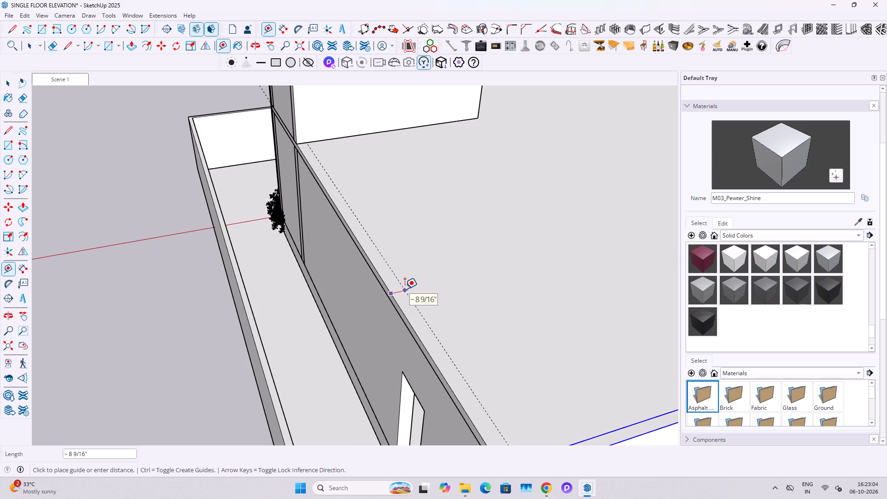
text(4.5")
key(Return)
key(space)
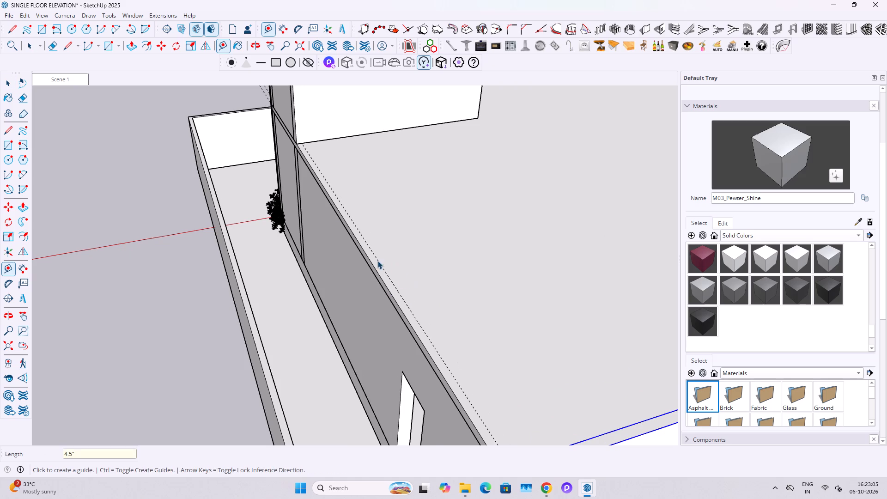
Draw a 4 1/2" by 28' 10 1/2" rectangle between the guide and the roof's side edge, reaching the rear parapet.
scroll(322, 165, up, 9)
key(r)
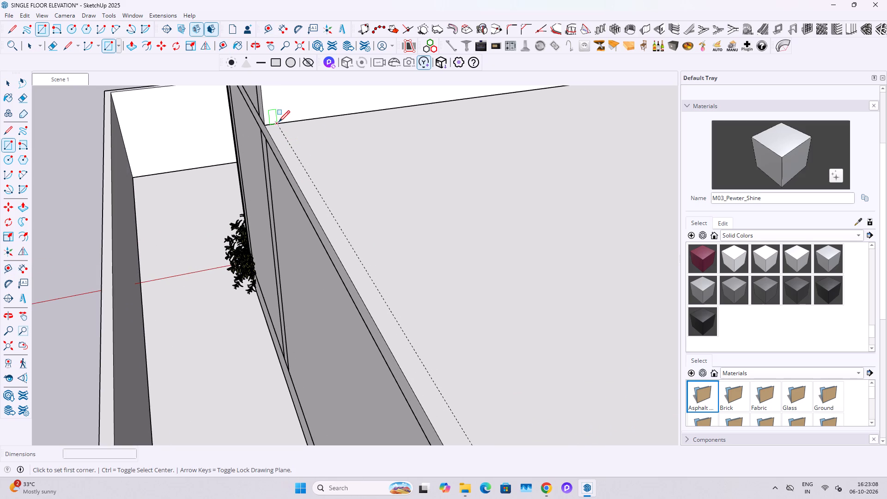
drag(279, 123, 279, 127)
scroll(311, 212, down, 9)
middle_drag(373, 286, 308, 353)
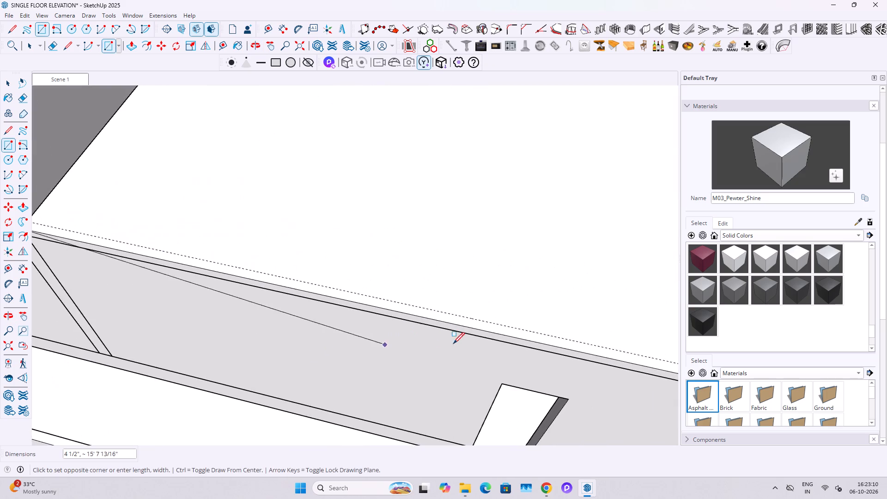
scroll(468, 348, up, 3)
shift+middle_drag(497, 341, 223, 320)
shift+middle_drag(486, 325, 295, 301)
scroll(395, 358, up, 4)
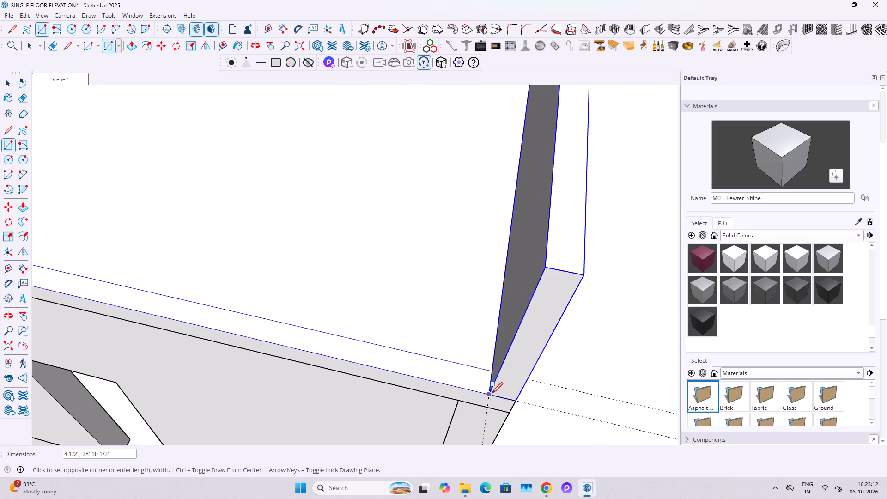
click(492, 395)
key(space)
Push/Pull the side roof strip up to the top of the rear parapet wall.
key(p)
click(492, 392)
click(490, 382)
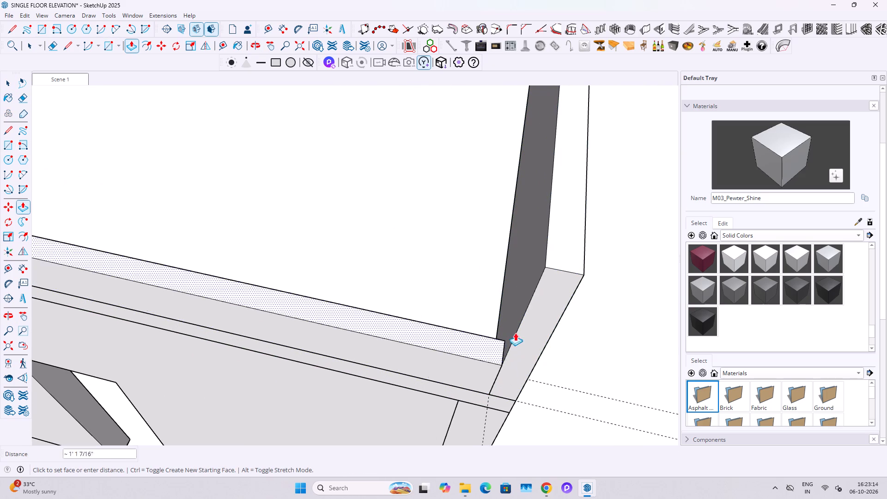
click(573, 269)
key(space)
Select the whole new side parapet wall and make it a group.
triple_click(435, 302)
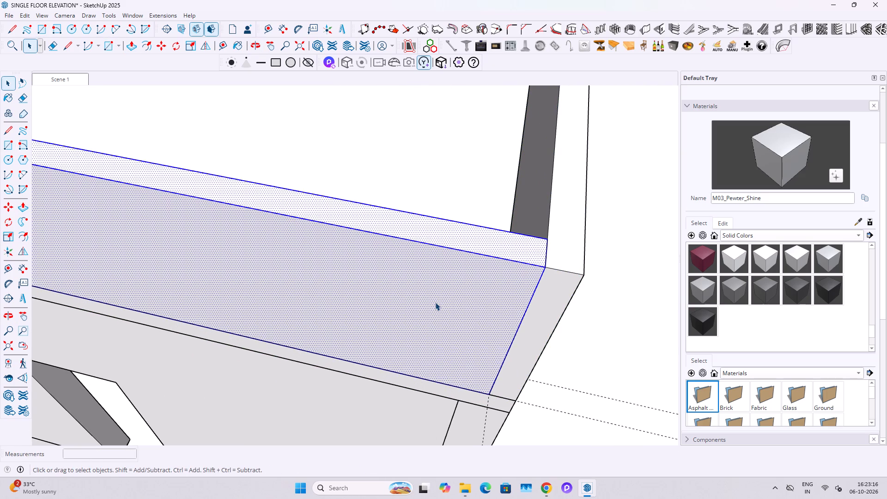
click(435, 302)
right_click(435, 302)
click(476, 392)
Examine the roof parapets and the front elevation from around the house.
scroll(375, 402, down, 12)
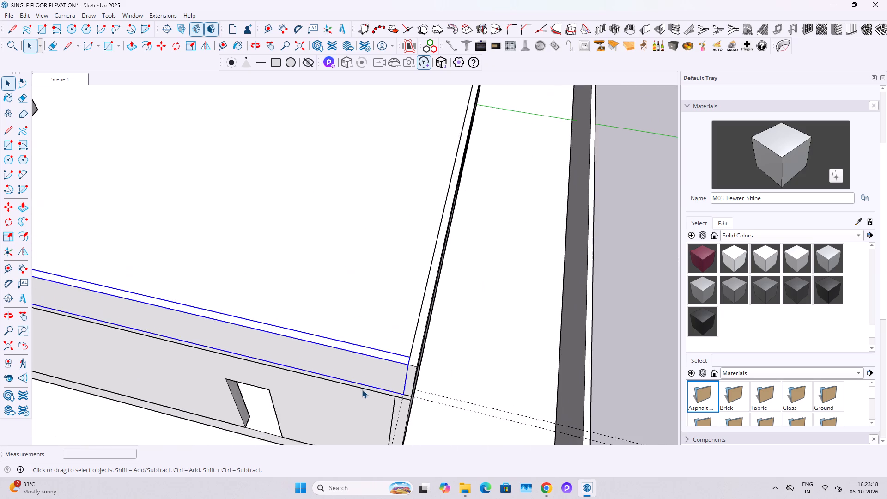
scroll(362, 389, down, 6)
middle_drag(306, 369, 166, 299)
scroll(437, 335, down, 2)
click(517, 396)
middle_drag(371, 273, 116, 267)
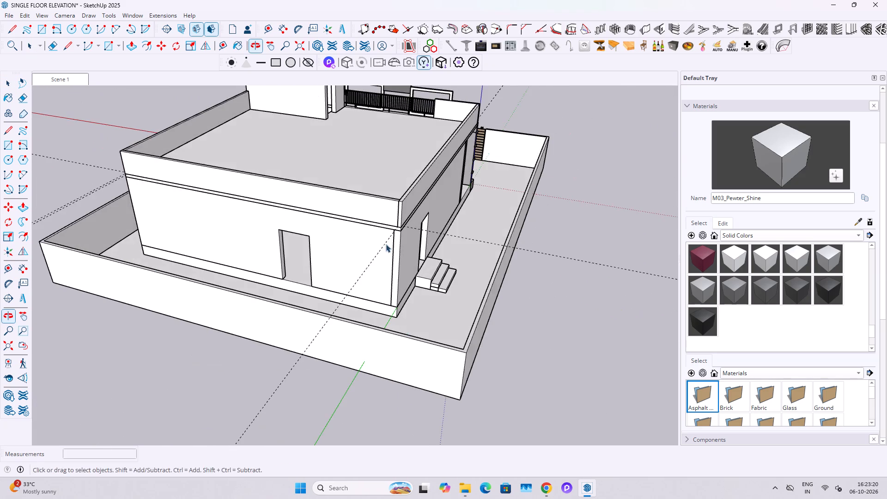
middle_drag(391, 243, 253, 223)
middle_drag(375, 227, 100, 231)
middle_drag(130, 225, 0, 213)
middle_drag(315, 214, 160, 191)
shift+middle_drag(532, 229, 395, 253)
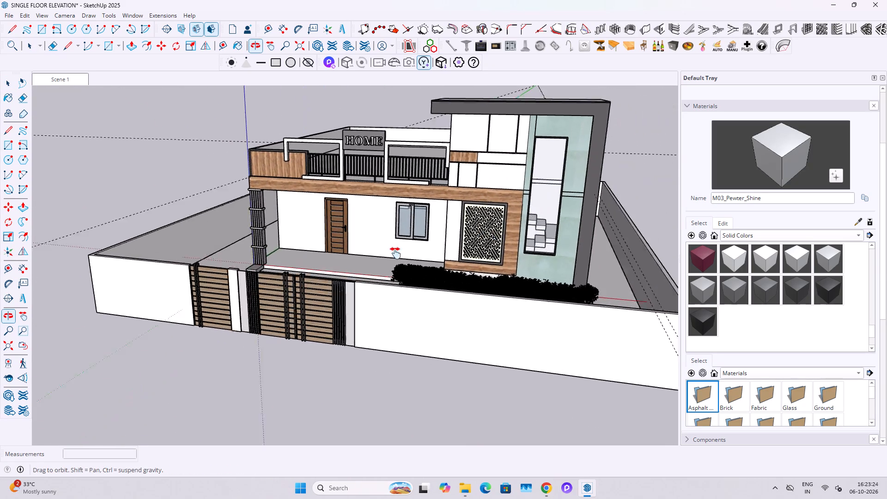
shift+middle_drag(395, 253, 419, 212)
scroll(351, 227, up, 2)
middle_drag(352, 227, 429, 237)
scroll(429, 237, up, 1)
scroll(423, 237, down, 2)
shift+middle_drag(418, 237, 402, 287)
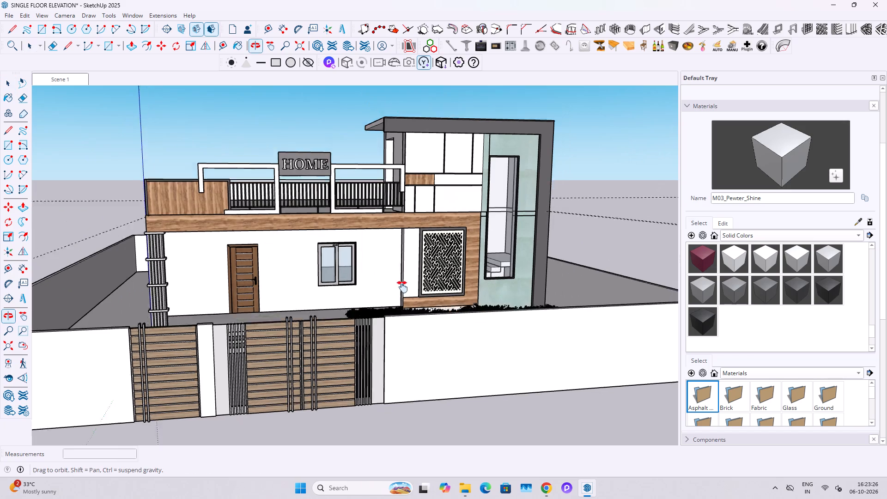
shift+middle_drag(402, 287, 360, 288)
scroll(365, 283, down, 1)
middle_drag(350, 291, 347, 280)
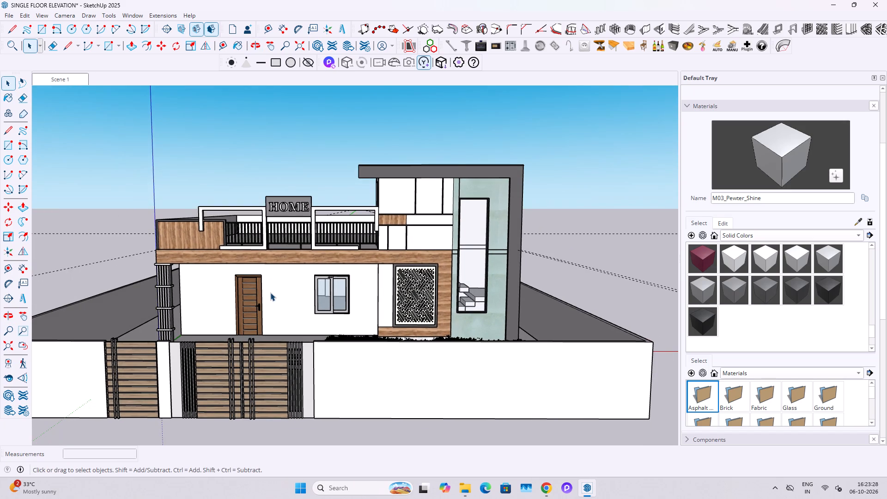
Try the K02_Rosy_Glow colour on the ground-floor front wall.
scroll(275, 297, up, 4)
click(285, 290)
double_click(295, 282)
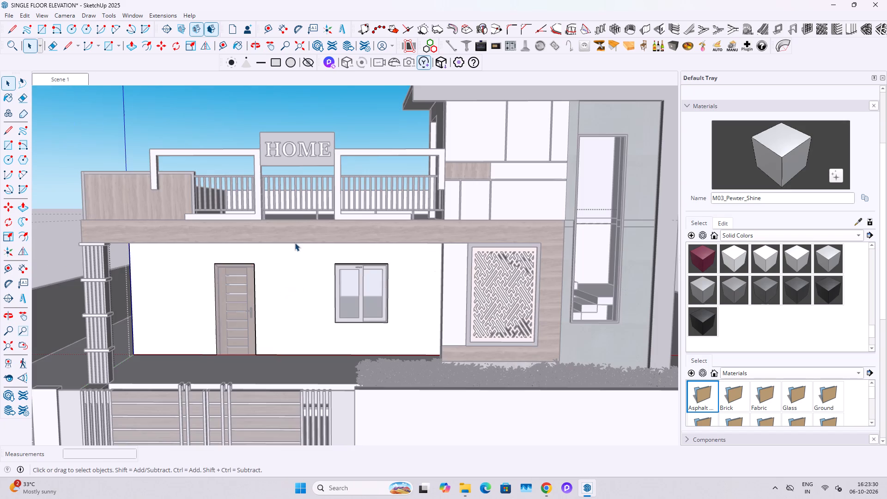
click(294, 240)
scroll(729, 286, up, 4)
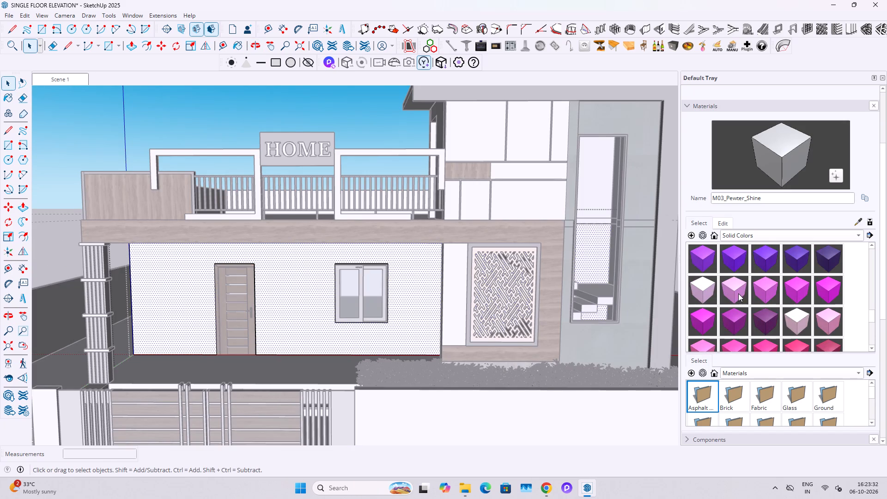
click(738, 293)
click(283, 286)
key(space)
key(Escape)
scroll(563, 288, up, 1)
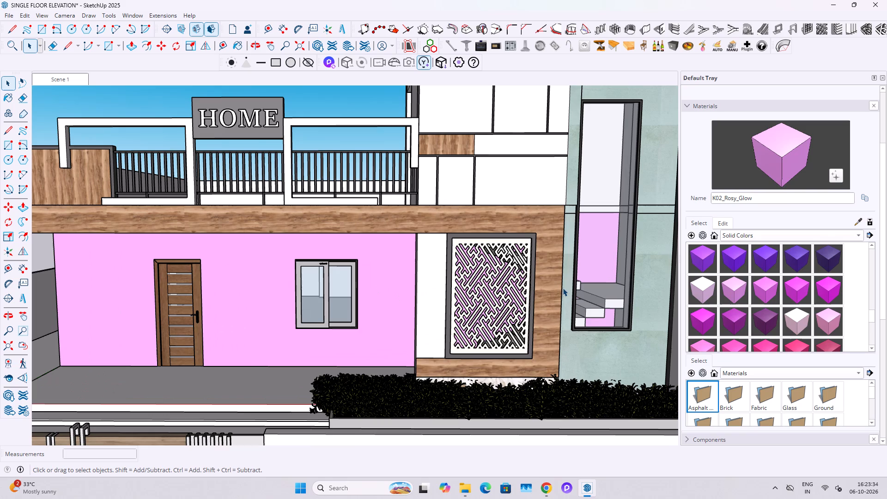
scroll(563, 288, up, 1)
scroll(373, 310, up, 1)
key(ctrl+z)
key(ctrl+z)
Split the ground-floor front wall with vertical lines from the window's corners nearest the lattice panel, down to the floor and 3' up to the ceiling.
double_click(375, 307)
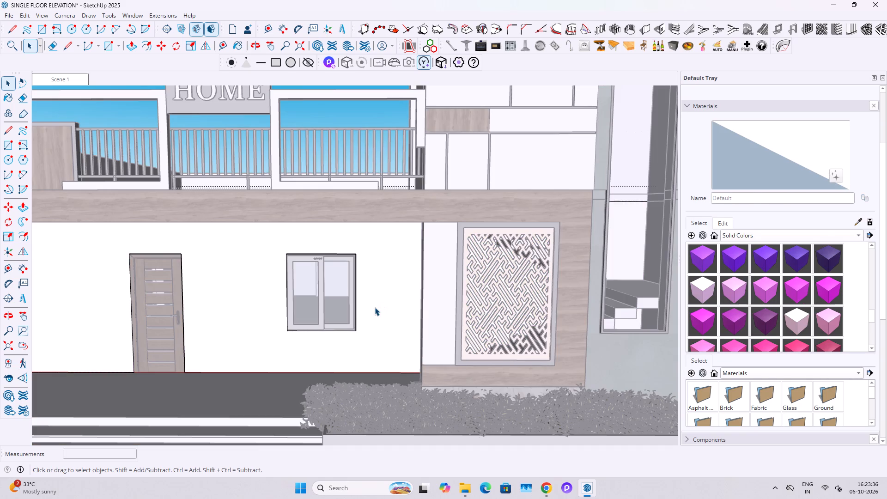
scroll(364, 330, up, 2)
key(l)
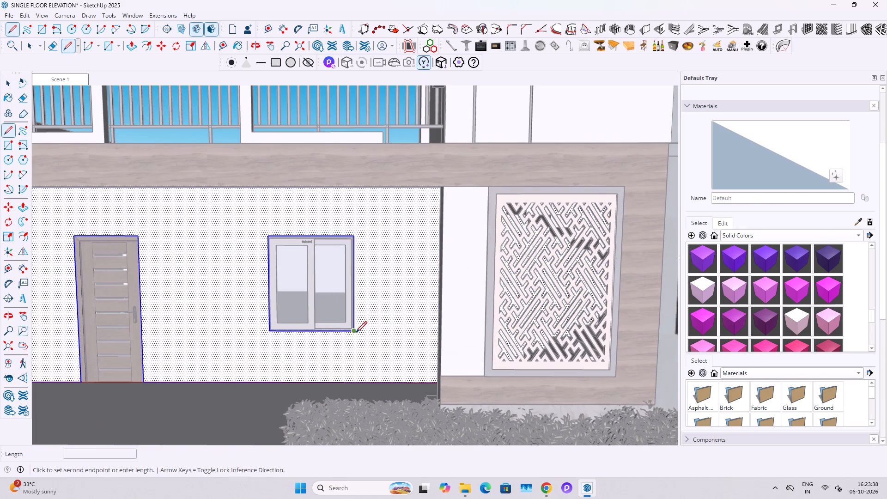
click(356, 334)
click(357, 383)
click(354, 237)
middle_drag(354, 218, 354, 213)
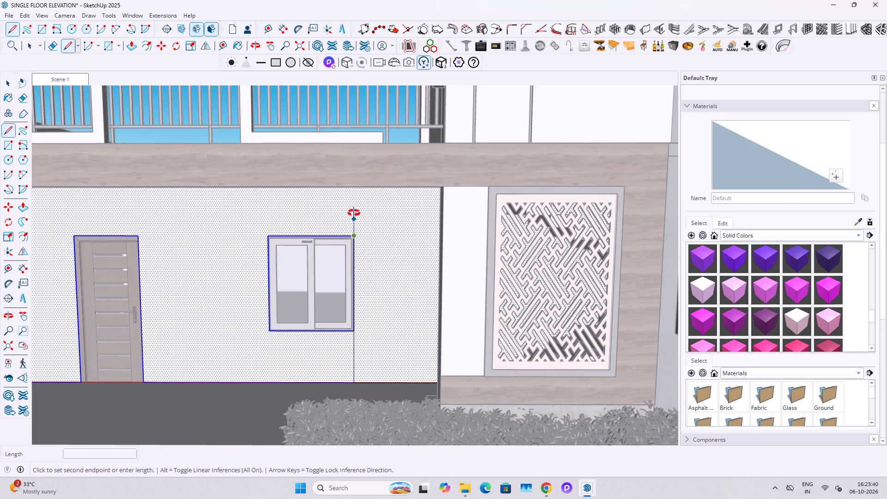
middle_drag(354, 213, 358, 158)
middle_drag(356, 167, 361, 381)
shift+middle_drag(358, 198, 358, 386)
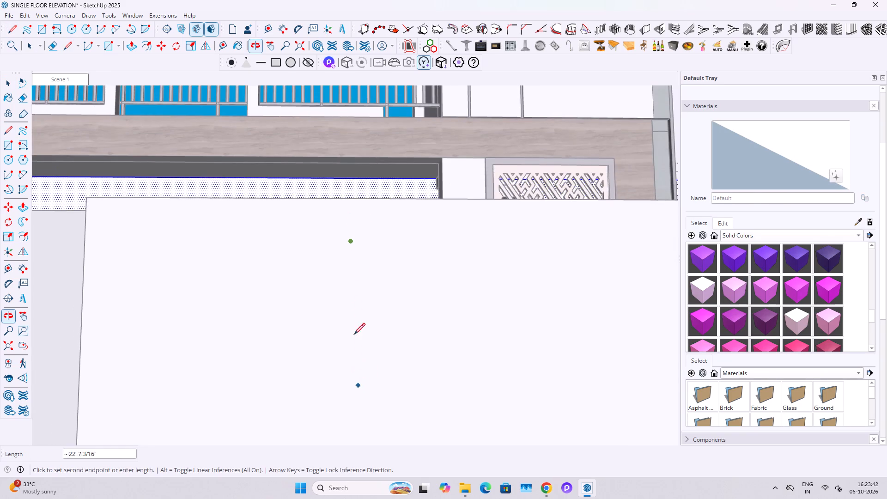
shift+scroll(354, 254, up, 4)
middle_drag(350, 204, 350, 317)
scroll(353, 204, up, 3)
click(352, 180)
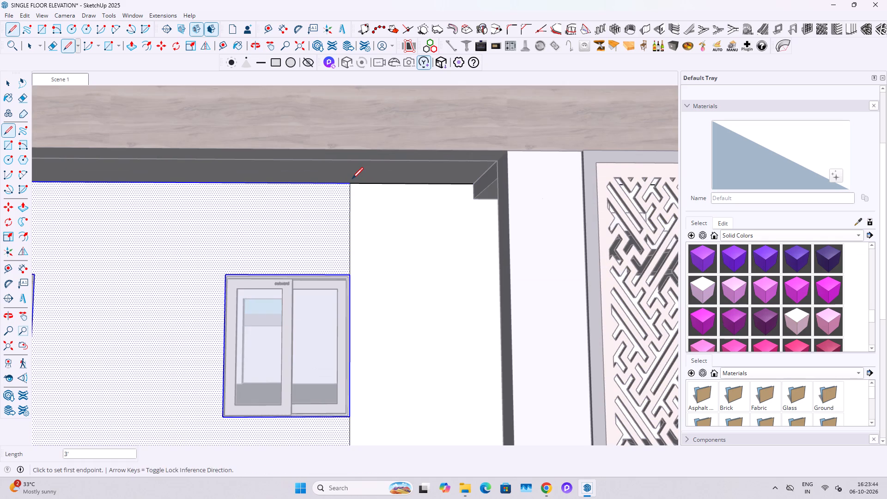
key(space)
Paint the door-and-window part of the front wall with K06_Magenta_Charm.
click(323, 222)
scroll(334, 237, down, 4)
middle_drag(341, 260, 334, 326)
scroll(334, 328, down, 3)
shift+middle_drag(334, 351, 350, 333)
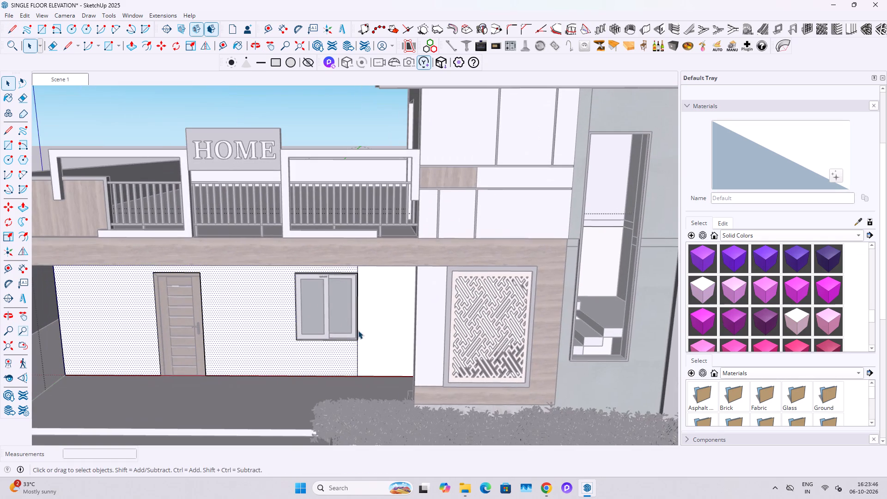
click(717, 324)
click(305, 356)
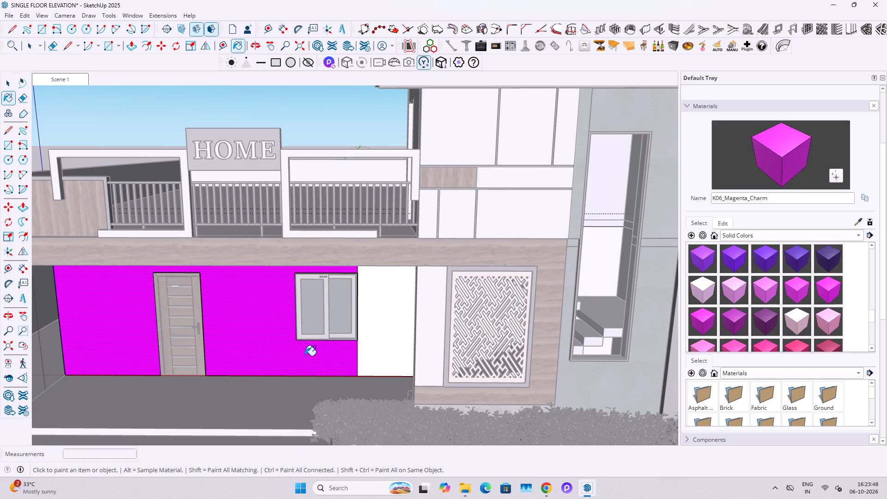
key(space)
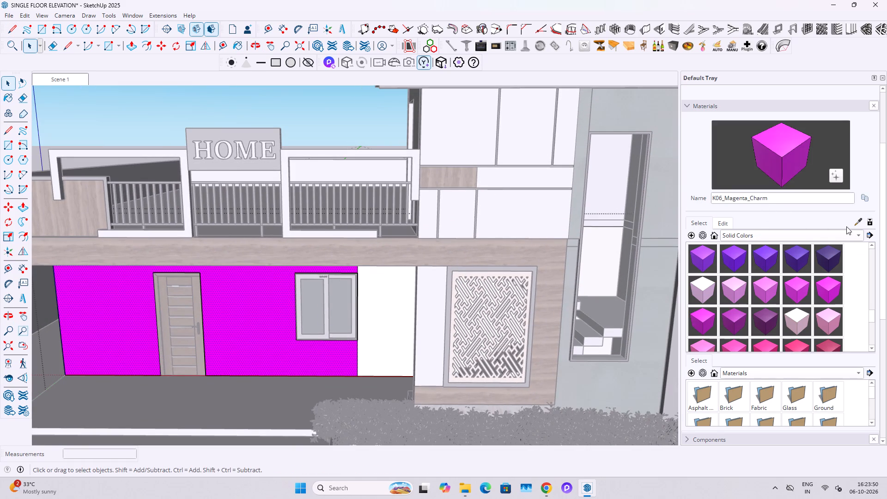
Duplicate the magenta material and give the copy the texture image ffb1d50b5dac1e6fc9f7ef2c3e753e8b from Downloads.
click(860, 222)
click(859, 220)
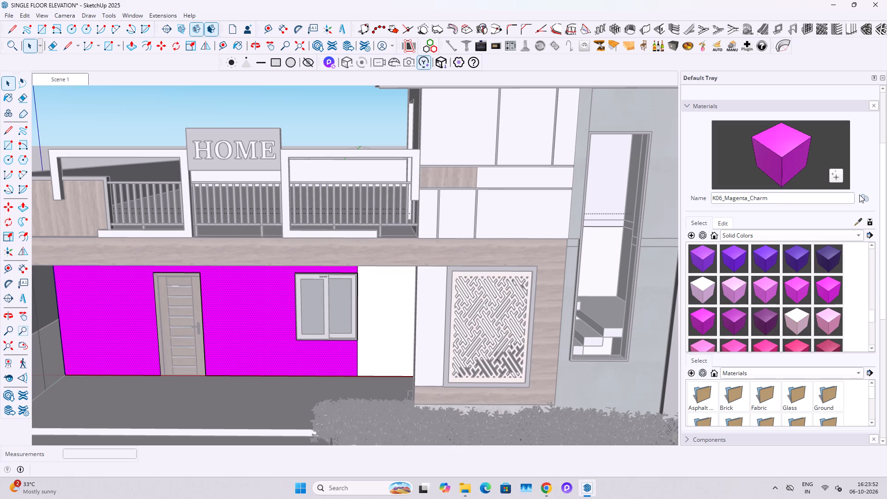
click(866, 197)
click(456, 293)
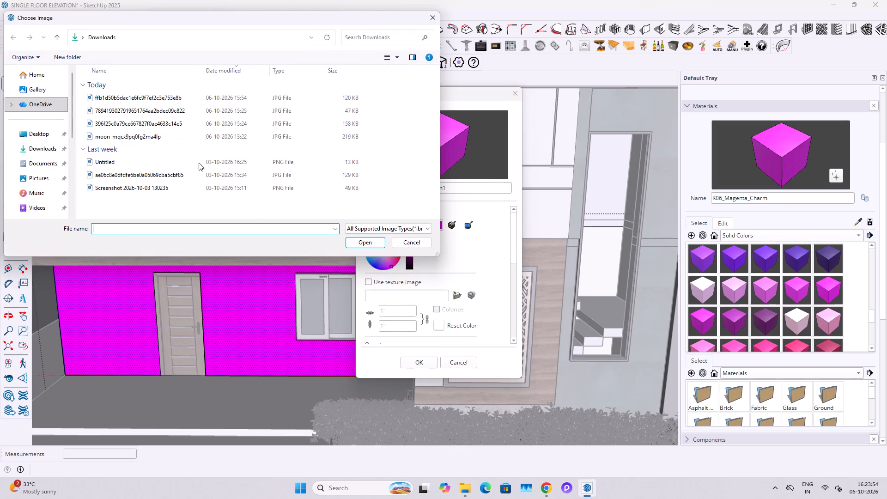
click(108, 98)
click(372, 245)
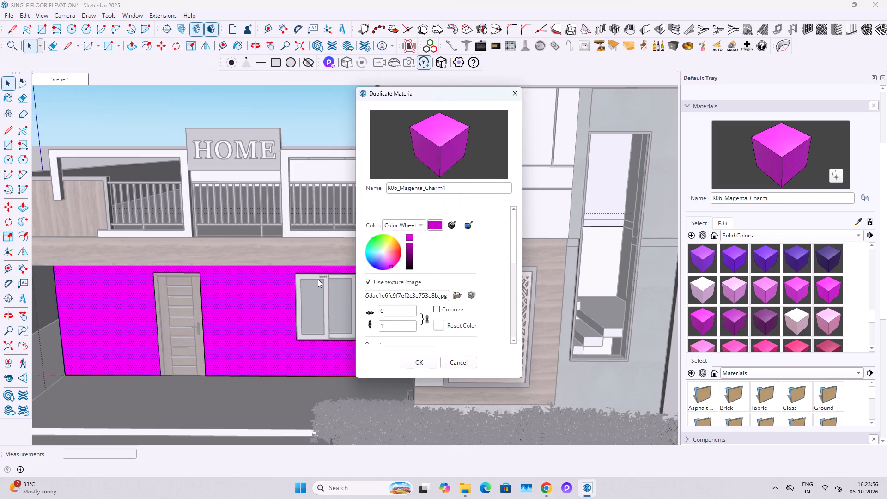
click(421, 364)
Paint the door-and-window part of the front wall with the new marble-textured material.
scroll(280, 327, up, 3)
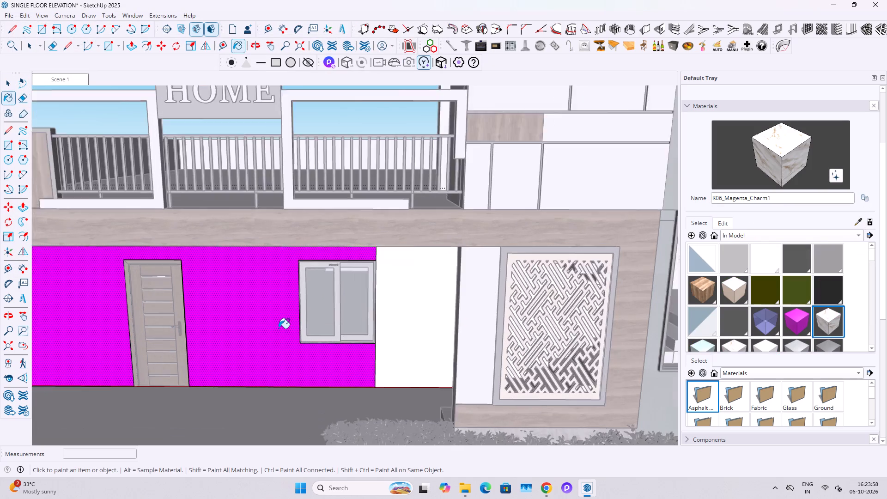
click(263, 333)
scroll(259, 335, up, 4)
key(space)
Set the marble texture's width to 3' with its proportions locked.
click(726, 221)
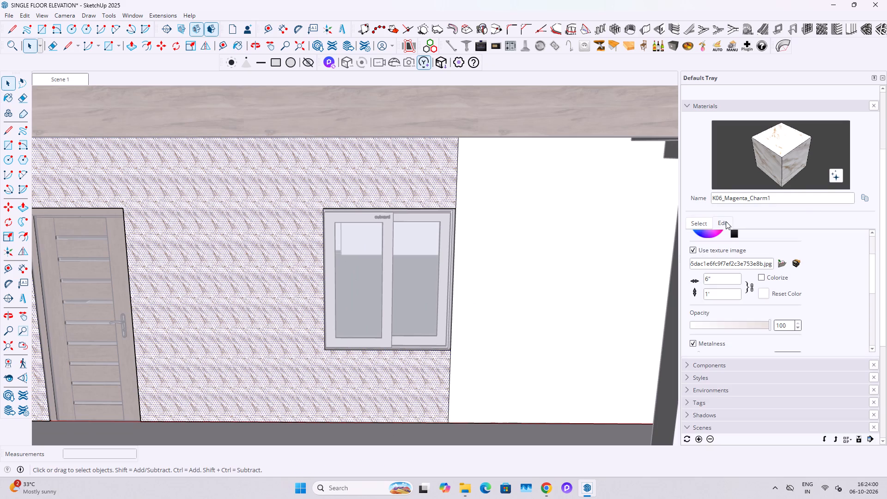
drag(715, 280, 682, 288)
text(4')
scroll(516, 285, down, 5)
middle_drag(510, 298, 503, 265)
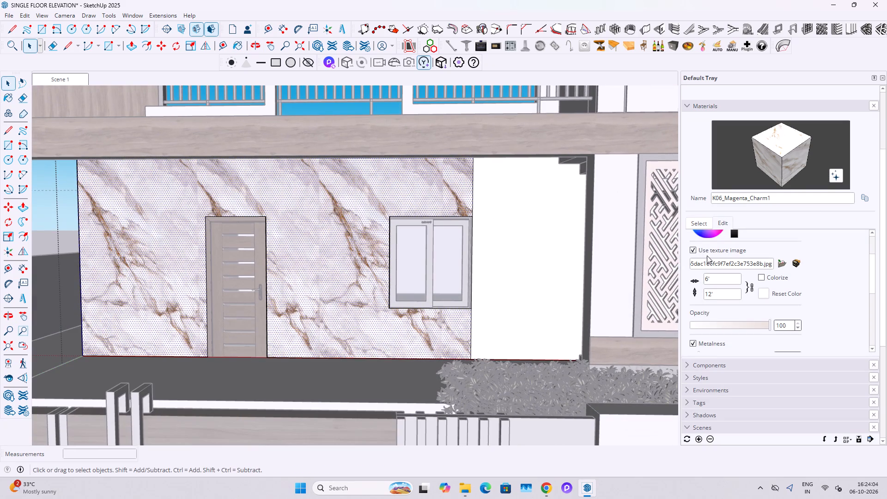
drag(715, 280, 685, 282)
key(3)
key(apostrophe)
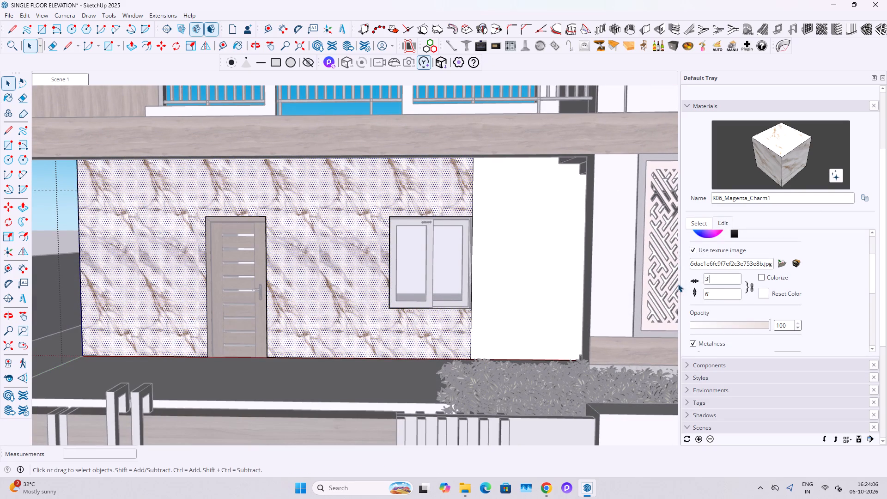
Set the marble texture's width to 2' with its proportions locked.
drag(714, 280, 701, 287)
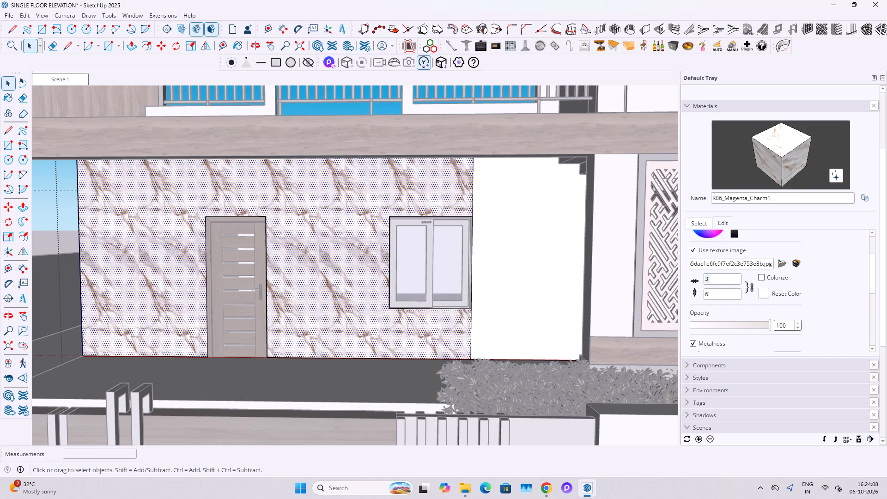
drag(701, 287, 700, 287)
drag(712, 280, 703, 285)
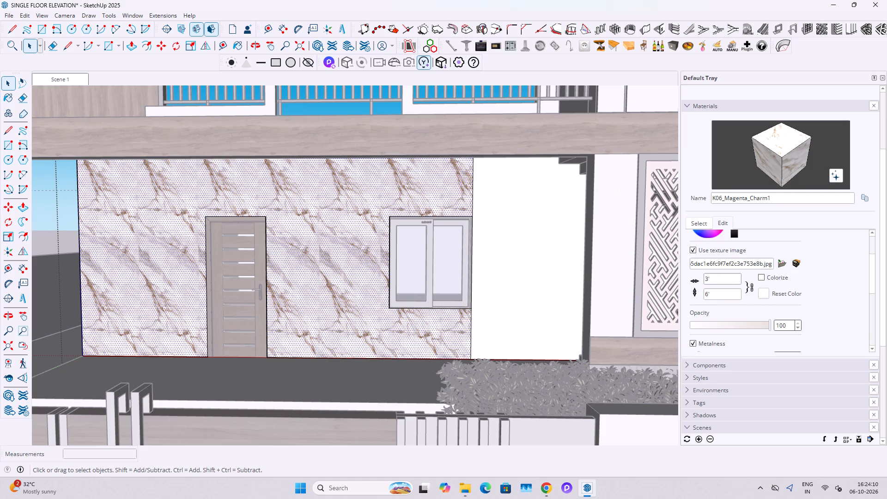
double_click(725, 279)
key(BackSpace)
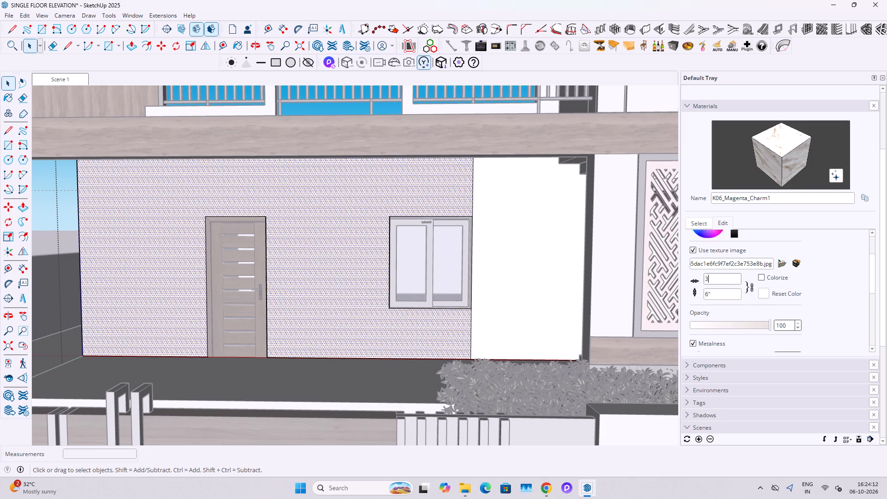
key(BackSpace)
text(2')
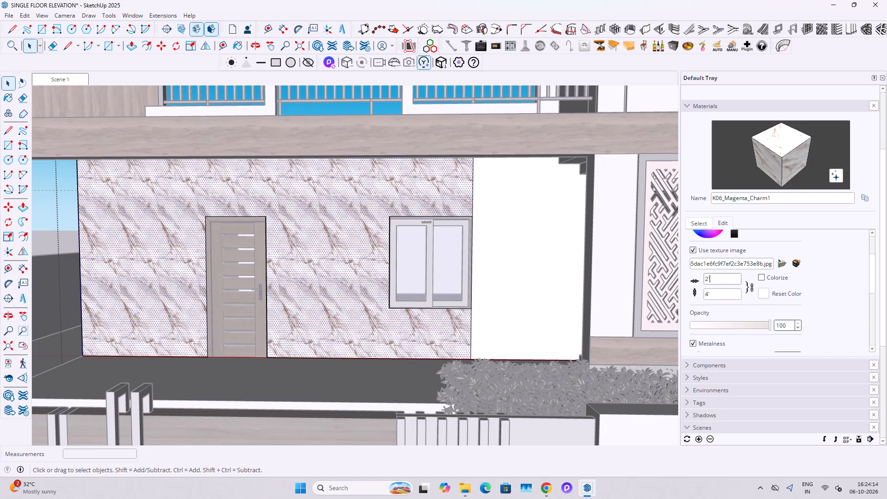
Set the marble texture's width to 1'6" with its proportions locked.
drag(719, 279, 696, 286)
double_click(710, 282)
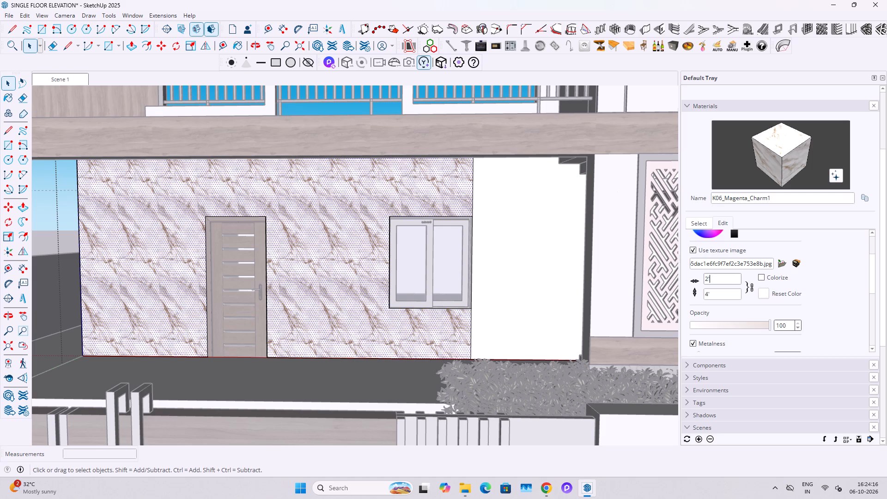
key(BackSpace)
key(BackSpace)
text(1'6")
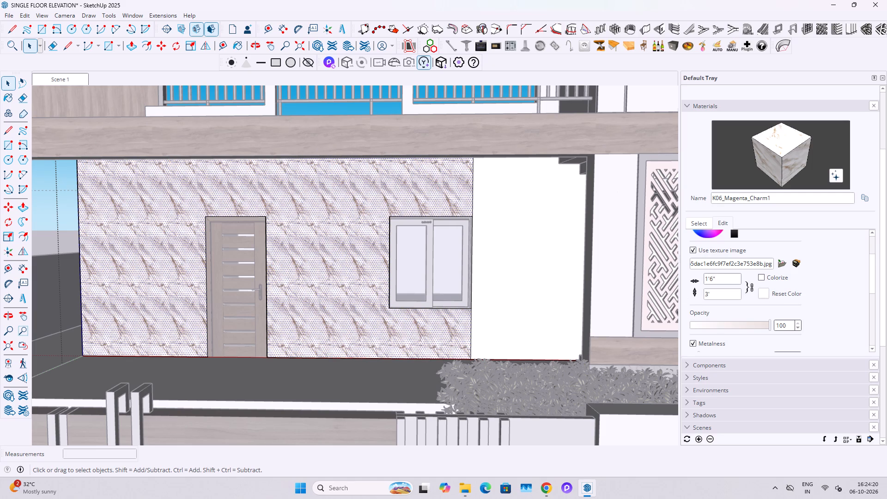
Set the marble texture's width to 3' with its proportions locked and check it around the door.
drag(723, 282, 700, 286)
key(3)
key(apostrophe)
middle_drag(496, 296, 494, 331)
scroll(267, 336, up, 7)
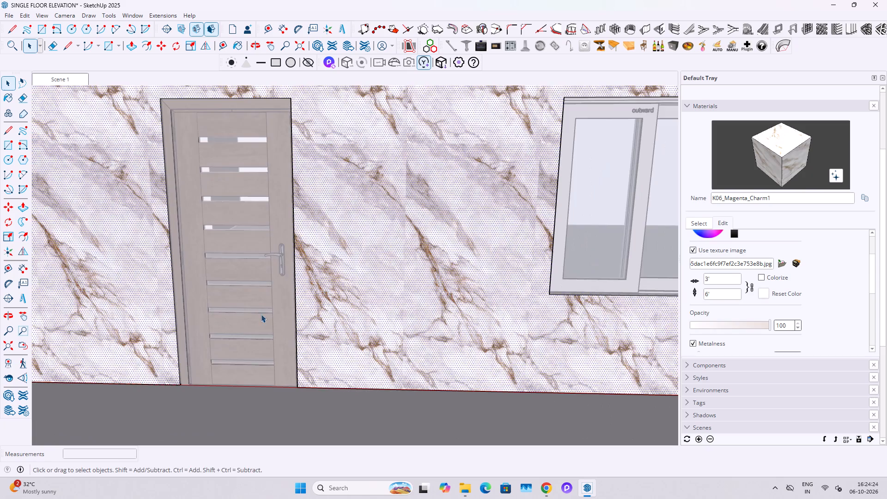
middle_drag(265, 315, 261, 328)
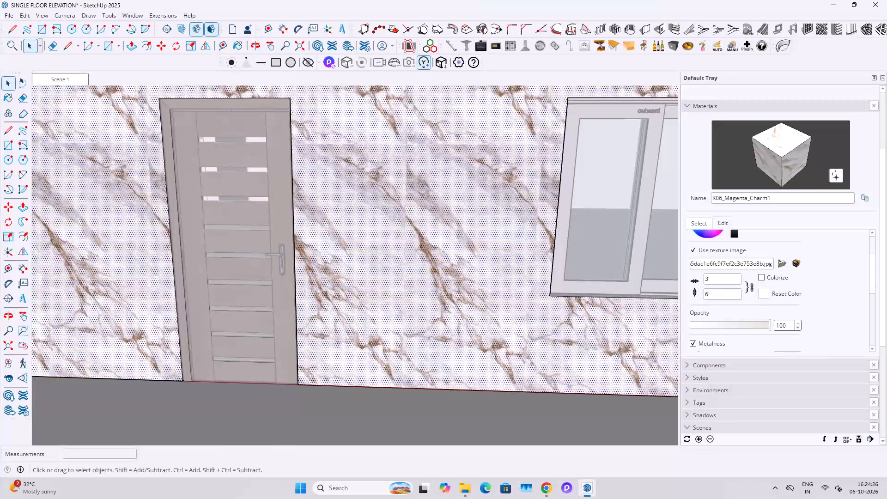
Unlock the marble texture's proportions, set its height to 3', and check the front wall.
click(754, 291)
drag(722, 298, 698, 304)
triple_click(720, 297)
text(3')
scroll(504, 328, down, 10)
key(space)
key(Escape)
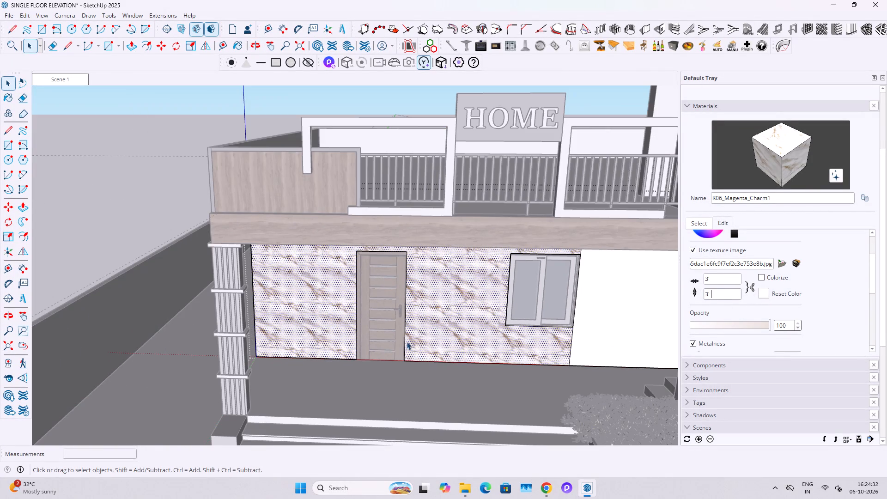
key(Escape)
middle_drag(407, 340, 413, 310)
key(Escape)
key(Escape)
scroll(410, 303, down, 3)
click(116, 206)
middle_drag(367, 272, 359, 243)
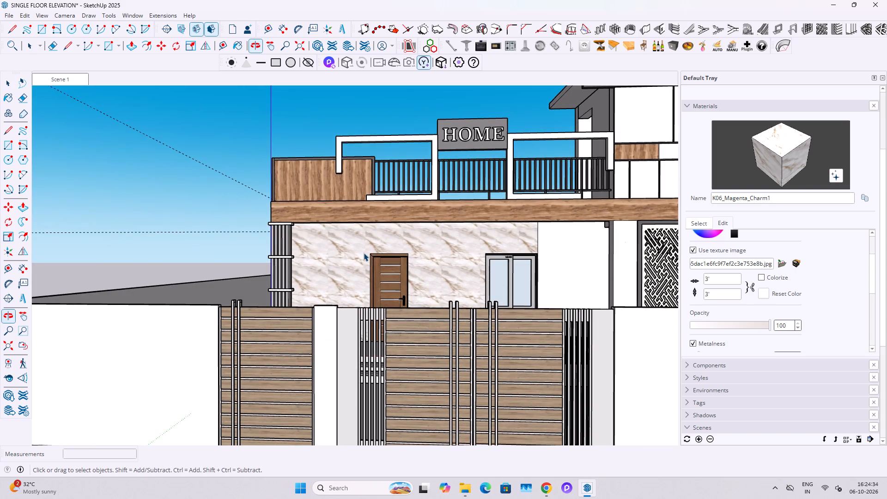
Undo the marble texturing and painting of the front wall, including the dividing line beside the window.
key(ctrl+z)
key(ctrl+z)
key(ctrl+z)
key(ctrl+z)
key(ctrl+z)
key(ctrl+z)
key(Escape)
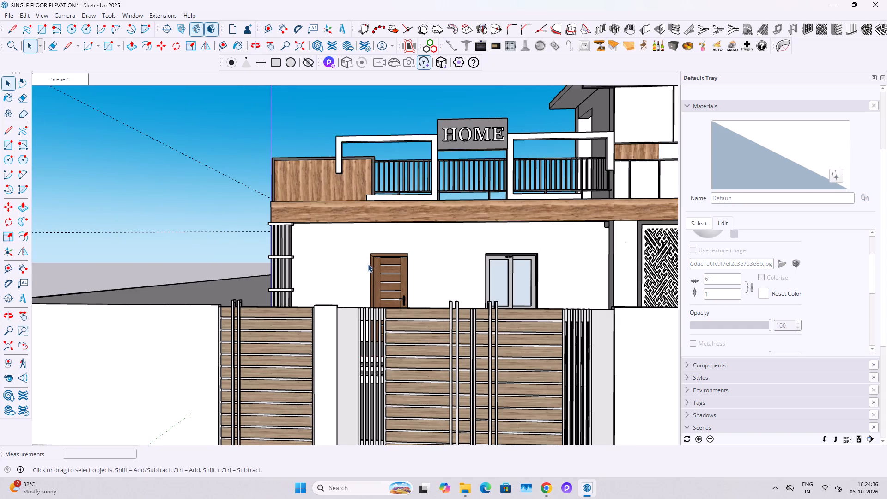
key(Escape)
middle_drag(445, 288, 461, 327)
scroll(471, 316, up, 1)
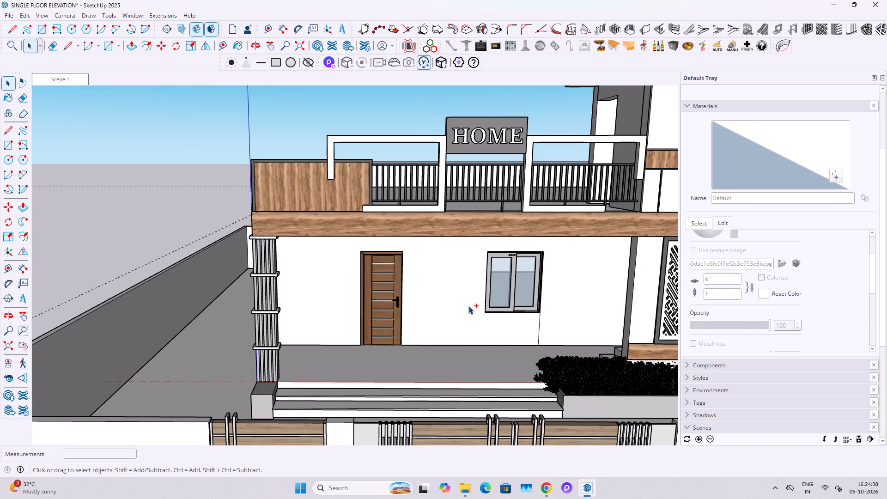
key(ctrl+z)
key(ctrl+z)
key(Escape)
scroll(423, 310, down, 4)
key(Escape)
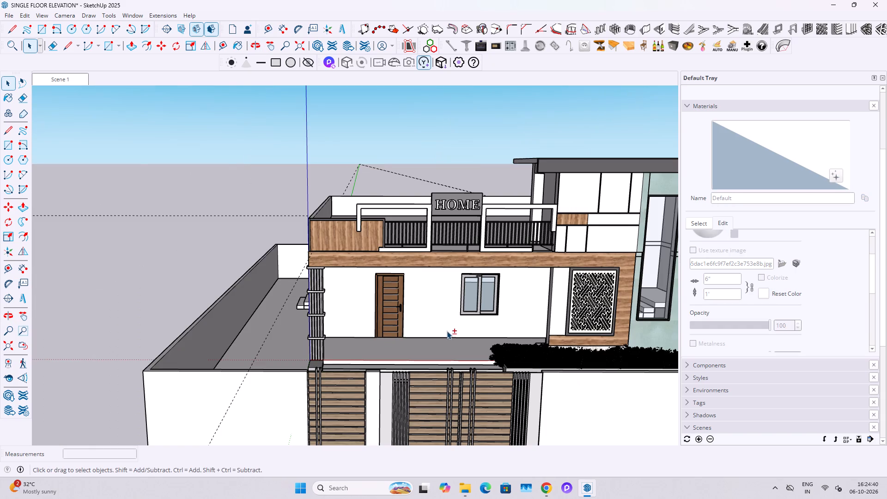
Delete all construction guides from the model.
shift+middle_drag(446, 331, 341, 329)
click(20, 15)
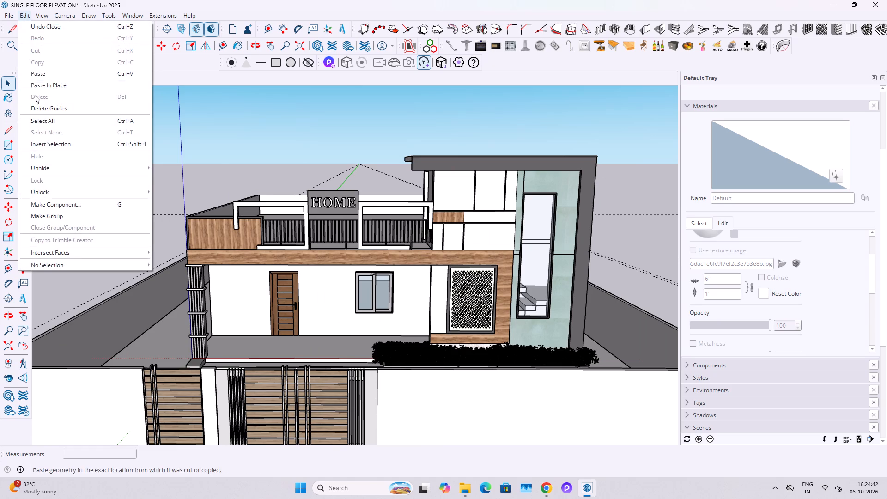
click(35, 106)
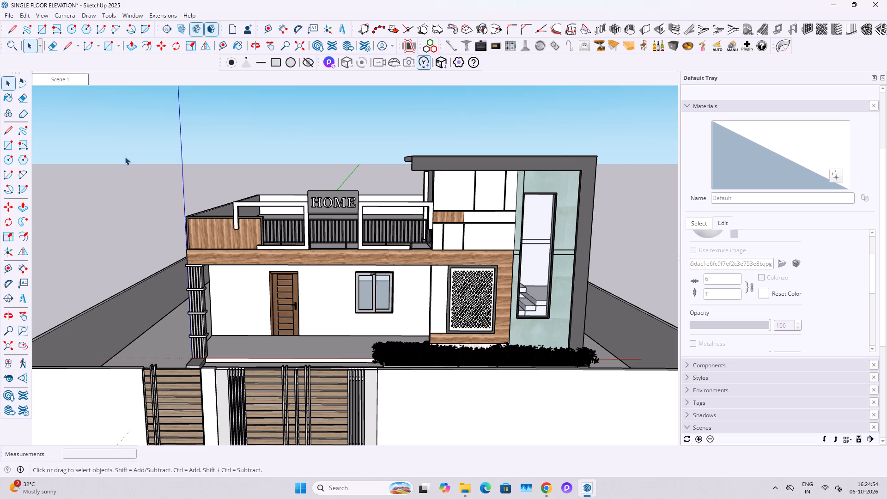
Save the SINGLE FLOOR ELEVATION model.
scroll(284, 261, up, 3)
middle_click(253, 271)
key(ctrl+s)
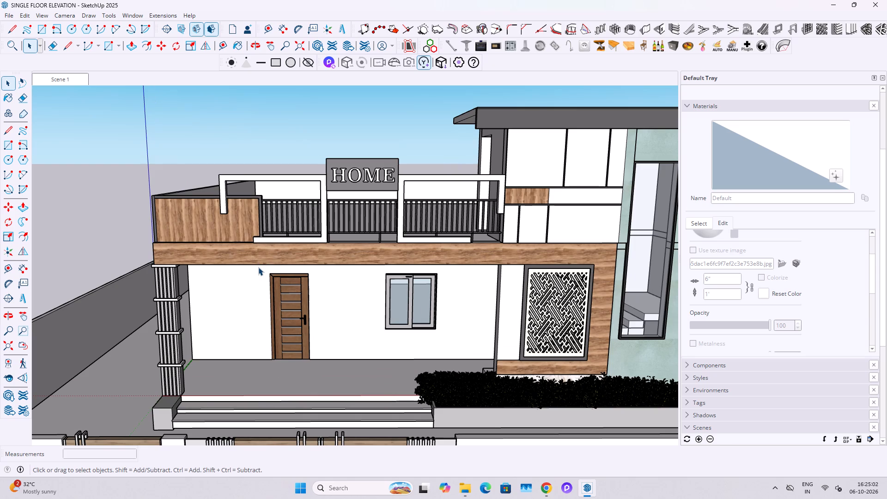
Starting from Scene 1, frame the whole front elevation with its gates and compound wall, and add it as a new scene.
scroll(258, 267, down, 3)
middle_drag(255, 267, 276, 261)
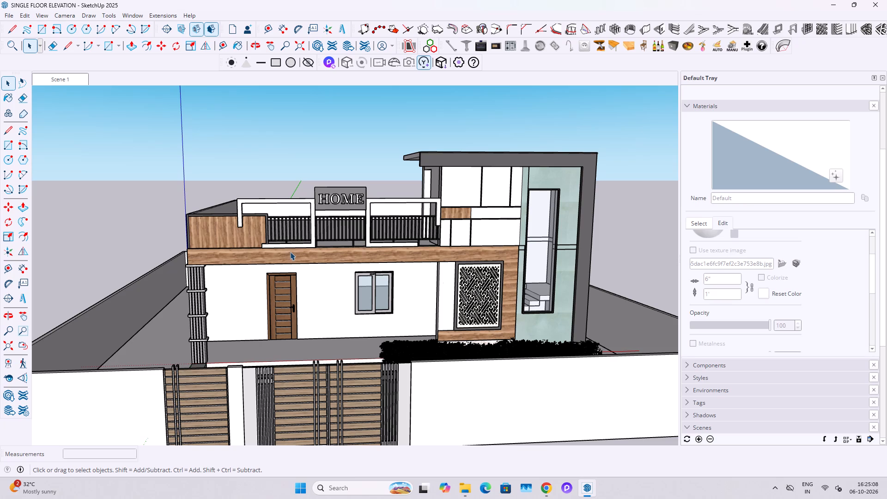
click(54, 76)
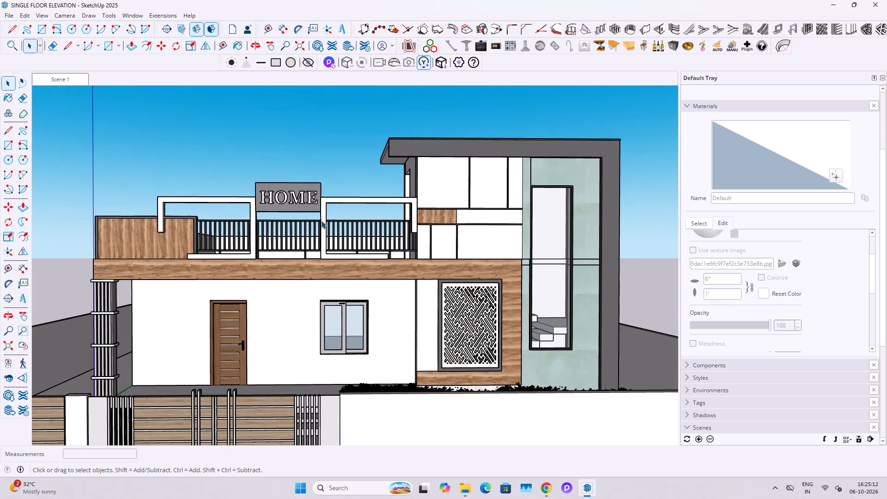
scroll(404, 274, down, 5)
shift+middle_drag(396, 294, 404, 317)
scroll(402, 322, up, 1)
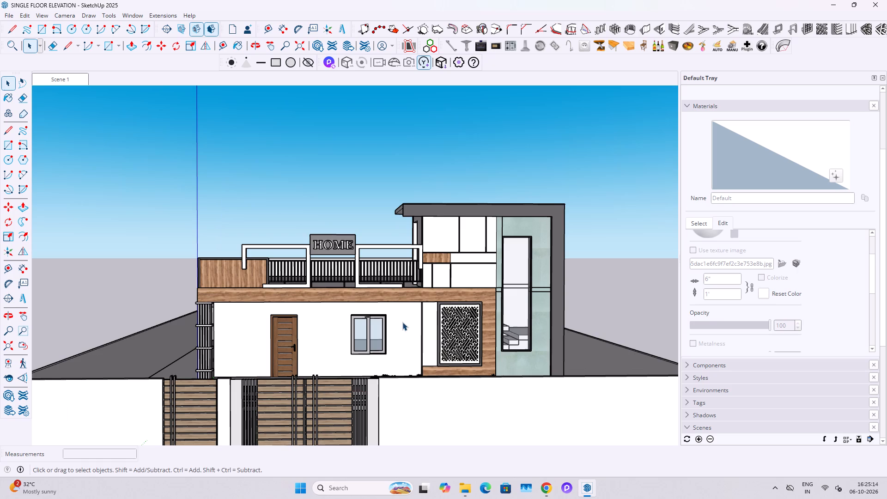
shift+middle_drag(402, 324, 411, 315)
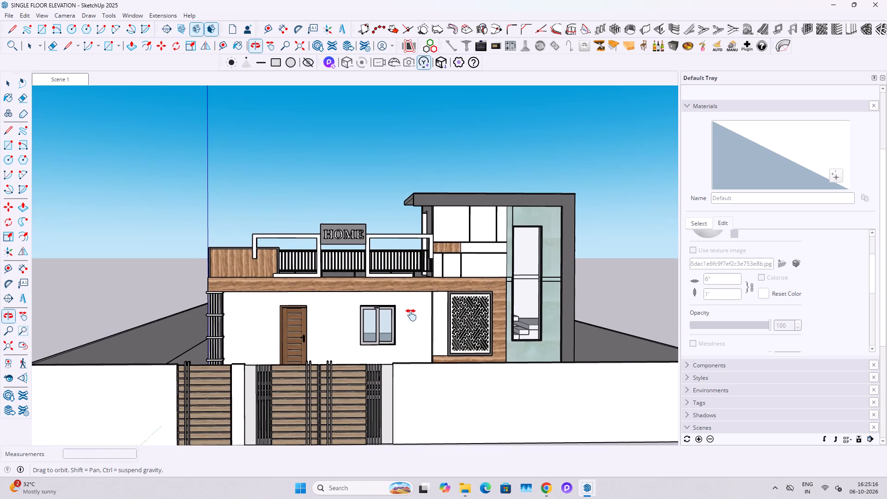
shift+middle_drag(411, 315, 407, 315)
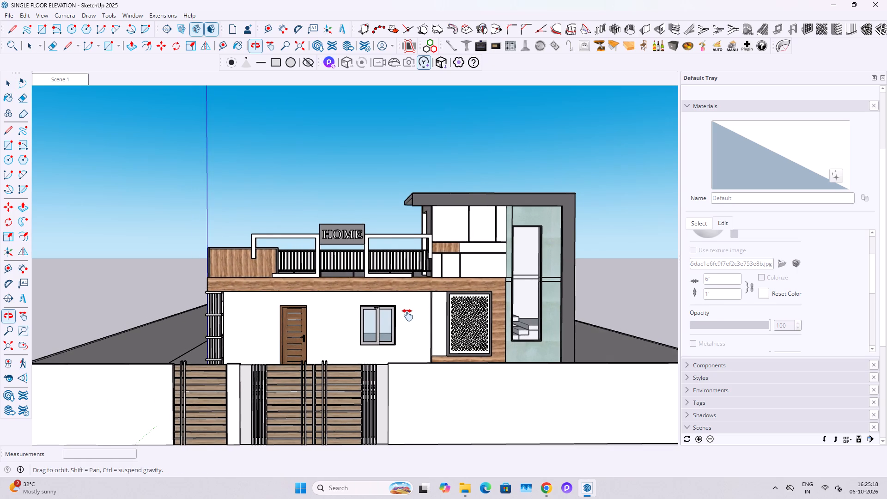
shift+middle_drag(407, 315, 407, 314)
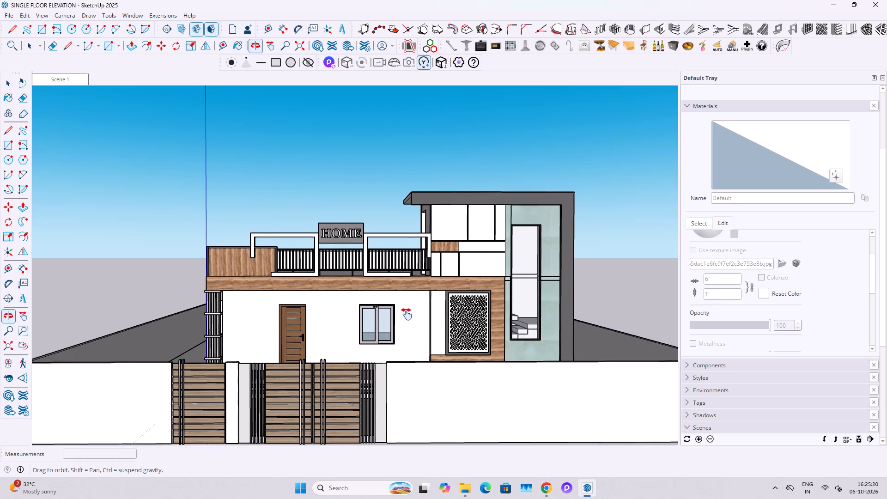
shift+middle_drag(407, 314, 407, 316)
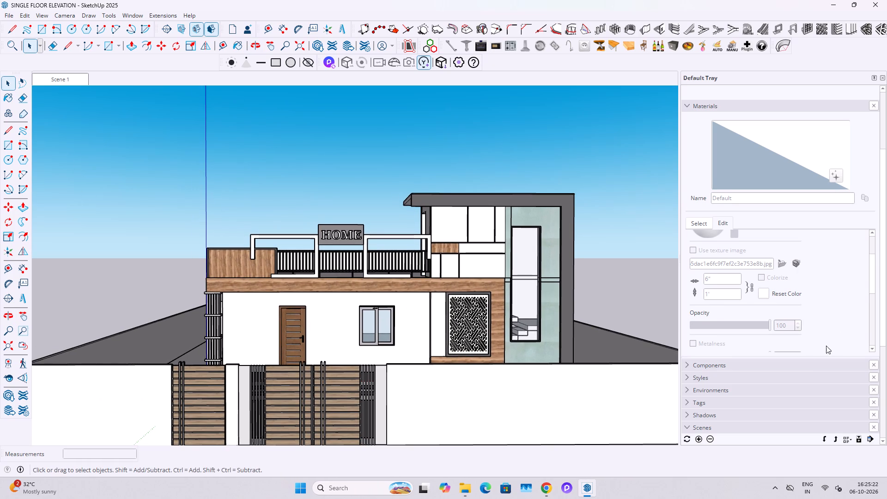
scroll(785, 372, down, 3)
click(699, 353)
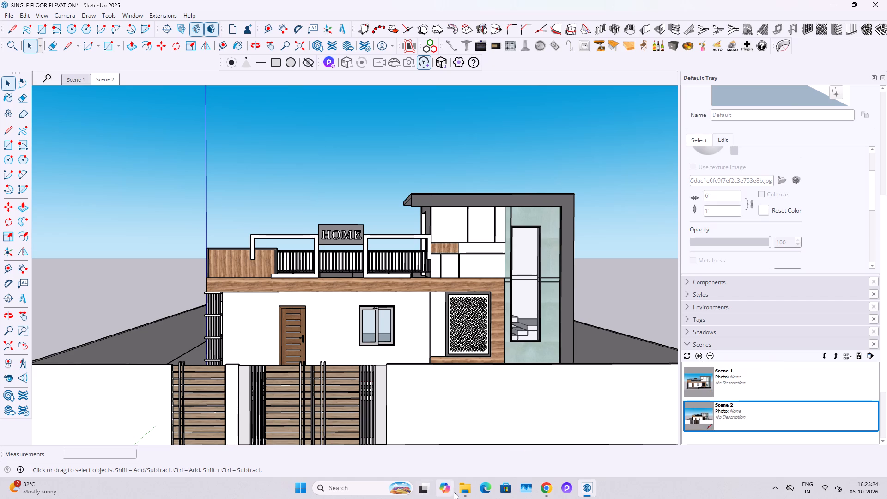
Switch to File Explorer and look through the Sony_16GR (E:) drive, including its WORKS and INDUSTRIAL SHED folders.
click(459, 491)
click(57, 322)
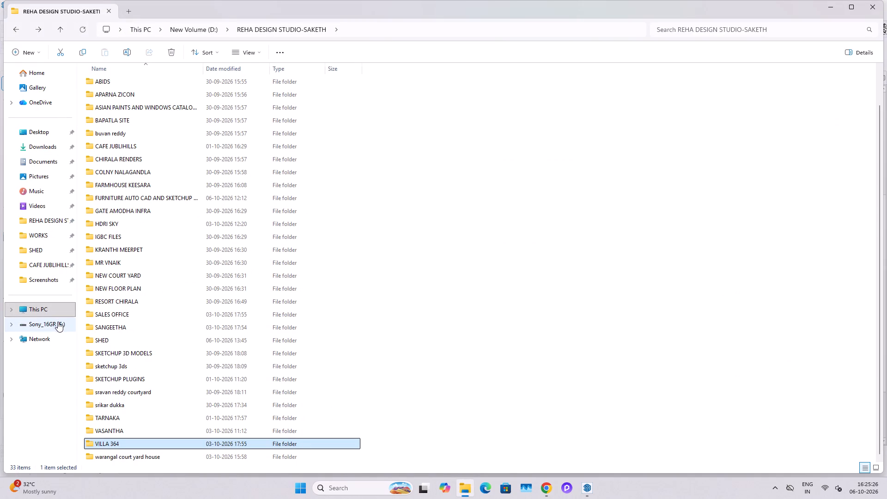
double_click(118, 83)
scroll(209, 338, down, 3)
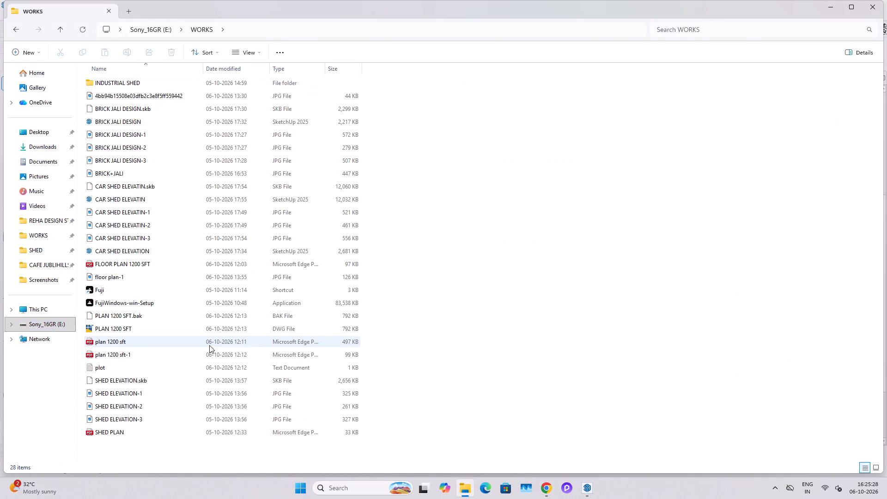
scroll(209, 345, down, 5)
scroll(145, 244, up, 5)
double_click(120, 77)
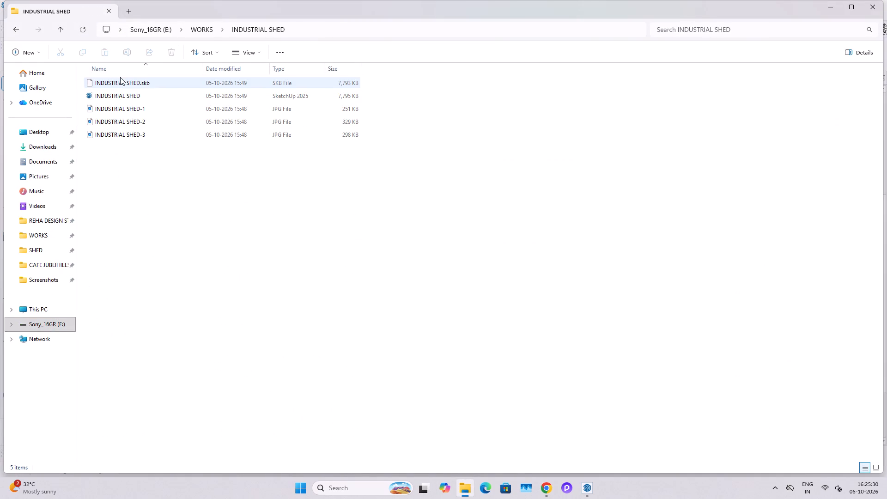
double_click(19, 30)
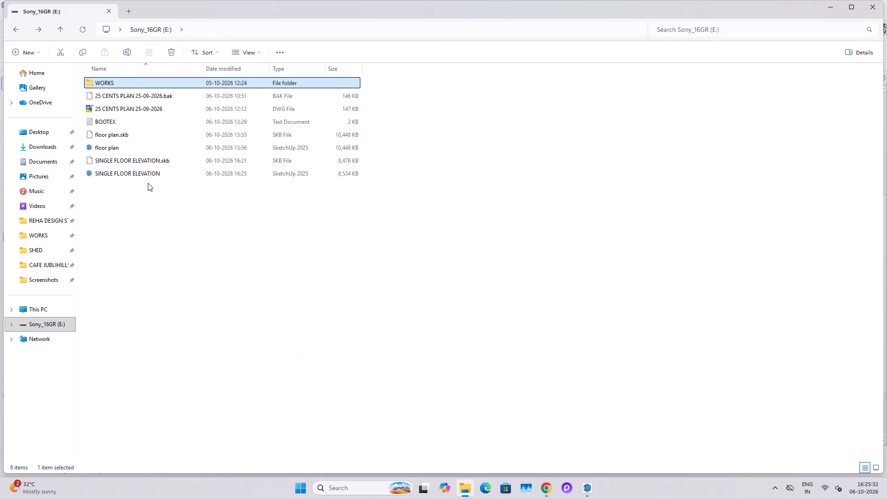
click(831, 8)
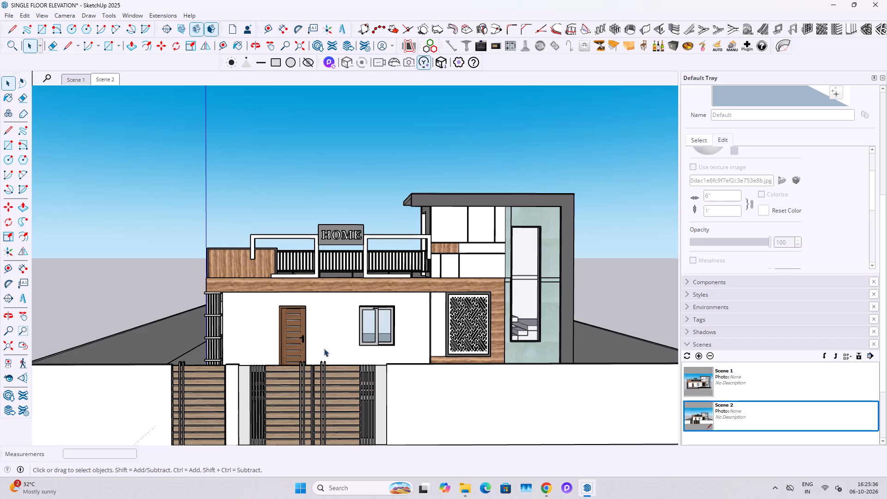
Starting from the standard Iso view, frame the house obliquely from the stair-tower corner and add it as a new scene.
scroll(445, 264, up, 1)
middle_drag(444, 266, 401, 291)
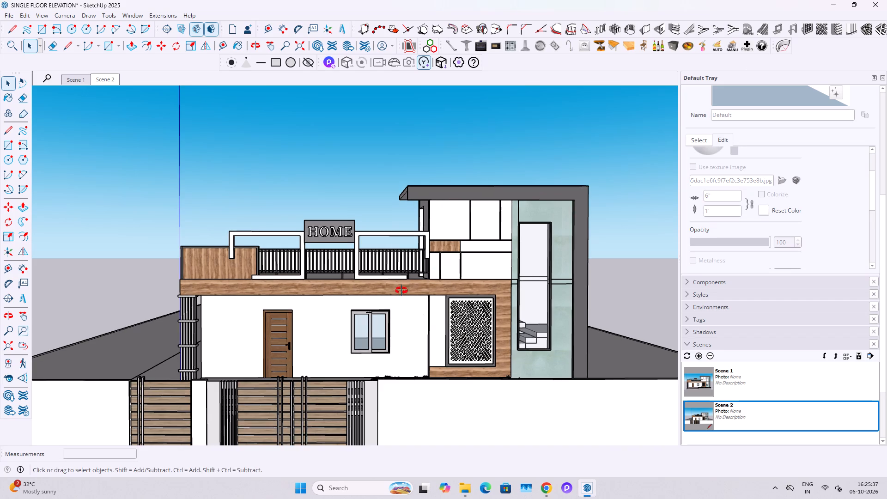
middle_drag(401, 291, 391, 297)
scroll(389, 301, down, 2)
shift+middle_drag(432, 353, 426, 342)
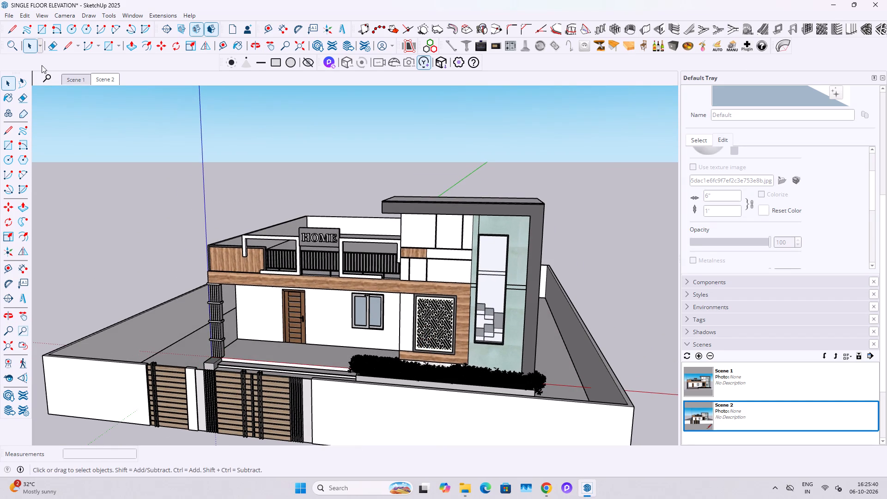
click(73, 14)
click(89, 48)
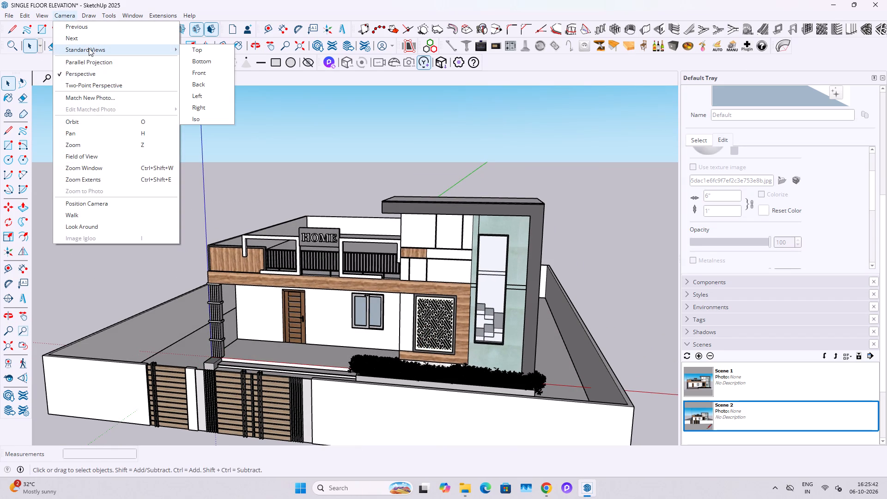
click(222, 120)
shift+middle_drag(403, 399, 430, 361)
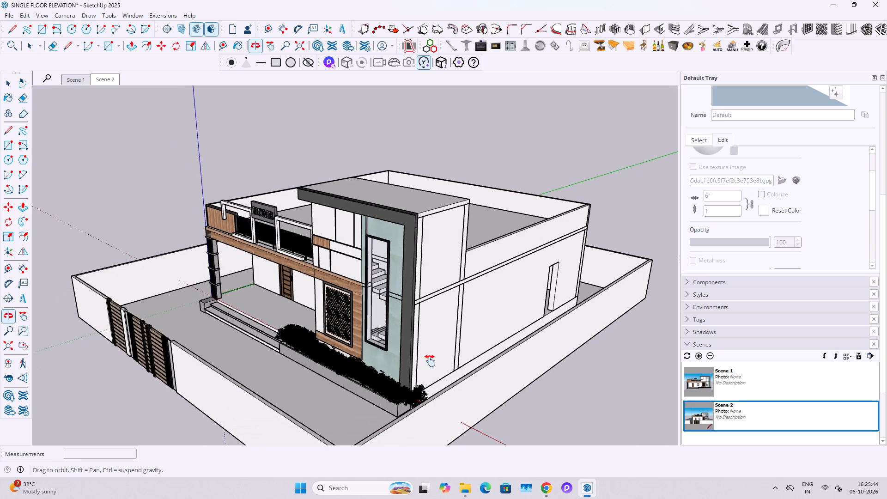
shift+middle_drag(430, 361, 431, 361)
scroll(368, 379, up, 4)
shift+middle_drag(327, 385, 403, 402)
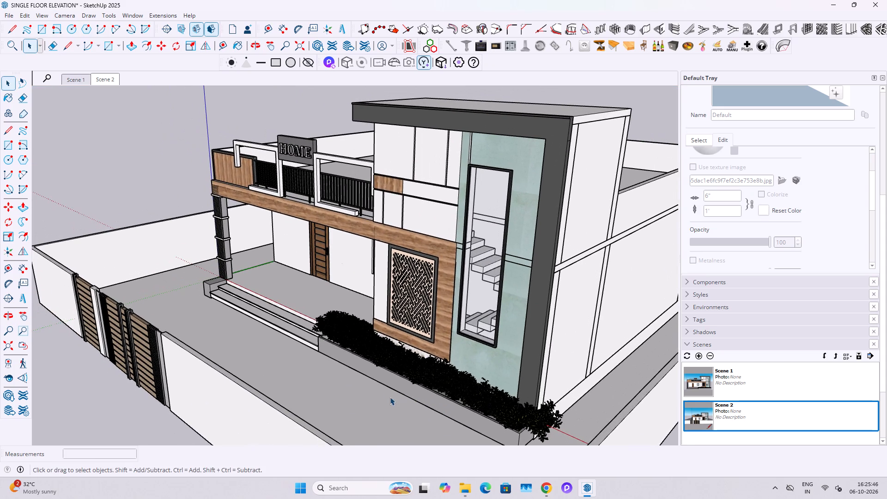
shift+middle_drag(391, 396, 414, 399)
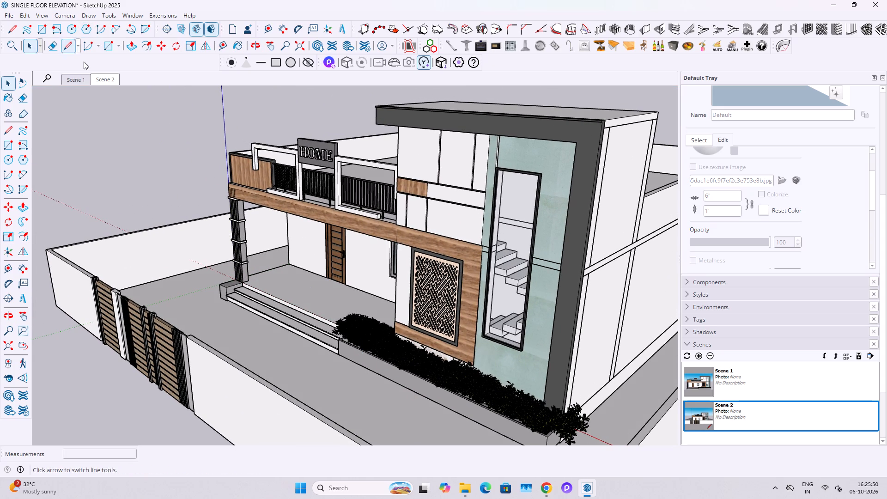
click(692, 355)
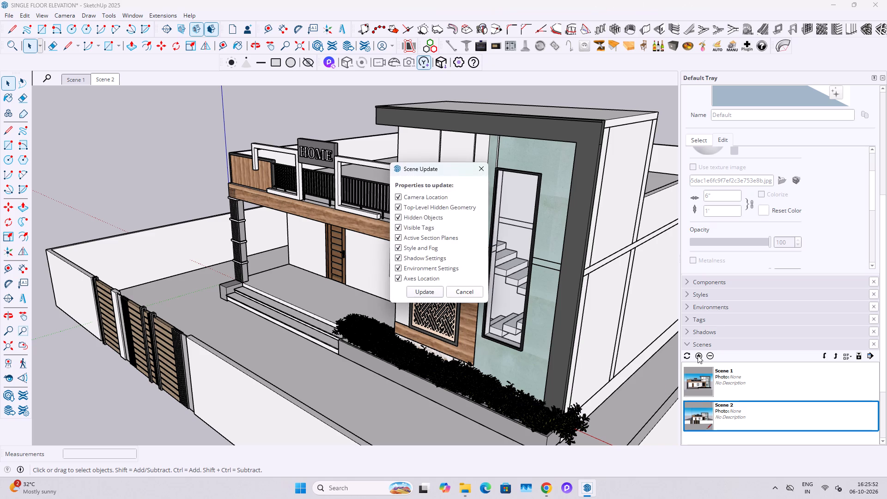
click(478, 170)
click(701, 355)
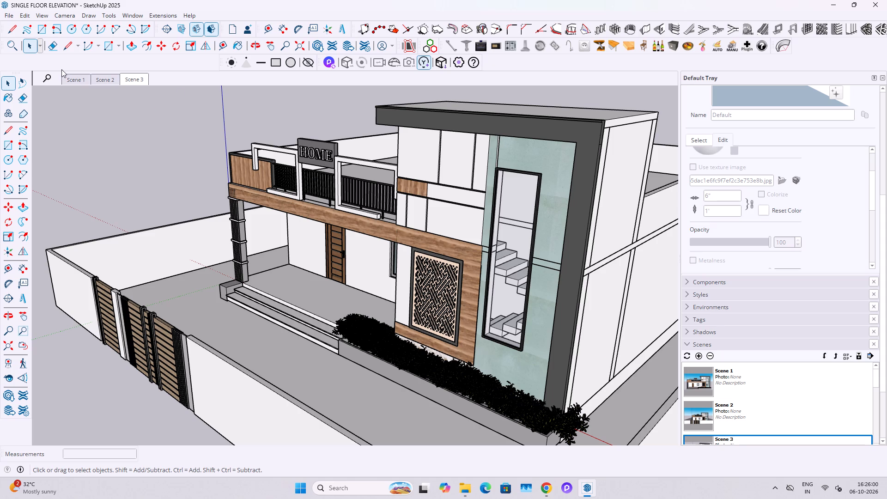
Starting from the standard Iso view, frame the house and compound wall from the porch-column corner and add it as a new scene.
middle_drag(212, 208, 533, 219)
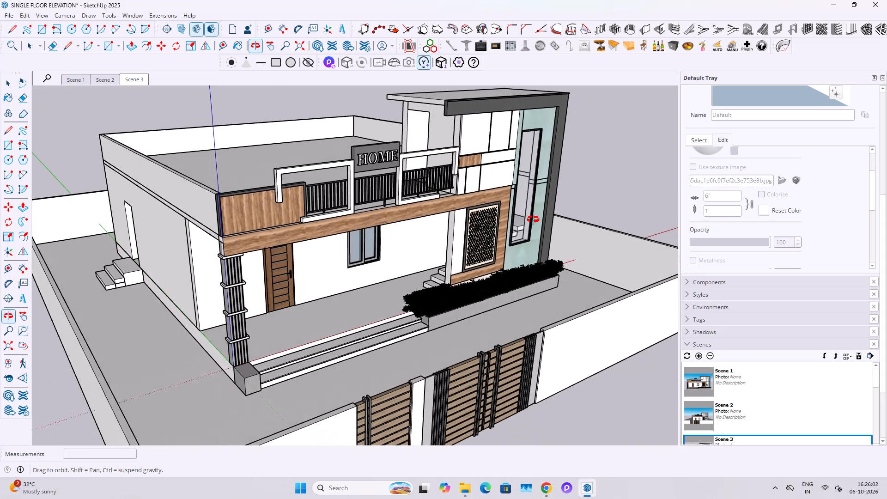
middle_drag(533, 219, 535, 222)
middle_click(429, 249)
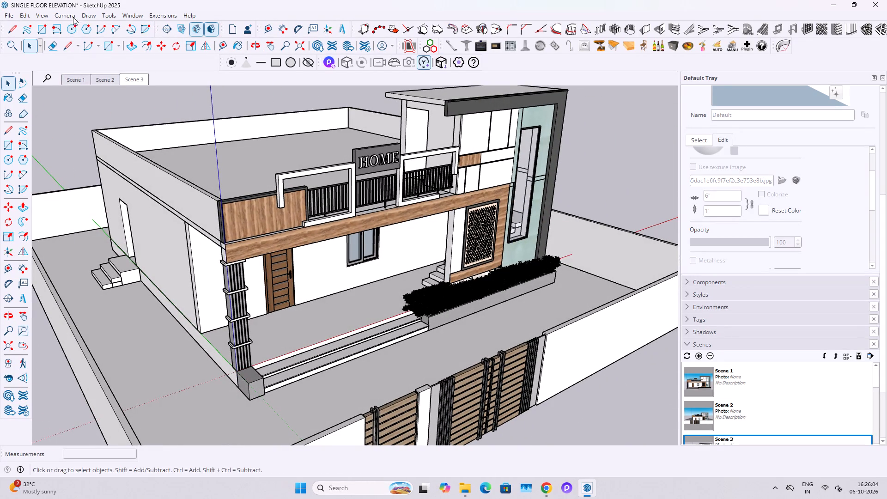
click(62, 14)
click(84, 52)
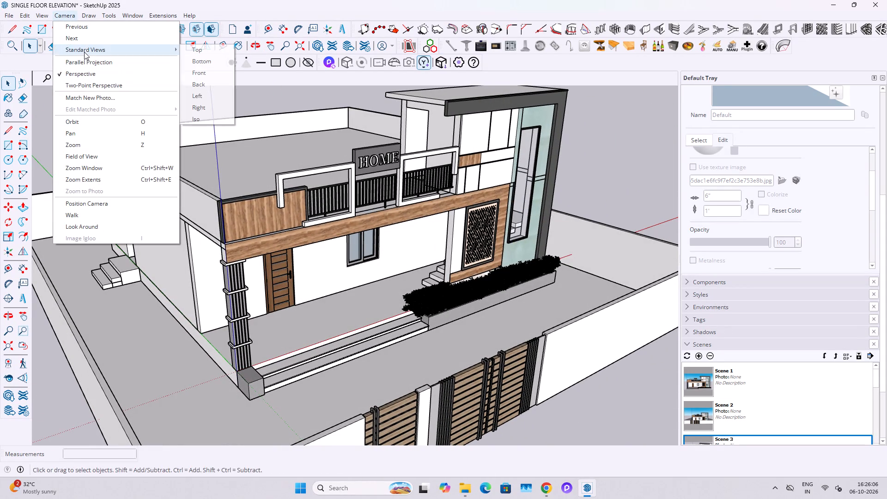
click(191, 120)
shift+middle_drag(401, 329, 396, 307)
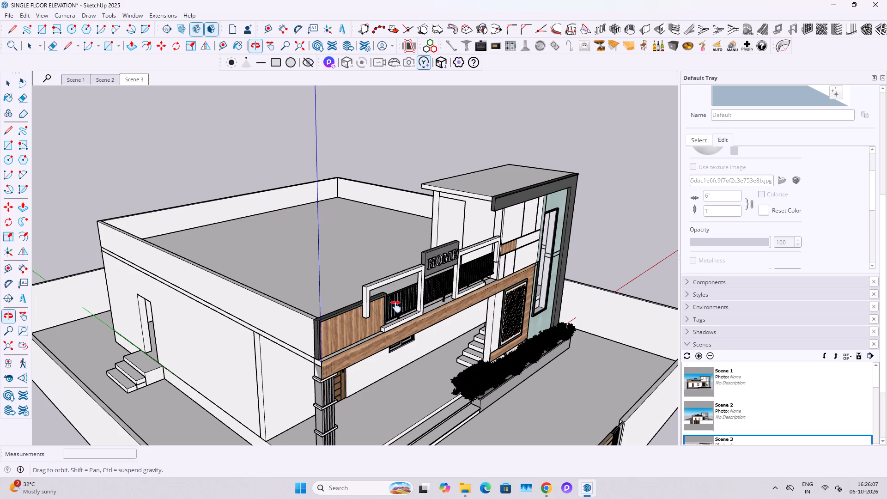
shift+middle_drag(396, 307, 396, 250)
scroll(396, 250, down, 2)
shift+middle_drag(395, 281, 391, 272)
middle_drag(392, 275, 392, 271)
scroll(392, 271, up, 1)
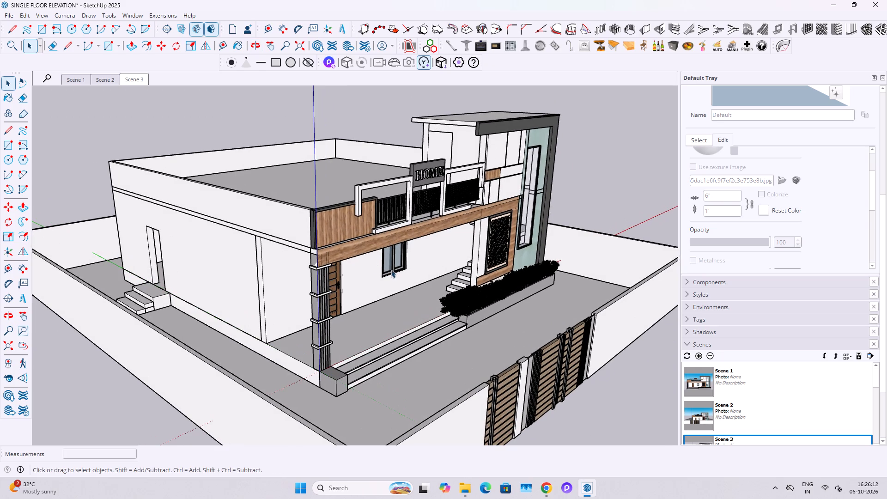
scroll(241, 174, down, 1)
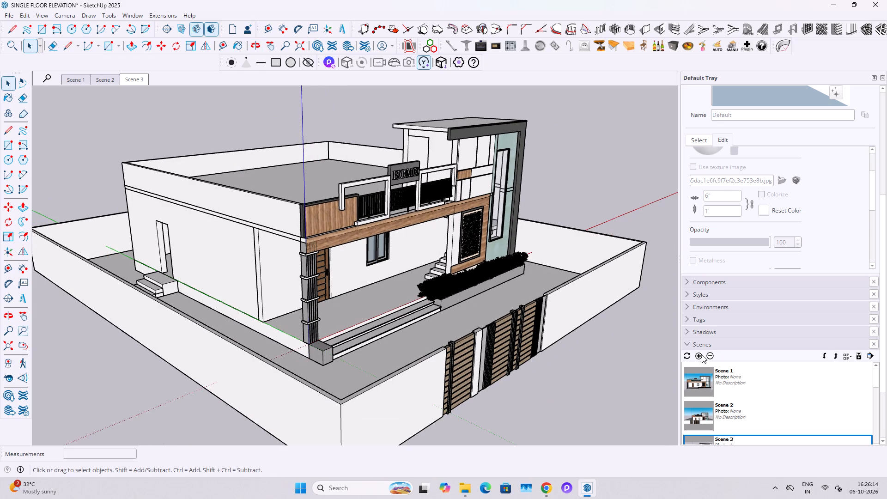
click(701, 356)
Play the scene animation from Scene 1 to review the saved views, and close it.
click(68, 75)
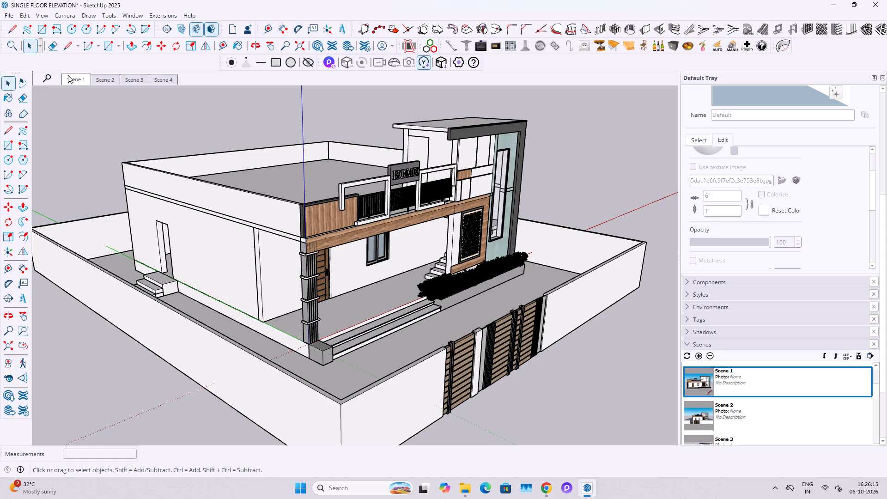
right_click(73, 82)
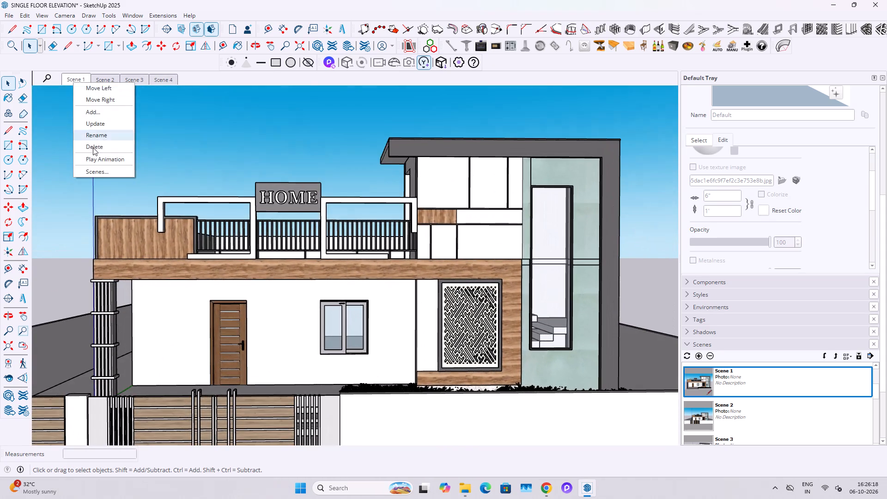
click(92, 160)
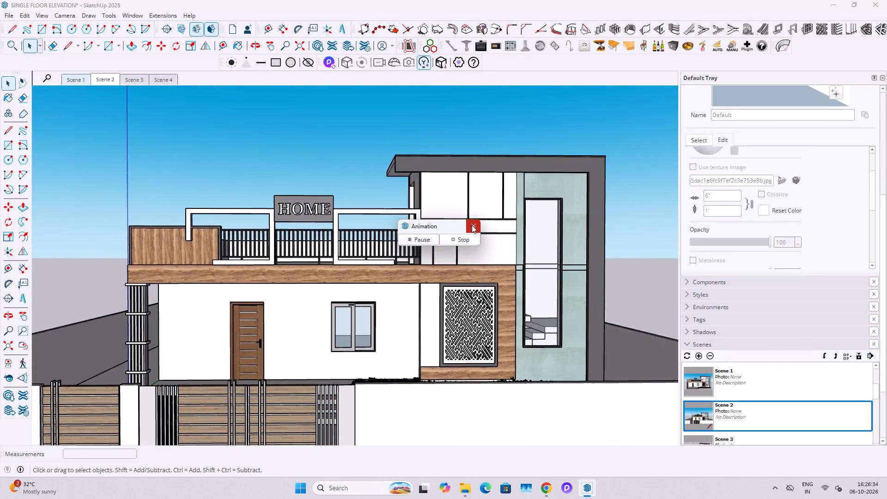
click(472, 225)
Copy the wooden front door to the empty doorway above the steps on the side wall.
scroll(342, 310, up, 4)
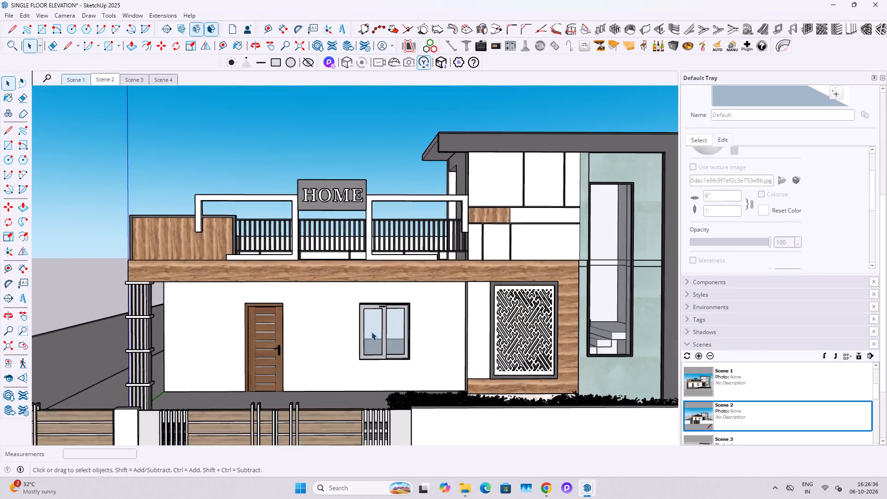
scroll(371, 332, up, 3)
middle_drag(373, 335, 382, 364)
middle_drag(294, 372, 358, 287)
scroll(296, 336, up, 3)
click(284, 334)
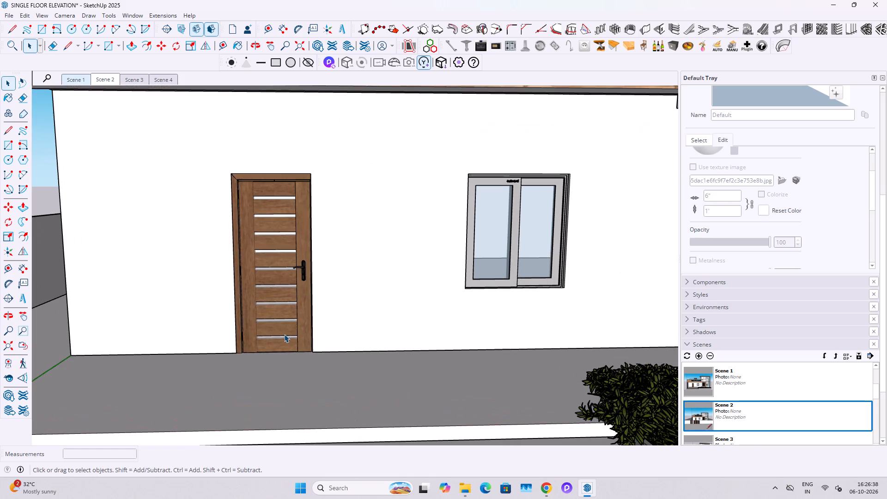
scroll(285, 334, down, 5)
key(m)
click(253, 345)
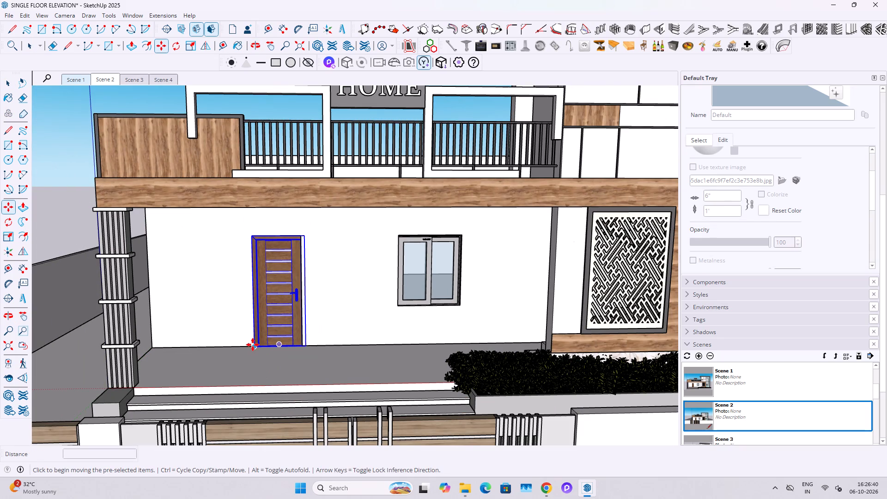
scroll(236, 336, down, 4)
shift+middle_drag(194, 316, 501, 391)
scroll(261, 199, up, 10)
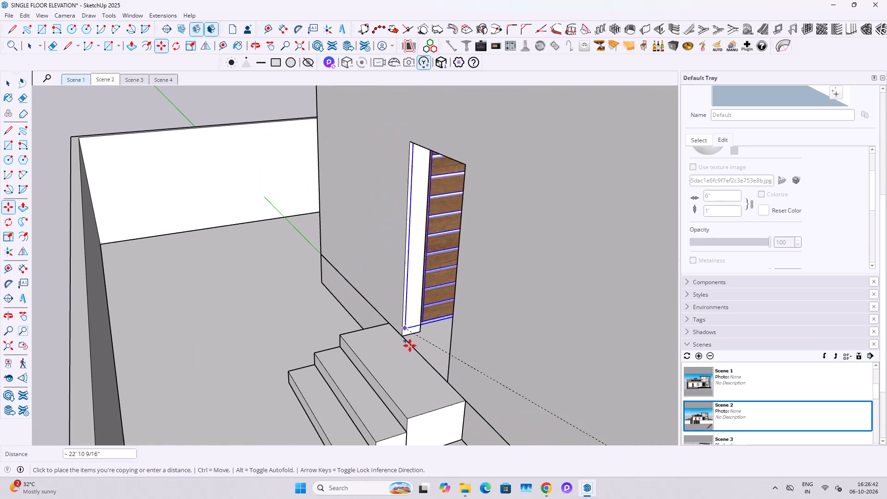
click(402, 378)
Rotate the copied door 90 degrees so it lines up with the side wall.
key(space)
key(q)
click(414, 402)
click(437, 392)
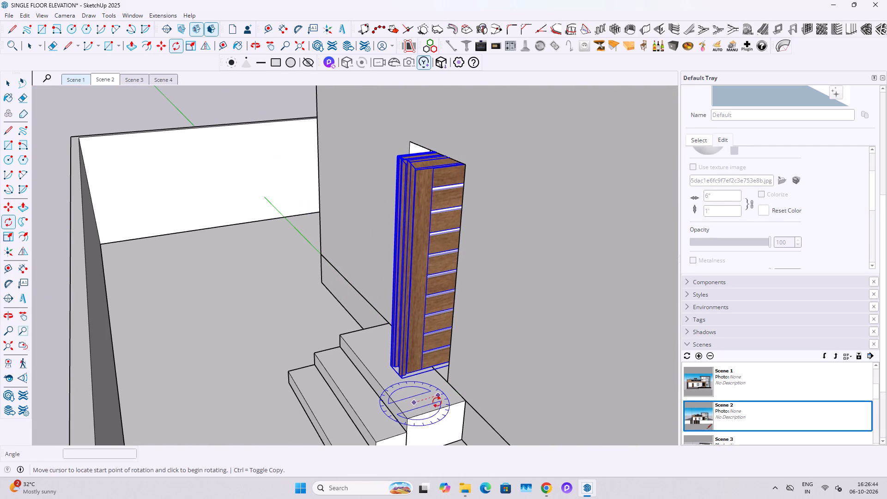
text(90)
key(Return)
key(space)
Move the rotated door by its bottom corner into the side doorway above the steps.
middle_drag(458, 367, 609, 382)
scroll(569, 376, up, 2)
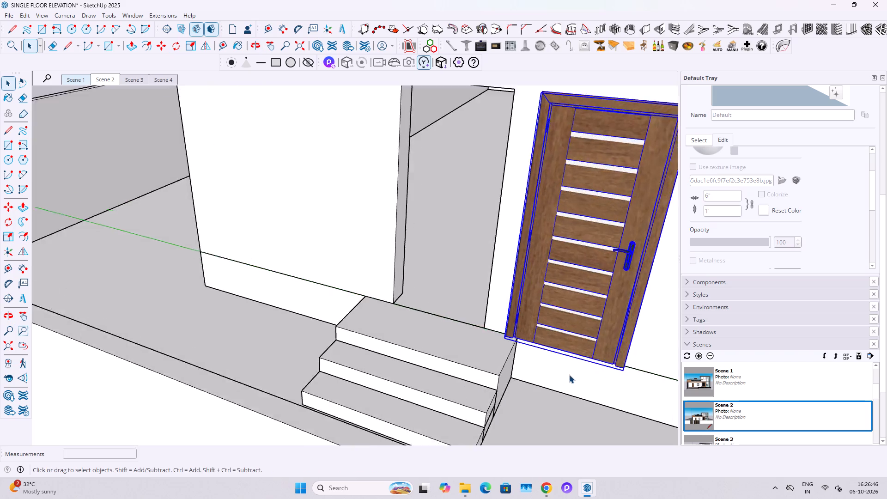
scroll(569, 375, up, 12)
middle_drag(488, 311, 614, 311)
scroll(613, 311, up, 1)
key(m)
scroll(491, 293, up, 2)
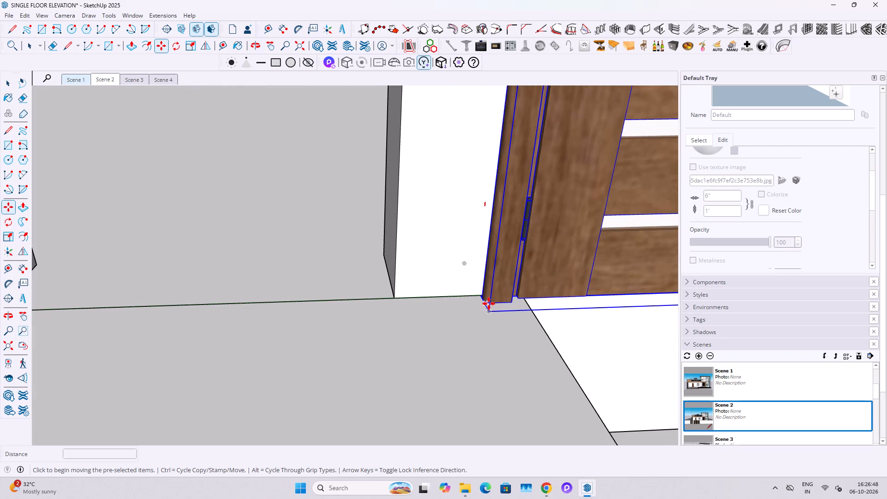
click(489, 304)
scroll(375, 321, down, 4)
shift+middle_drag(122, 228, 174, 240)
scroll(189, 289, up, 2)
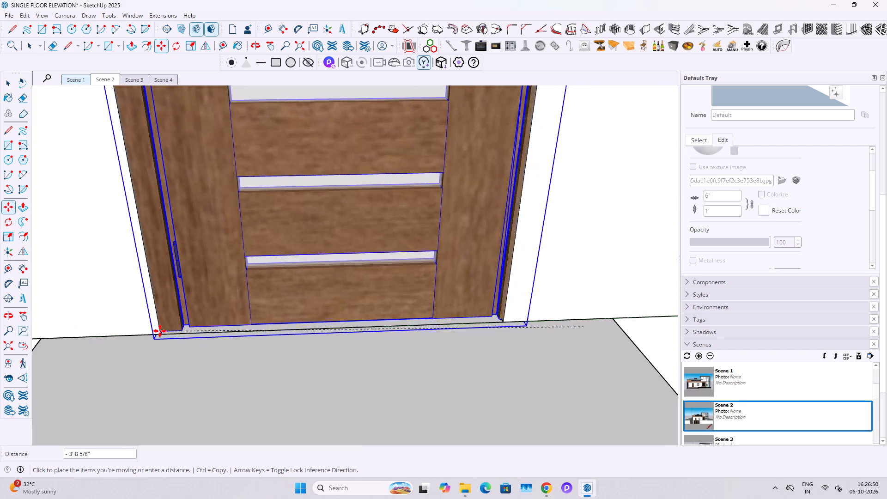
click(160, 331)
scroll(186, 321, down, 10)
key(space)
click(436, 387)
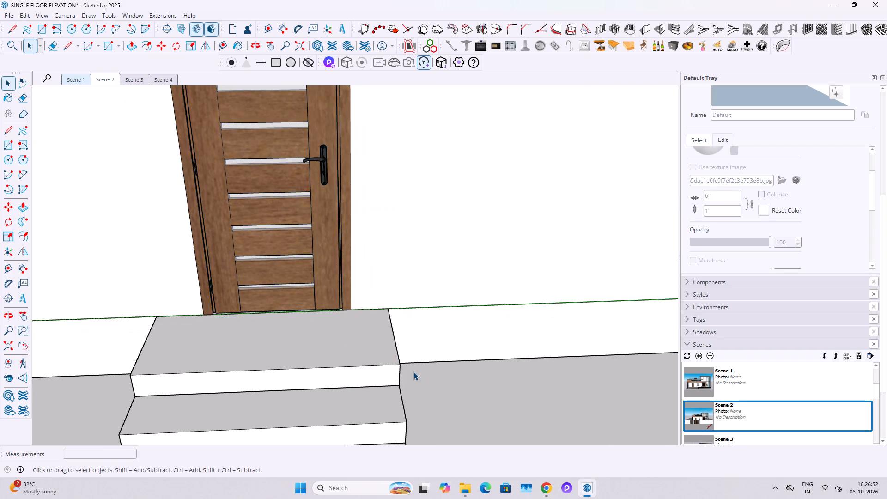
Copy the side-wall door to the empty doorway in the rear wall.
scroll(404, 383, down, 8)
middle_drag(339, 298, 397, 257)
click(384, 257)
scroll(384, 257, down, 2)
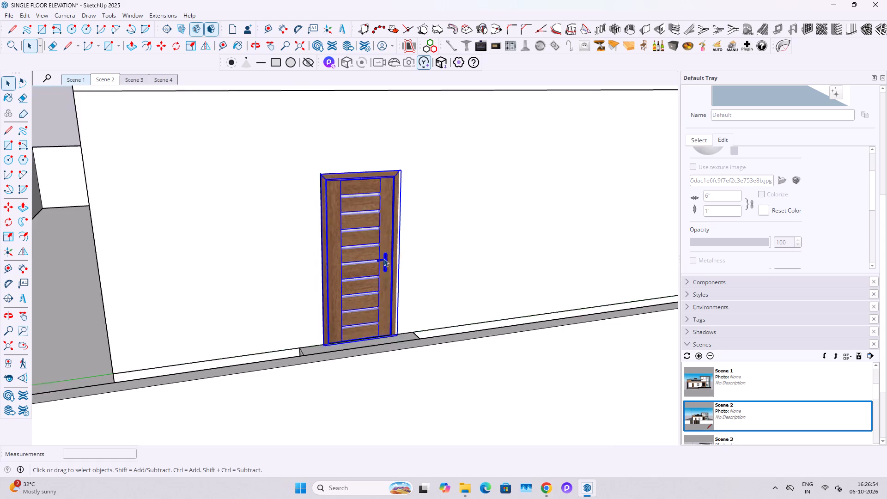
middle_drag(377, 263, 384, 290)
key(m)
scroll(352, 335, up, 3)
click(339, 365)
scroll(385, 354, down, 4)
shift+middle_drag(279, 310, 610, 359)
scroll(371, 275, up, 6)
click(330, 302)
key(space)
Rotate the rear door copy 90 degrees so it lines up with the rear wall.
scroll(335, 304, up, 3)
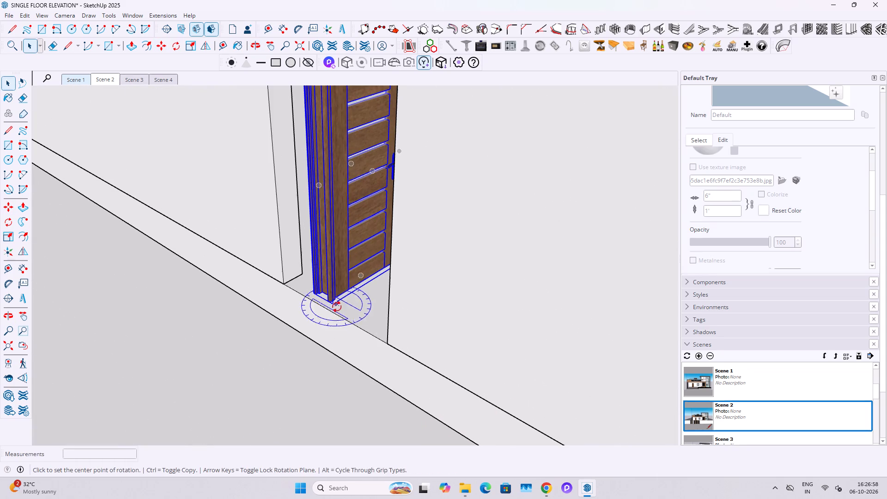
key(q)
click(337, 312)
click(365, 306)
text(90)
key(Return)
middle_drag(379, 306, 477, 313)
key(space)
Move the rear door by its bottom corner to the corner of the rear doorway opening.
scroll(389, 297, up, 14)
middle_drag(352, 318, 382, 307)
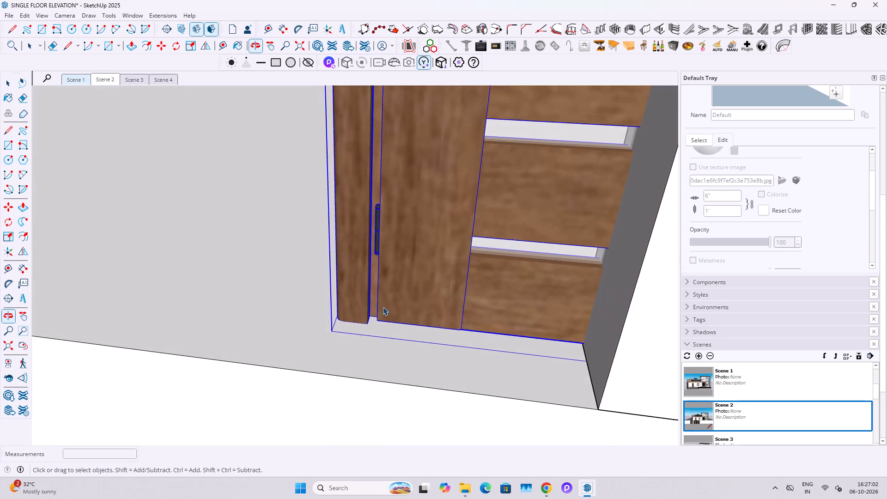
scroll(381, 308, down, 3)
key(m)
click(350, 316)
scroll(354, 316, down, 3)
shift+middle_drag(345, 316, 457, 310)
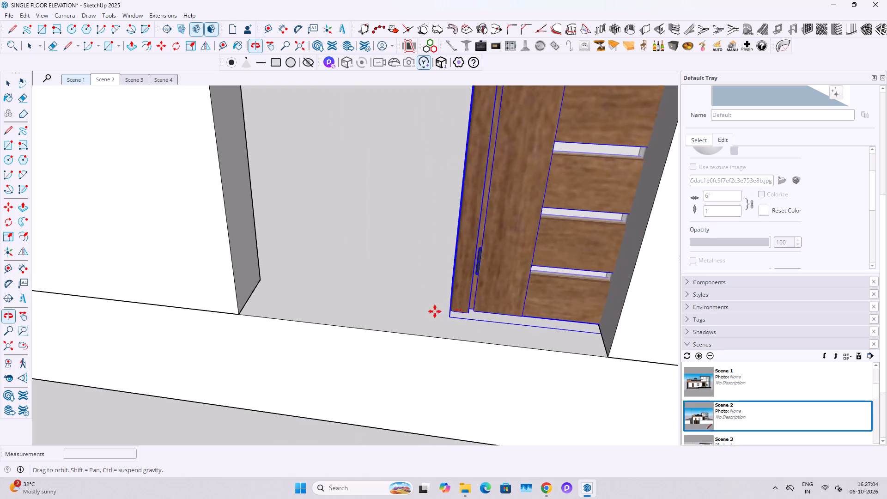
scroll(351, 311, up, 2)
click(223, 303)
key(space)
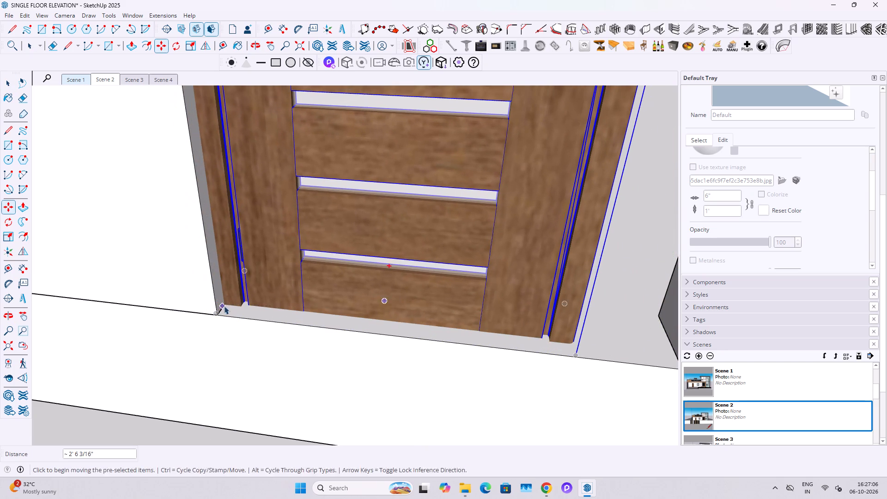
Scale the rear door's width by about 1.26 so it fills the doorway opening, and clear the selection.
scroll(225, 307, down, 11)
key(s)
shift+middle_drag(320, 236, 313, 282)
scroll(349, 243, up, 2)
click(333, 235)
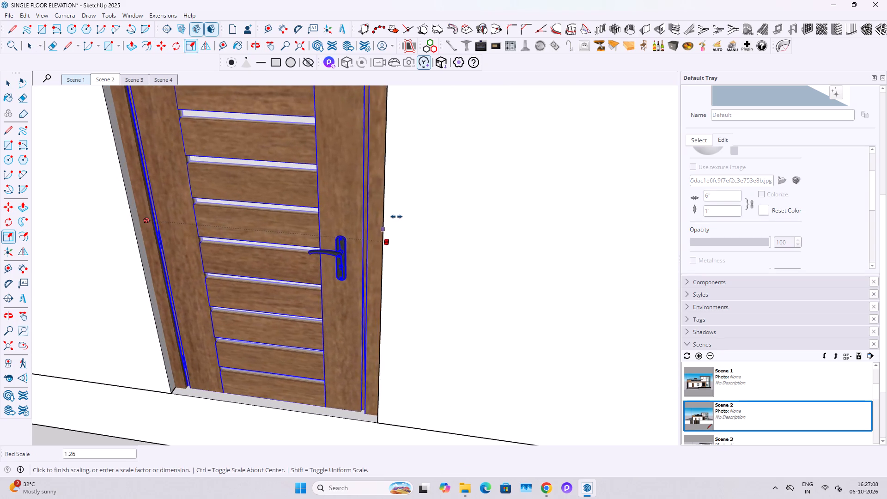
click(385, 197)
key(space)
scroll(327, 302, down, 10)
key(Escape)
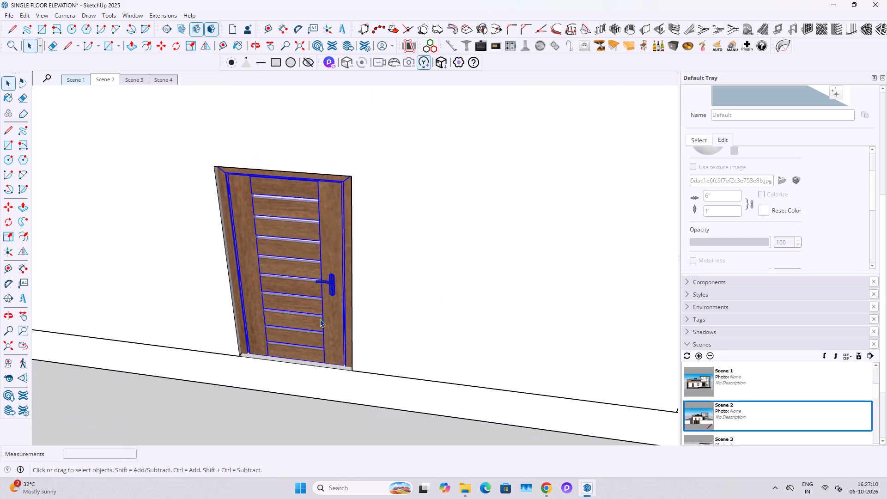
key(space)
scroll(320, 319, down, 9)
key(Escape)
click(634, 208)
middle_drag(381, 256, 0, 253)
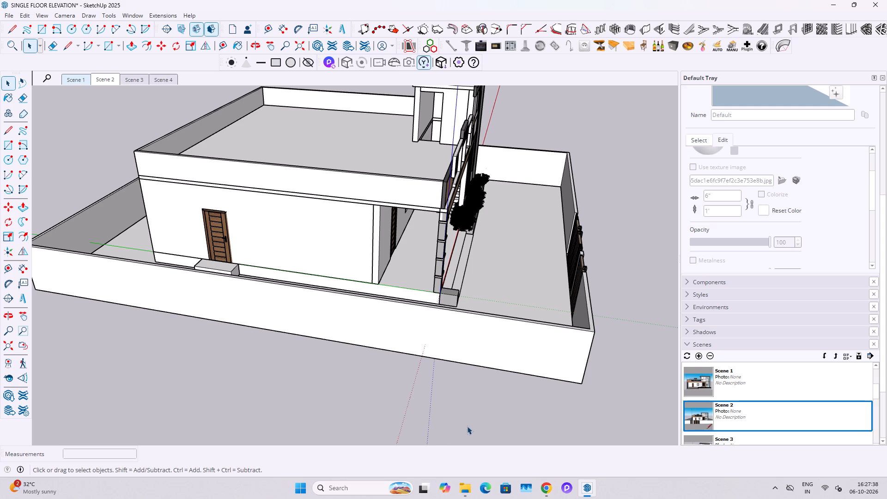
Switch to the 3D Warehouse gate page in Chrome, dismiss its image search, and bring up the overview of open windows.
click(548, 483)
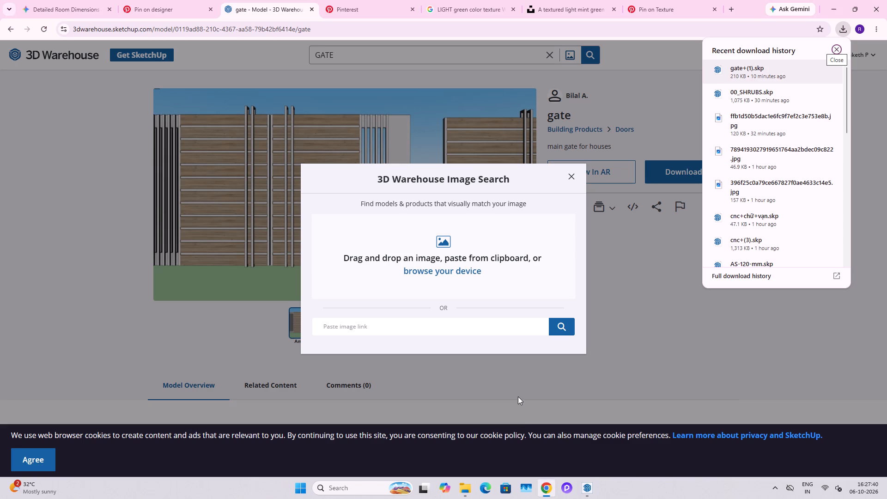
click(571, 180)
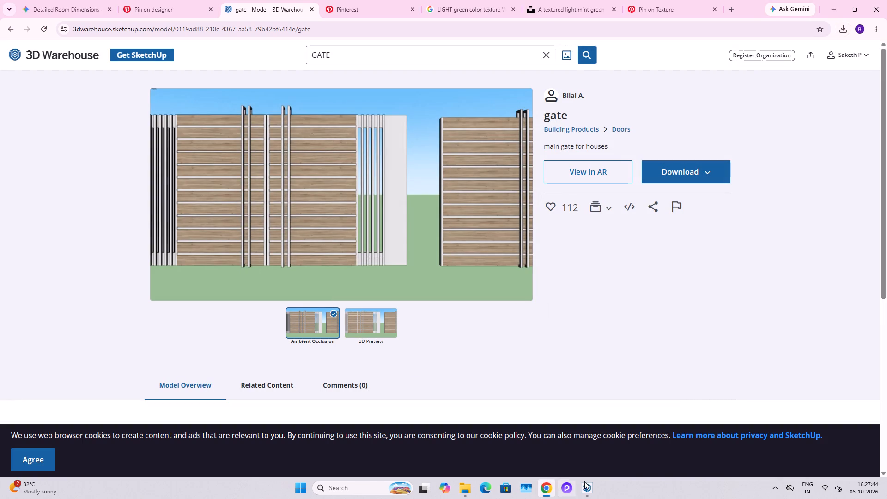
click(421, 490)
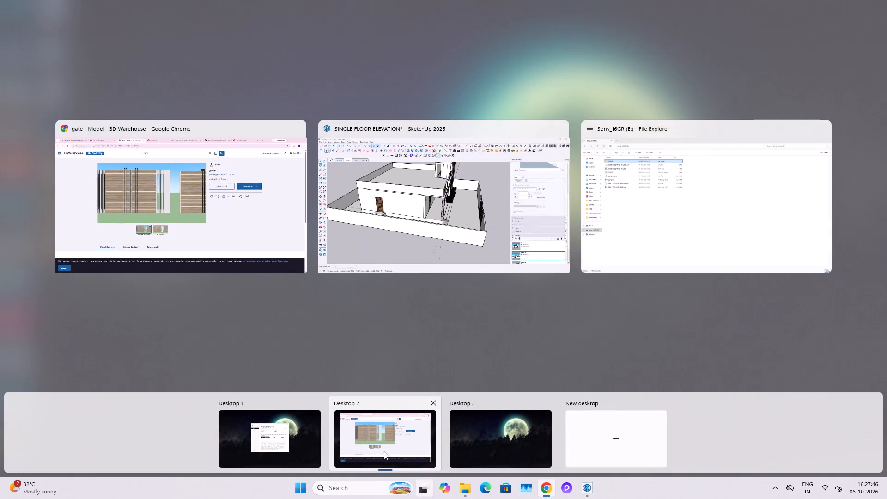
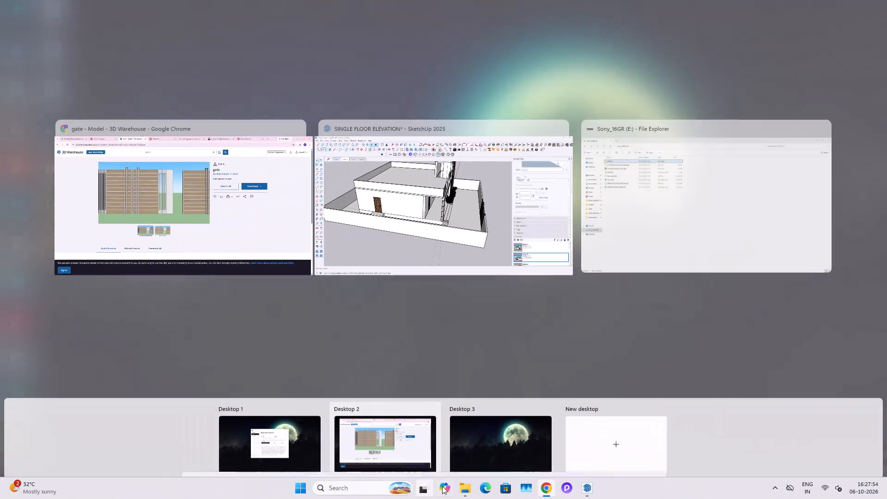
Switch to SketchUp and combine the three entrance steps below the side door into one group.
click(489, 243)
scroll(489, 243, up, 4)
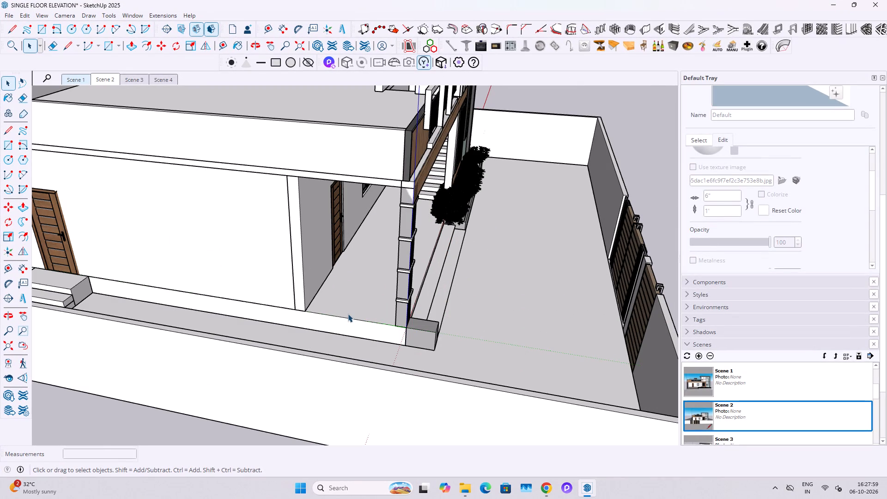
middle_drag(205, 304, 299, 292)
scroll(301, 290, down, 4)
middle_drag(167, 298, 399, 295)
scroll(332, 294, down, 3)
middle_drag(280, 287, 470, 276)
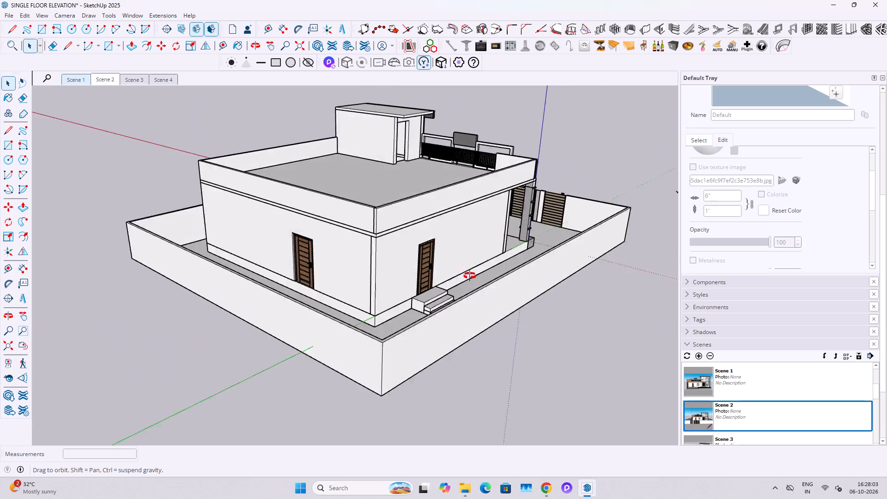
middle_drag(470, 276, 440, 340)
scroll(444, 335, up, 8)
click(414, 329)
click(436, 341)
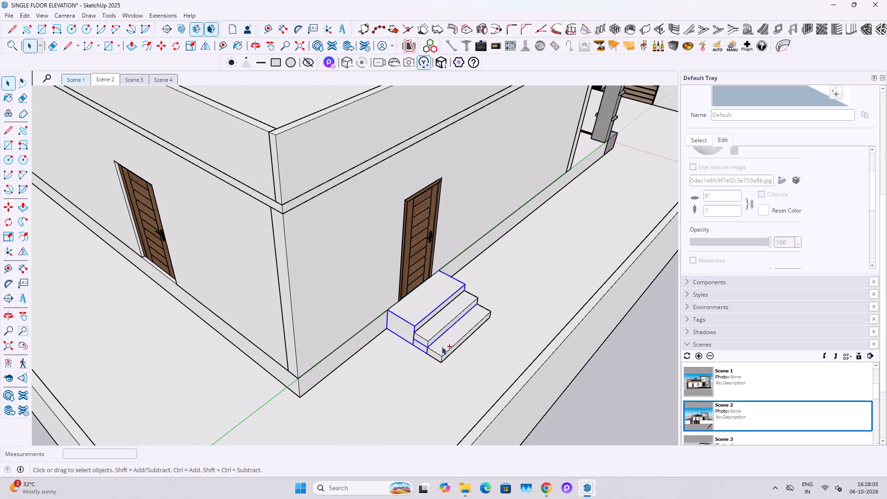
ctrl+click(442, 348)
ctrl+scroll(442, 348, up, 4)
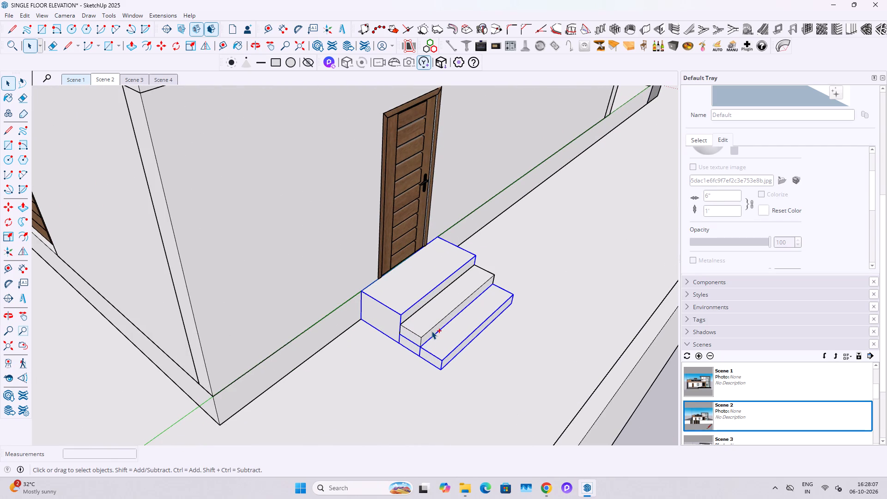
ctrl+click(431, 331)
ctrl+right_click(431, 331)
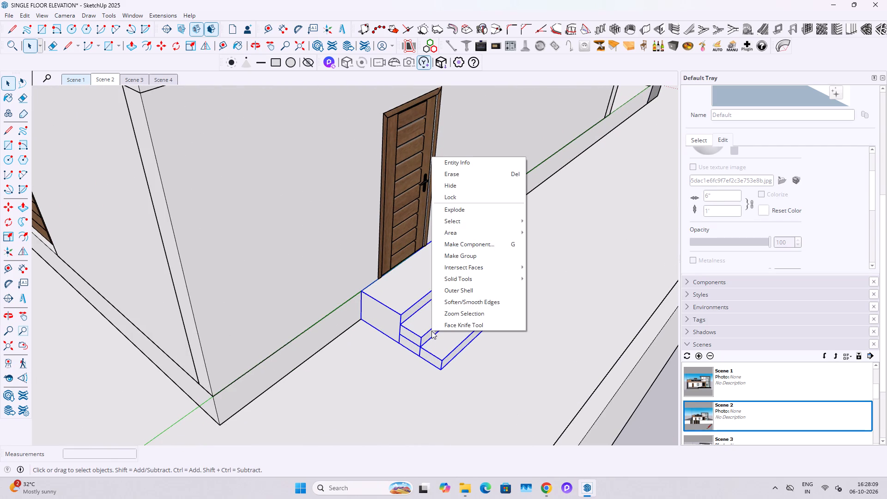
click(462, 255)
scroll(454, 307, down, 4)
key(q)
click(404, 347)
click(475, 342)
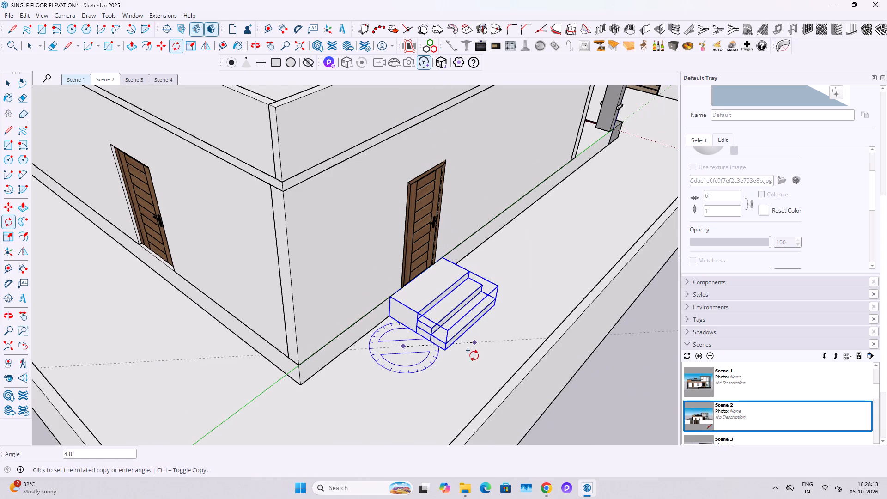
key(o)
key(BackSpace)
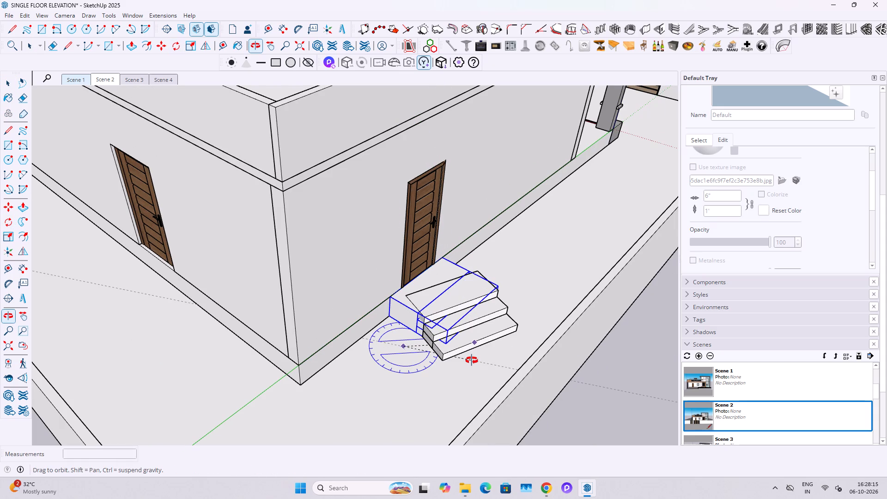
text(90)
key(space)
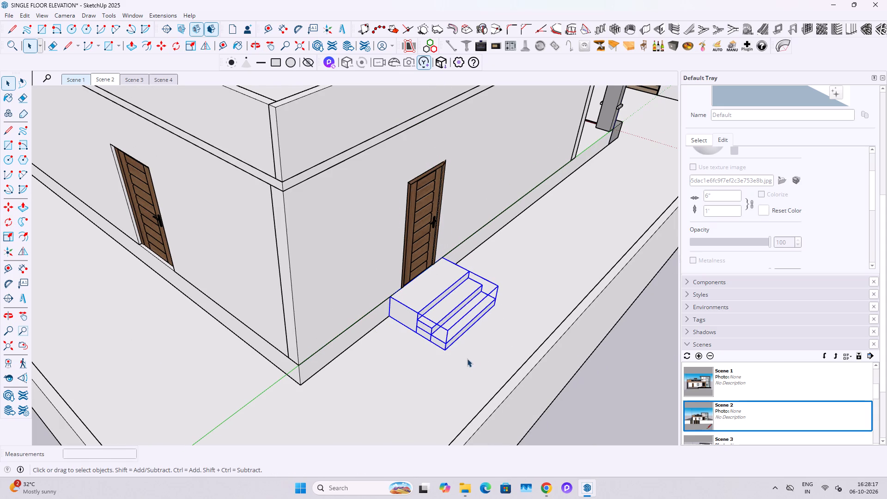
Make a copy of the grouped entrance steps rotated 90 degrees to face out from the rear wall.
scroll(462, 356, up, 3)
key(q)
click(417, 353)
click(458, 351)
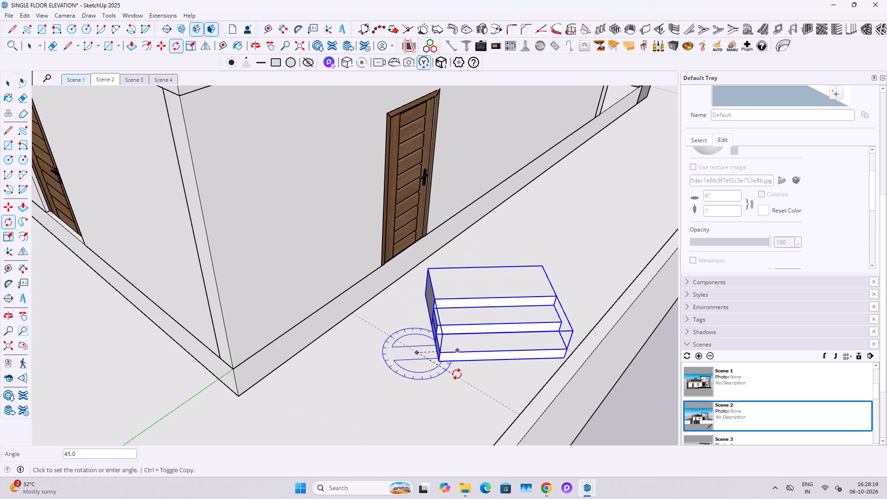
text(90)
key(Return)
key(space)
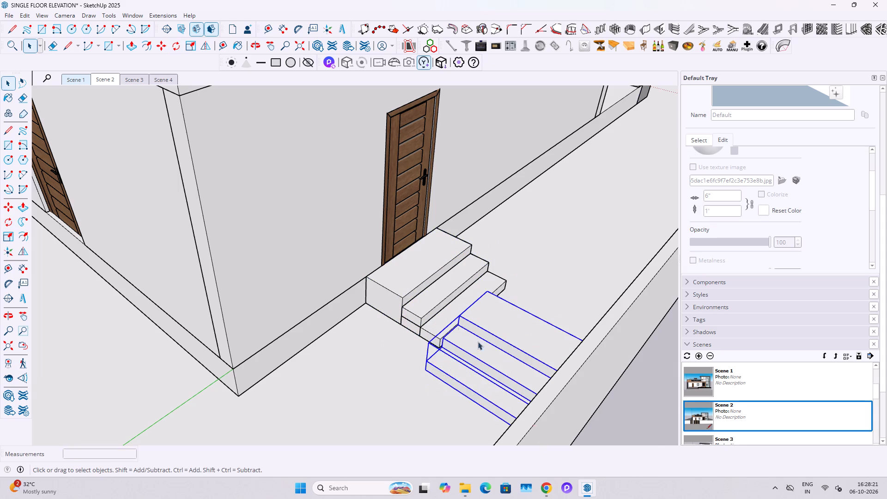
Move the rotated steps by their top back corner to the bottom corner of the rear door.
scroll(494, 329, up, 4)
key(m)
click(484, 274)
scroll(495, 298, down, 2)
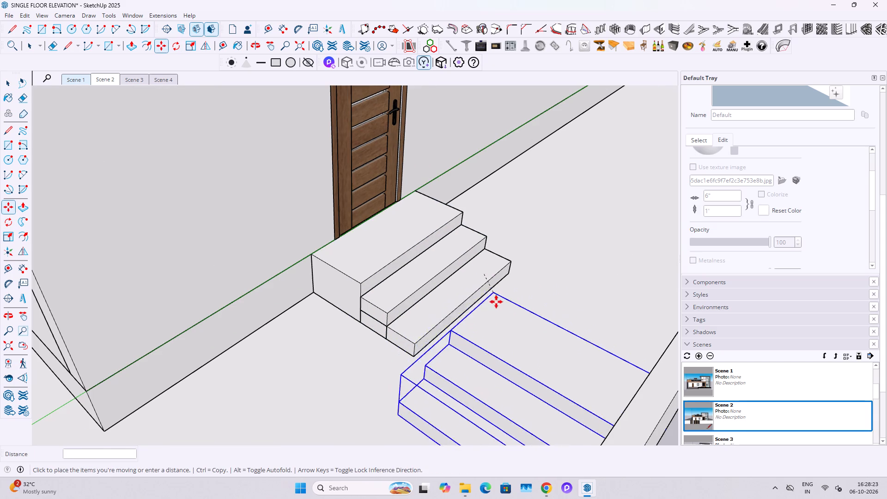
scroll(496, 302, down, 7)
shift+middle_drag(335, 274, 456, 320)
scroll(316, 296, up, 10)
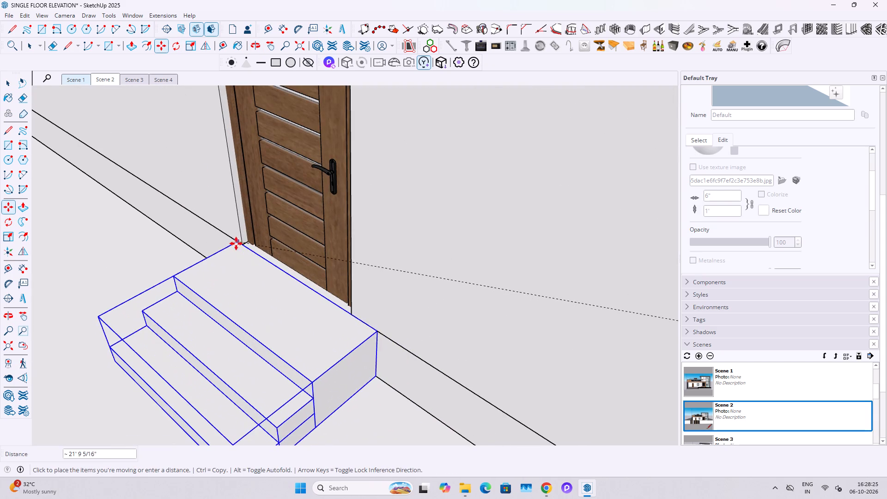
click(239, 239)
Shift the rear steps 6" along the wall, away from the door's handle side, and clear the selection.
middle_drag(300, 296, 448, 314)
click(424, 348)
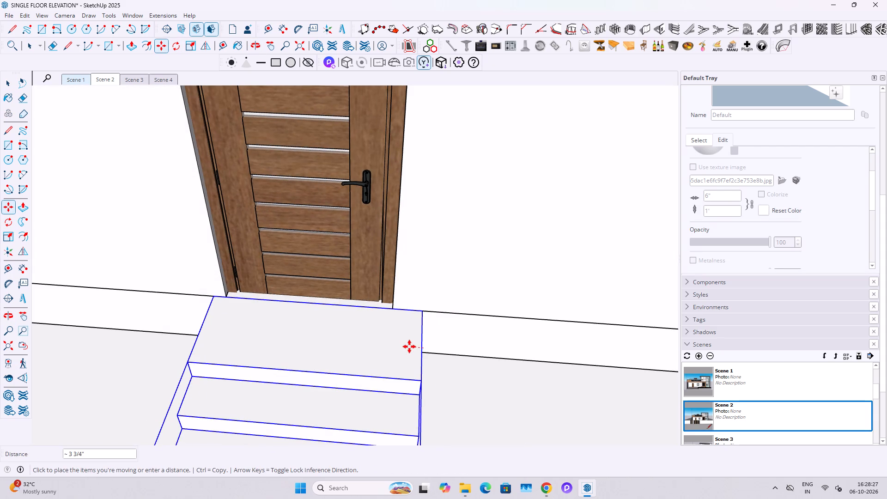
key(7)
key(BackSpace)
text(6")
key(Return)
key(space)
click(495, 386)
Examine the rear steps and the surrounding walls of the house from several angles.
scroll(375, 325, down, 6)
middle_drag(323, 316, 483, 234)
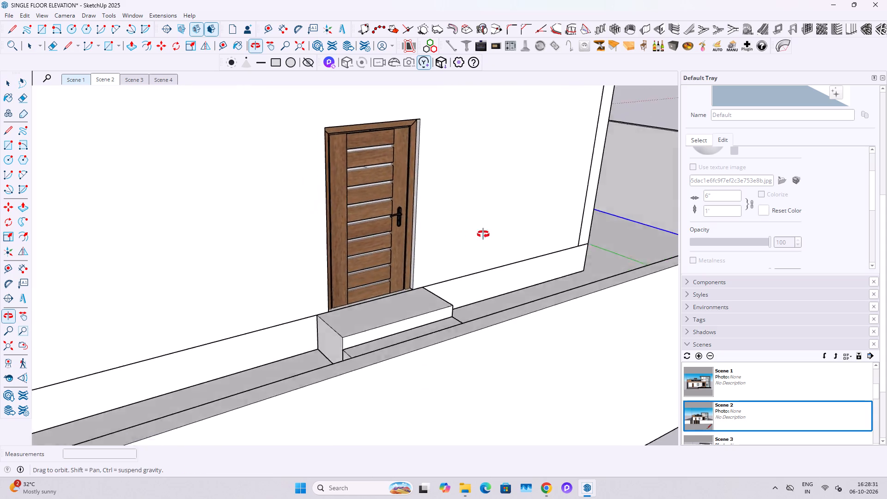
middle_drag(483, 234, 559, 243)
scroll(406, 290, down, 5)
shift+middle_drag(449, 303, 297, 338)
scroll(299, 318, down, 4)
click(437, 395)
middle_drag(300, 354, 401, 322)
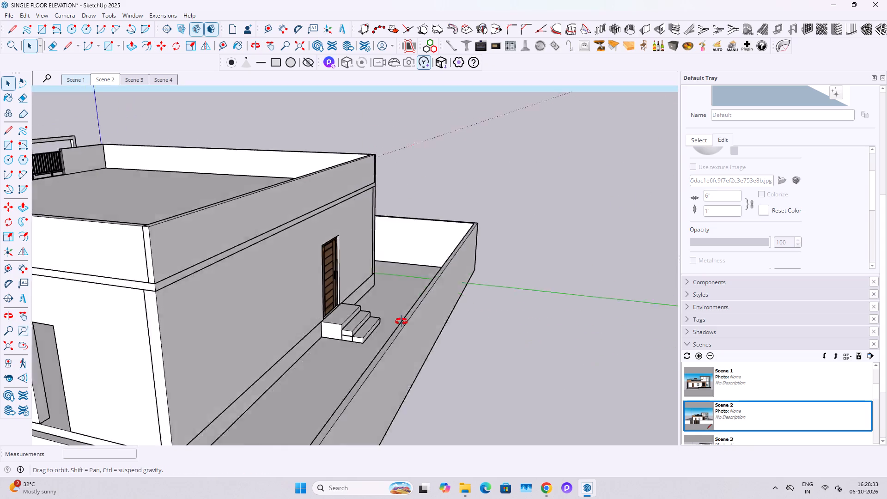
middle_drag(401, 322, 416, 341)
scroll(390, 339, up, 11)
middle_drag(395, 359, 419, 279)
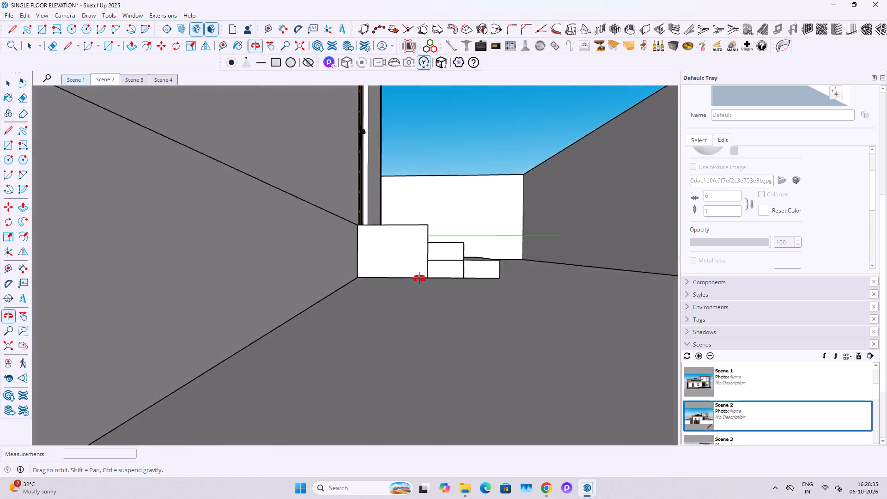
middle_drag(419, 279, 276, 401)
scroll(282, 395, down, 14)
click(441, 391)
middle_drag(246, 323, 353, 295)
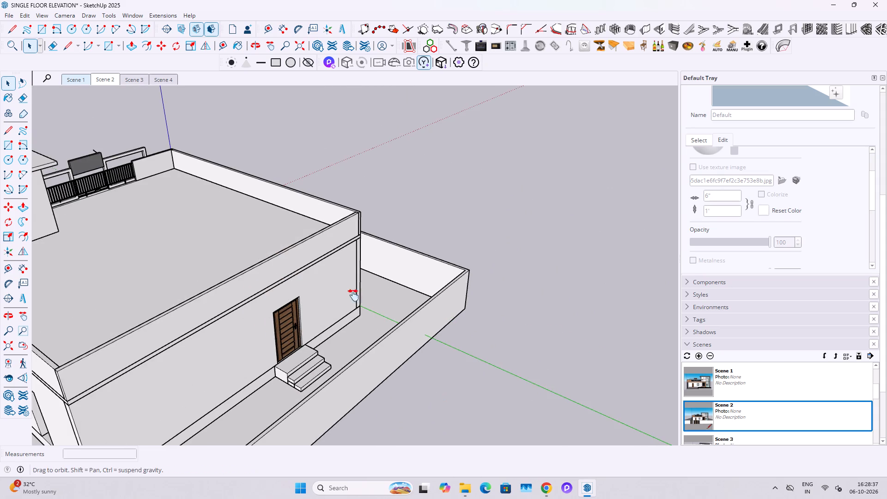
middle_drag(353, 295, 465, 270)
middle_drag(286, 339, 398, 307)
scroll(386, 314, up, 3)
scroll(401, 310, down, 6)
middle_drag(549, 285, 413, 331)
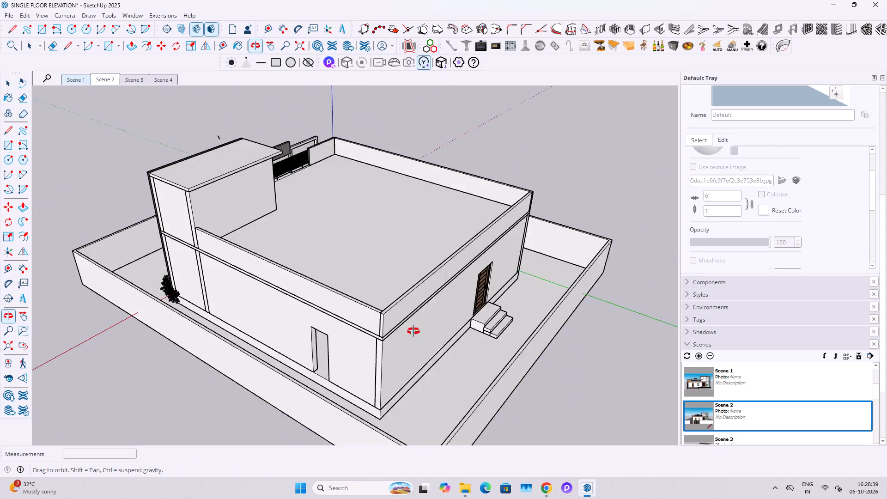
middle_drag(413, 331, 283, 349)
middle_drag(219, 329, 304, 305)
Save the model.
key(ctrl+s)
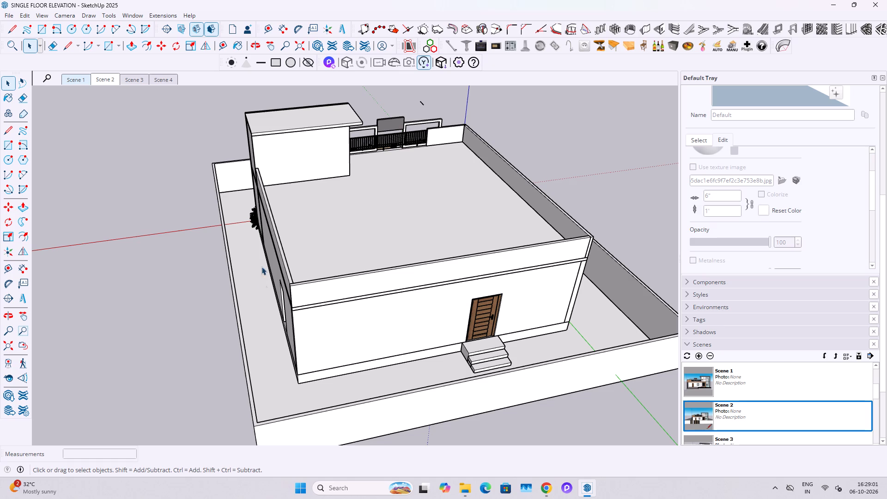
Delete the stray line floating in empty space outside the compound wall.
key(grave)
key(grave)
scroll(237, 242, down, 3)
middle_drag(235, 245, 413, 243)
scroll(334, 281, up, 3)
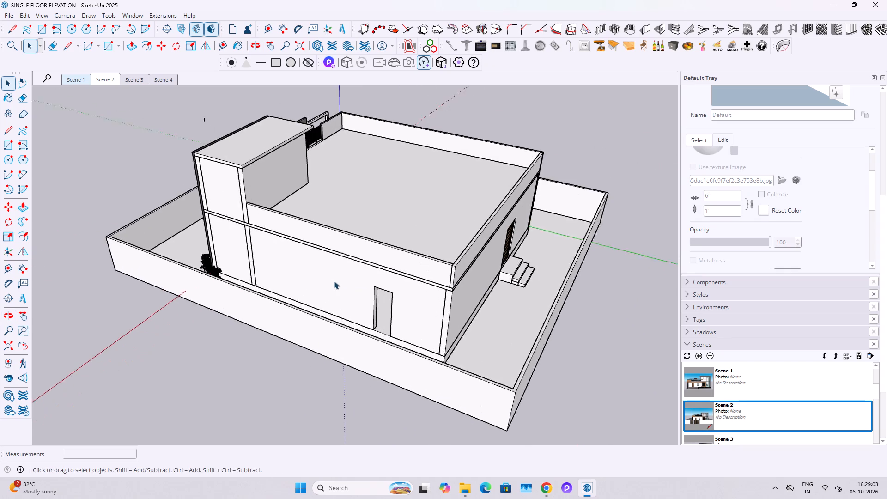
scroll(334, 281, up, 1)
middle_drag(323, 280, 388, 273)
scroll(384, 262, down, 4)
scroll(99, 164, up, 20)
scroll(99, 164, up, 2)
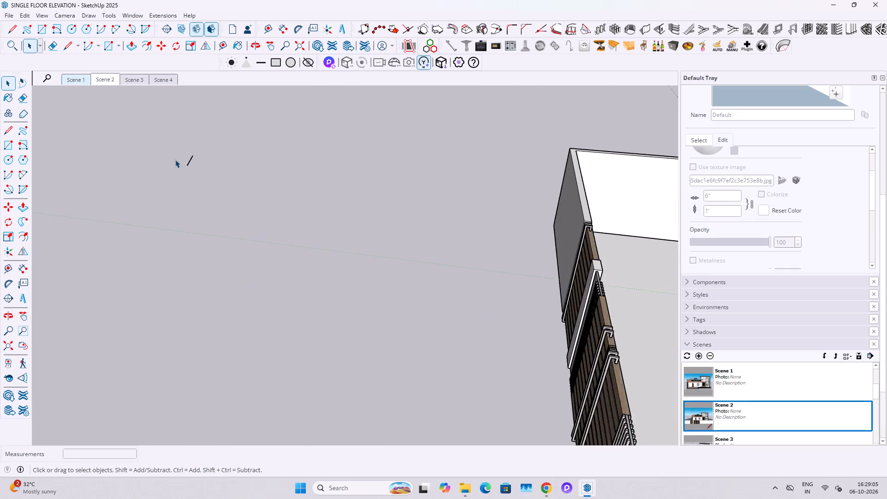
scroll(175, 159, up, 13)
triple_click(200, 163)
key(grave)
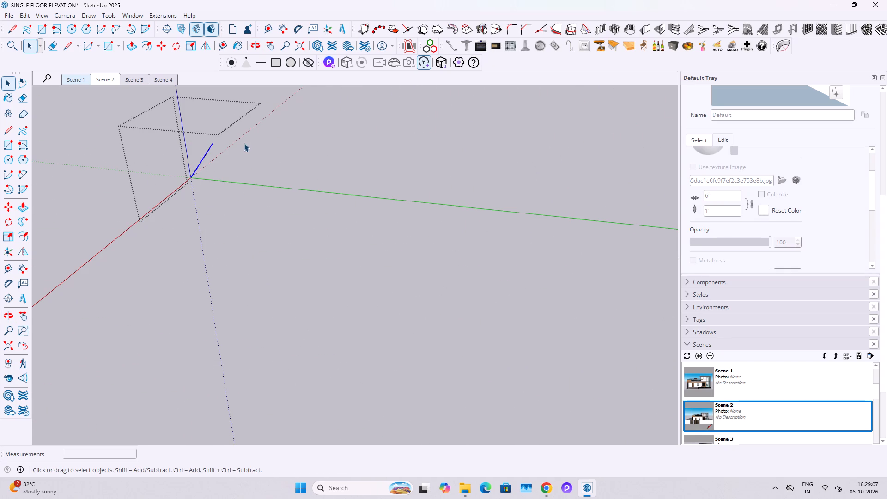
key(Escape)
key(Escape)
drag(241, 129, 229, 135)
drag(270, 118, 245, 149)
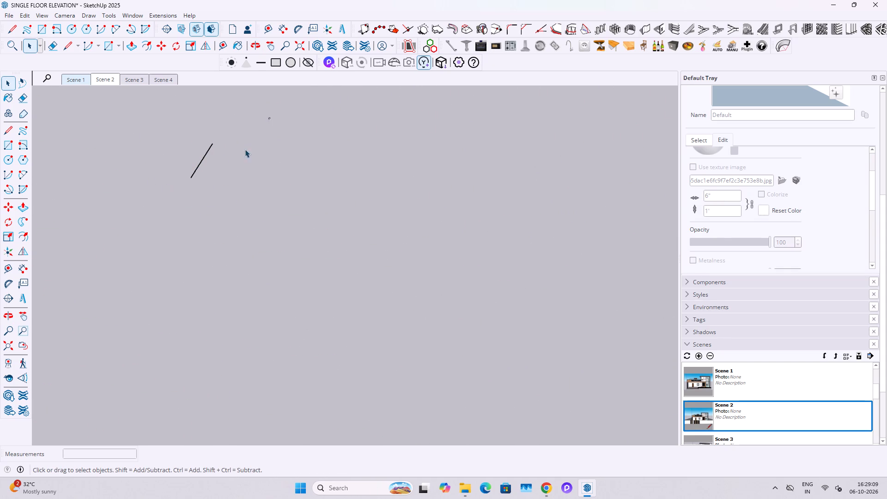
drag(245, 149, 193, 199)
key(Delete)
Review the front elevation with its gates, balcony and planting.
scroll(265, 219, down, 11)
scroll(267, 230, down, 20)
scroll(267, 230, down, 13)
middle_drag(358, 304, 677, 285)
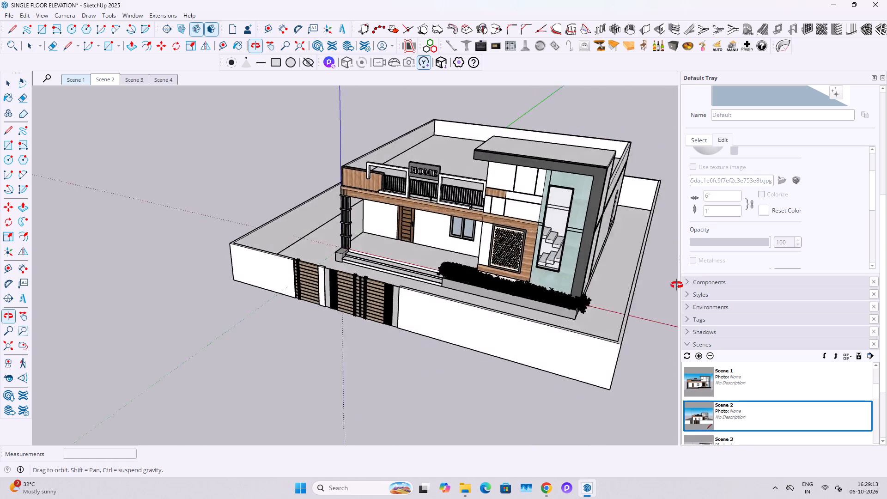
middle_drag(677, 285, 679, 285)
scroll(465, 308, up, 5)
middle_drag(490, 303, 529, 294)
scroll(530, 292, down, 2)
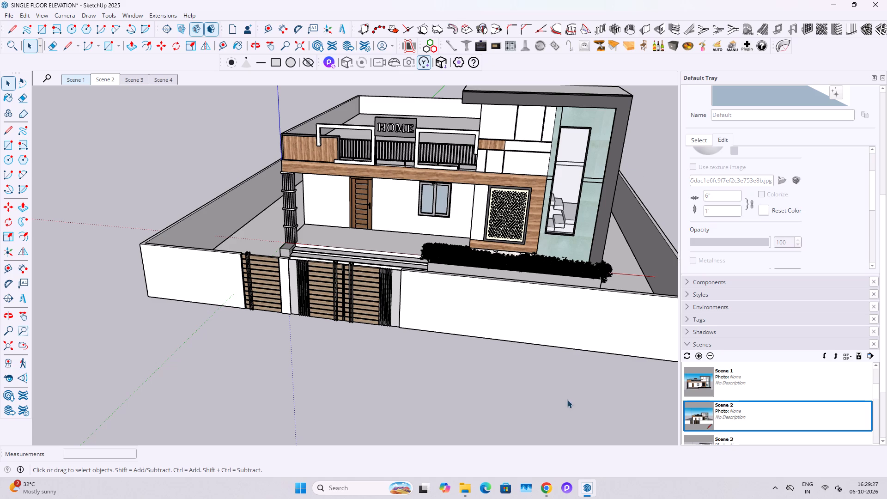
Switch to Chrome, browse the Pinterest elevation ideas and open the Momo Magic Cafe exterior pin.
click(541, 454)
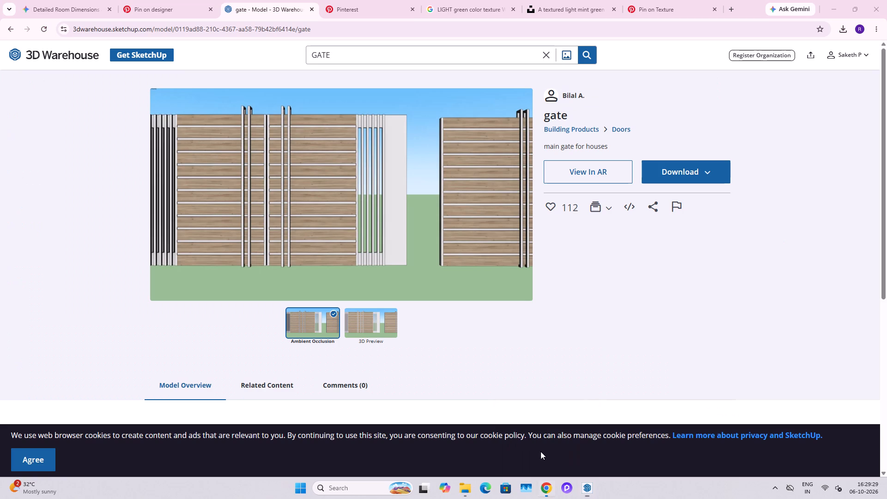
scroll(439, 339, up, 4)
click(1, 27)
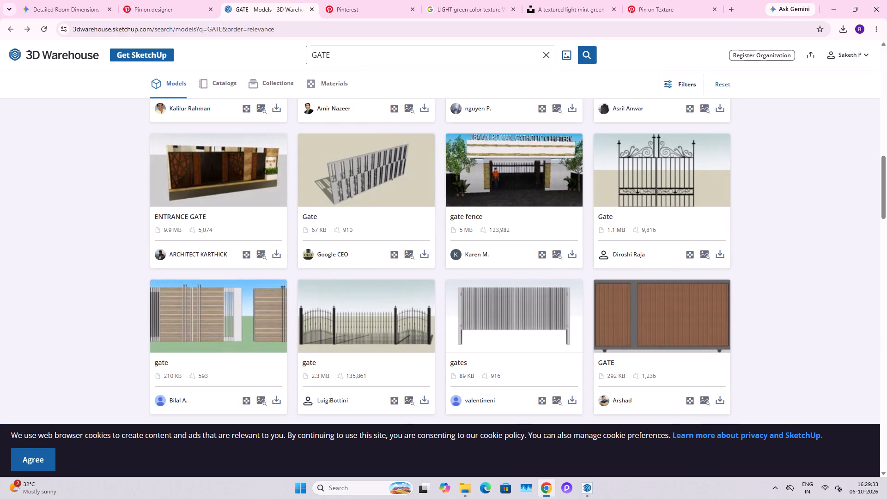
click(379, 4)
scroll(426, 229, down, 2)
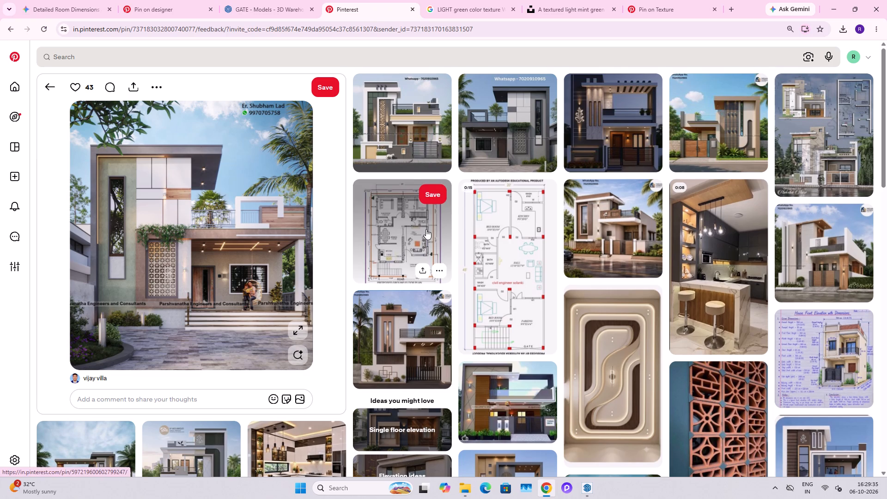
scroll(426, 229, down, 7)
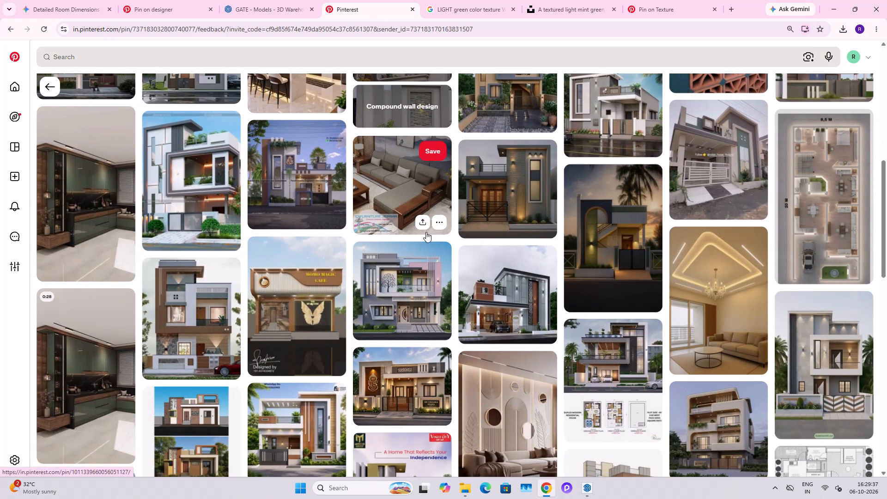
click(298, 292)
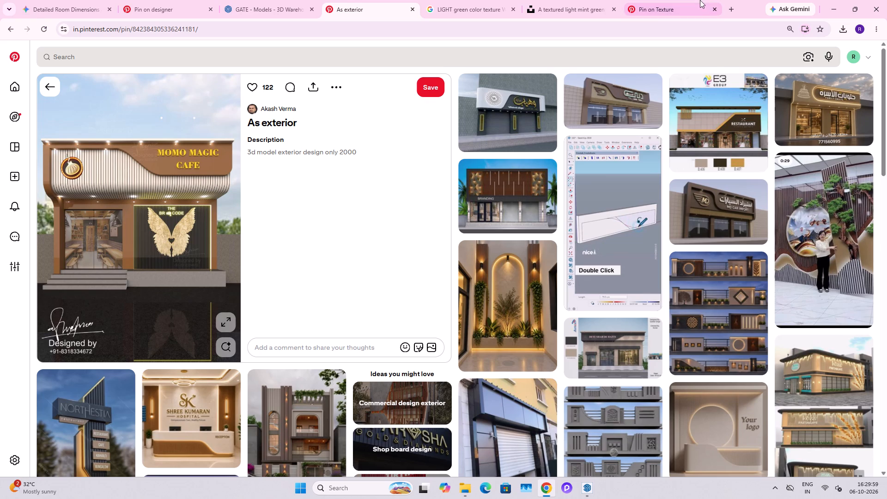
Return to SketchUp and display the saved Scene 1 view.
click(835, 0)
middle_drag(347, 285, 375, 316)
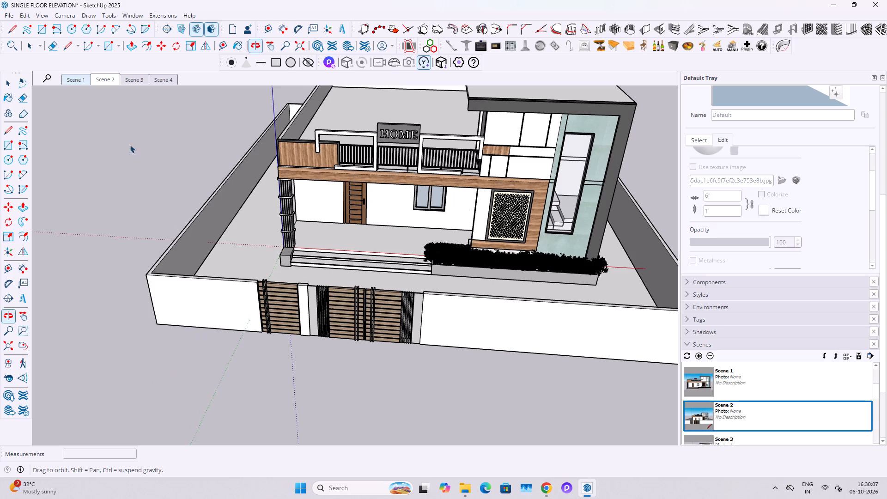
click(72, 76)
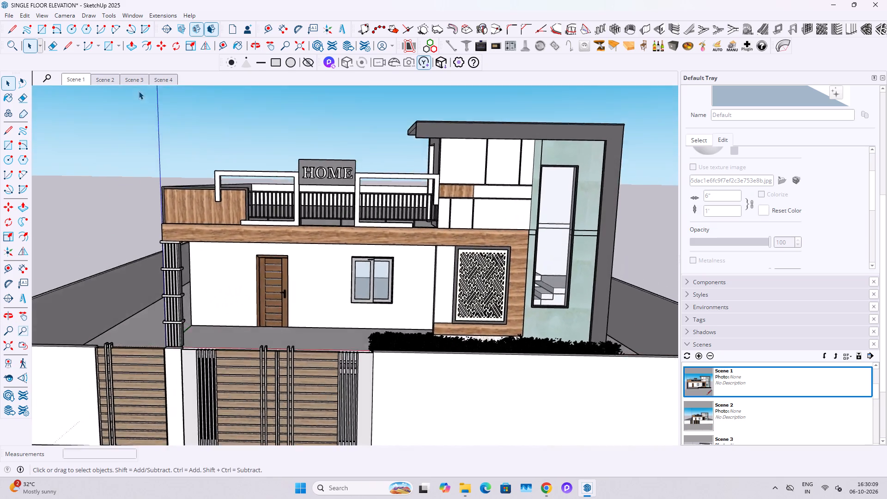
Export the Scene 1 view as a JPEG 2D graphic to the Sony_16GR (E:) drive, named SINGLE FLOOR ELEVATION-1.
click(10, 13)
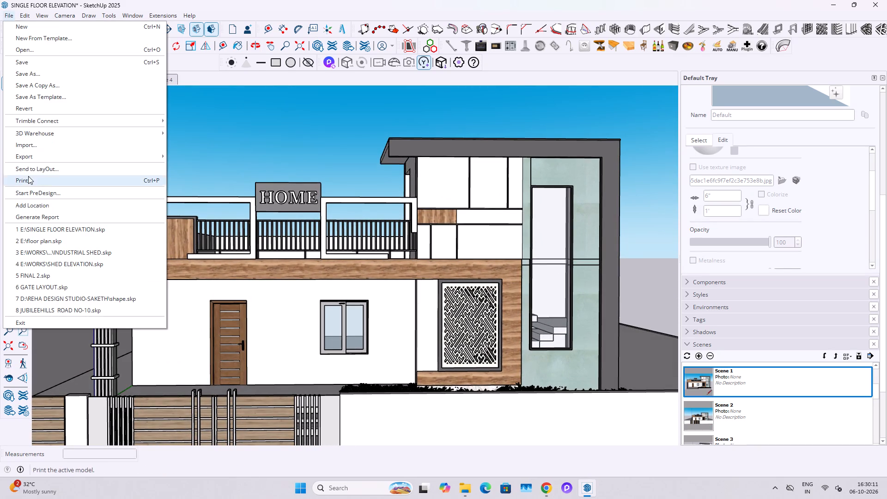
click(35, 155)
click(220, 169)
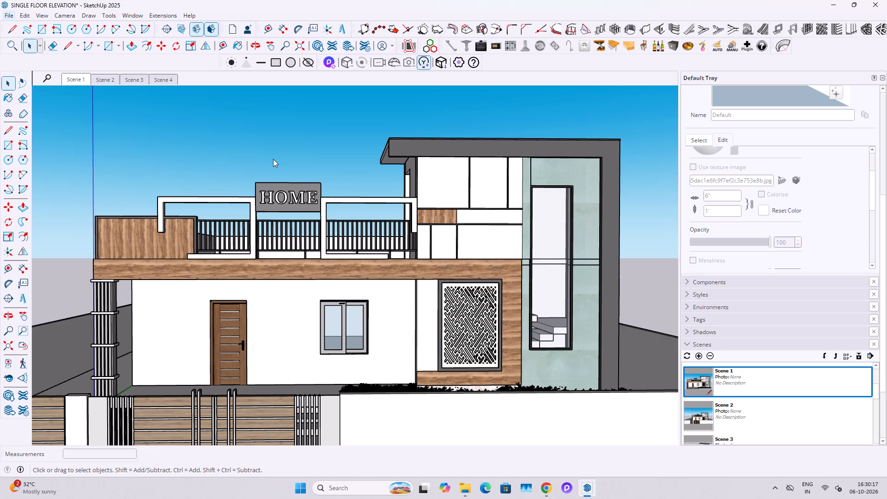
scroll(44, 158, down, 2)
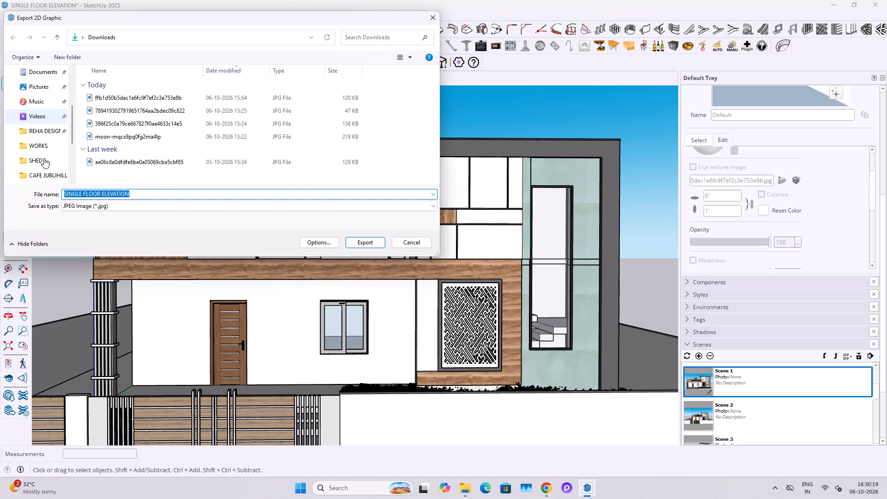
scroll(48, 178, down, 1)
scroll(51, 134, down, 1)
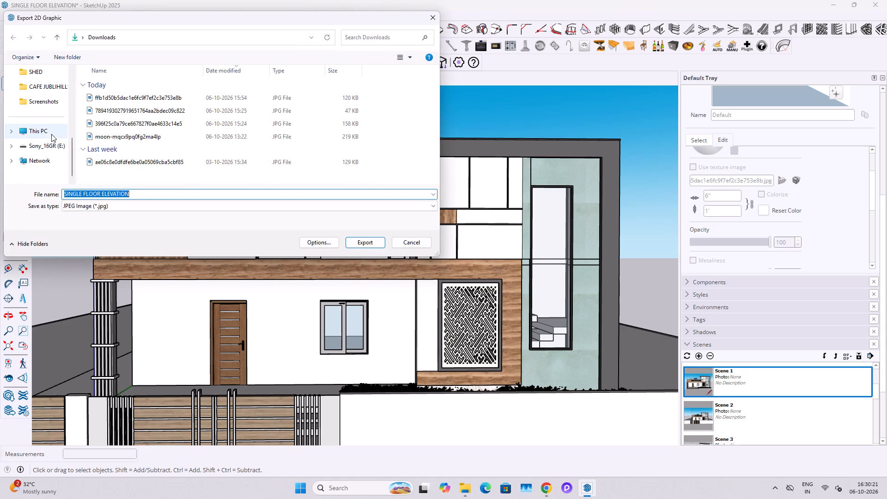
scroll(51, 134, up, 1)
click(39, 84)
scroll(49, 138, down, 2)
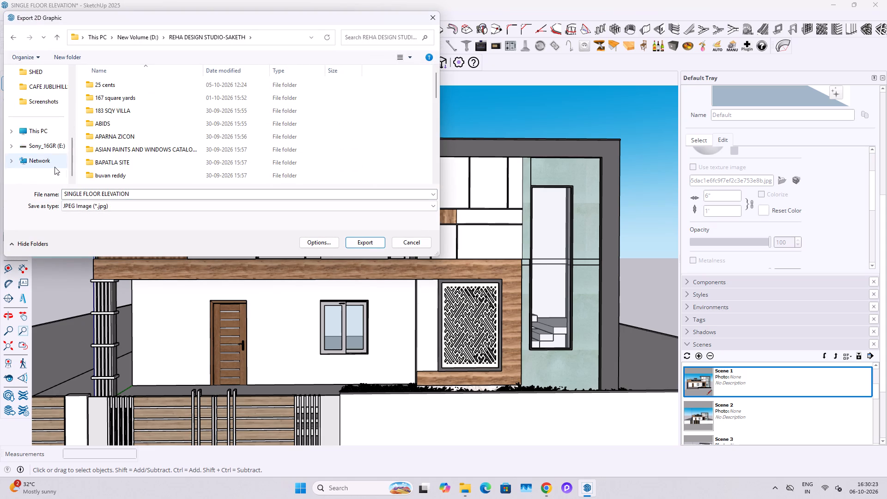
click(52, 148)
click(130, 86)
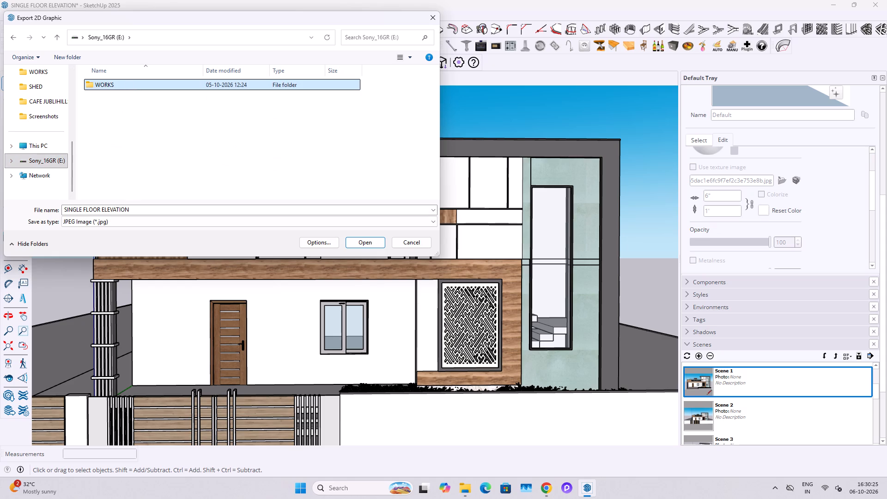
click(139, 213)
click(145, 207)
key(minus)
key(1)
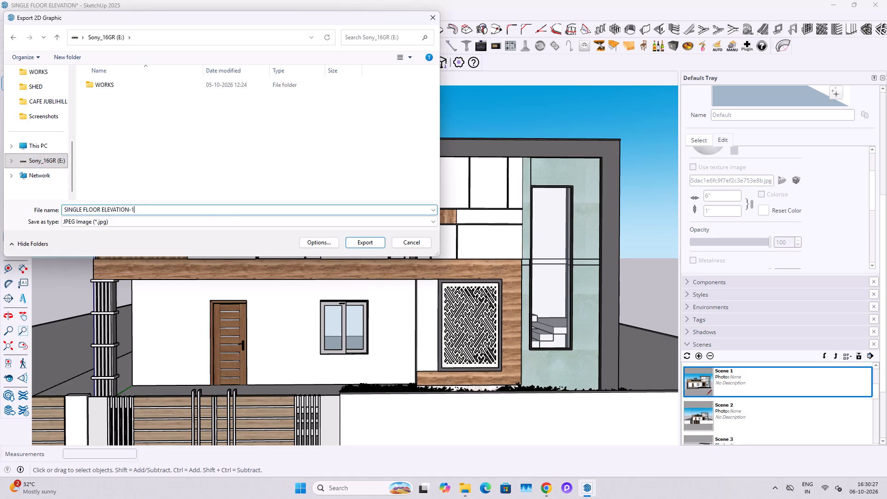
click(374, 241)
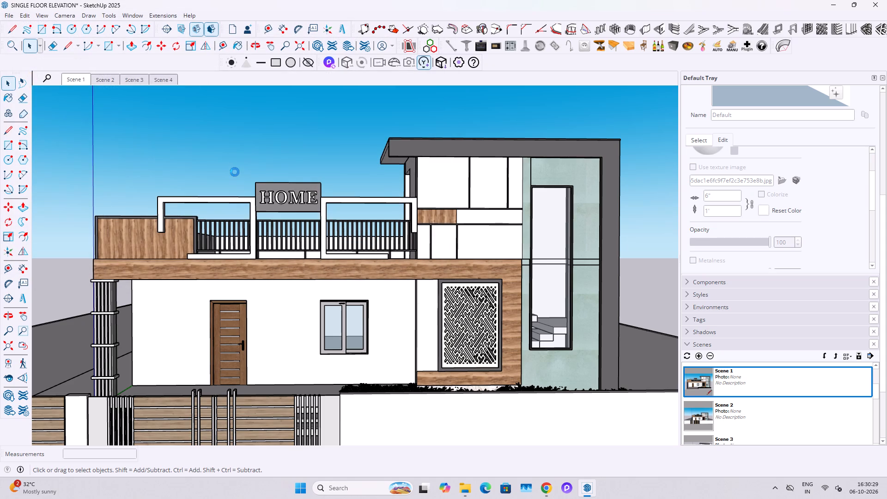
Display Scene 2 and export it as a JPEG 2D graphic named SINGLE FLOOR ELEVATION-2 on the E: drive.
click(104, 79)
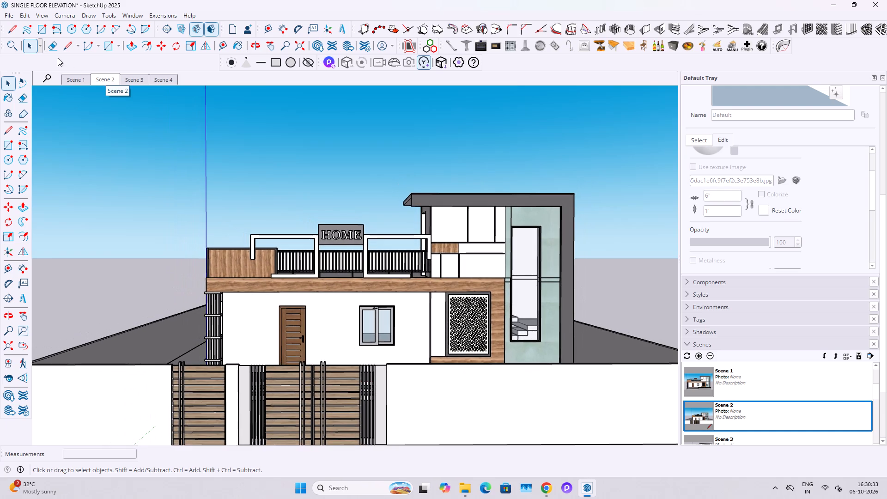
click(6, 17)
click(33, 157)
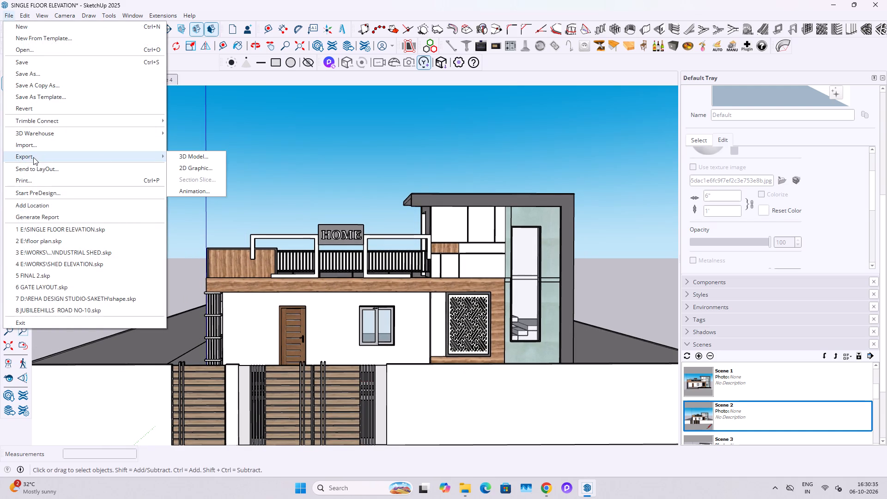
click(178, 163)
click(166, 197)
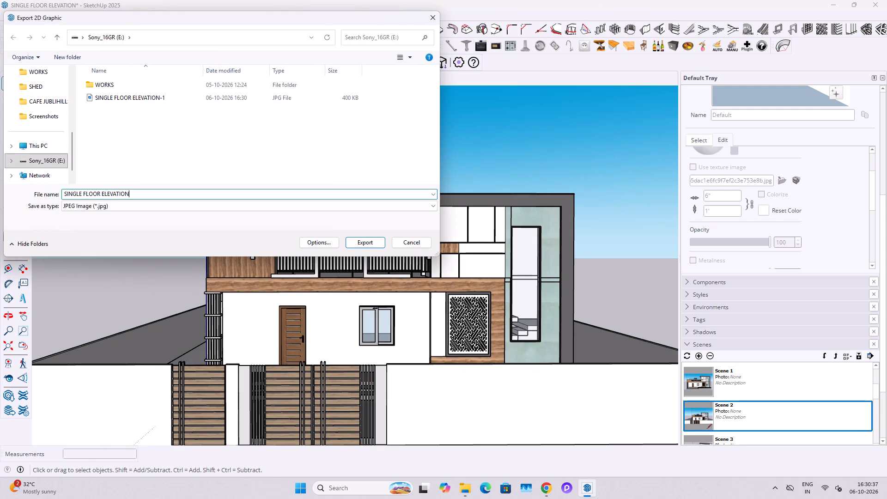
key(minus)
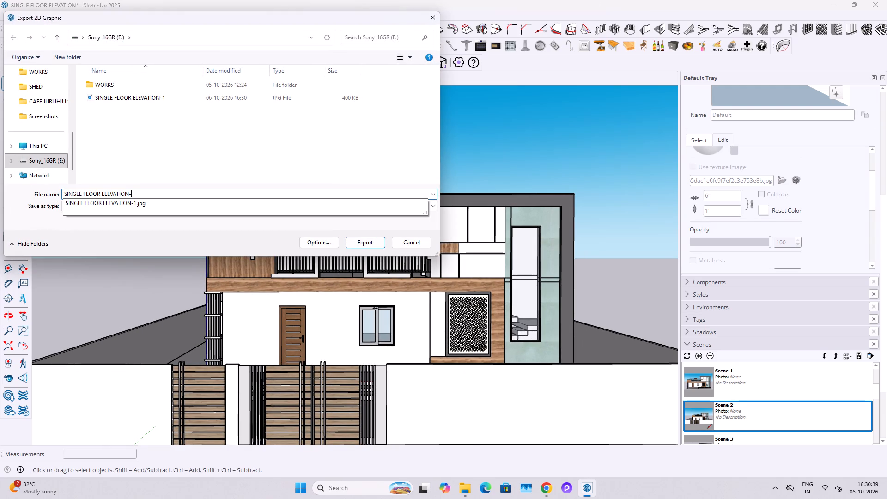
key(2)
click(370, 243)
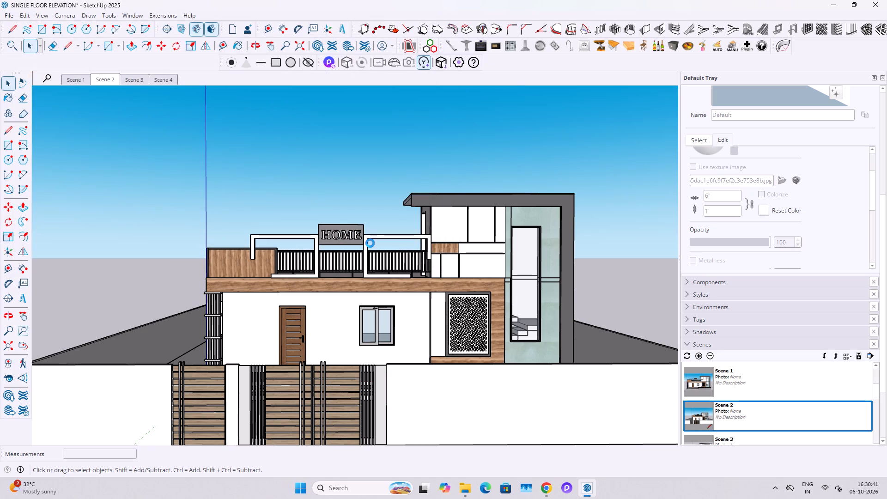
Display Scene 3 and export it as a JPEG 2D graphic named SINGLE FLOOR ELEVATION-3 on the E: drive.
click(135, 82)
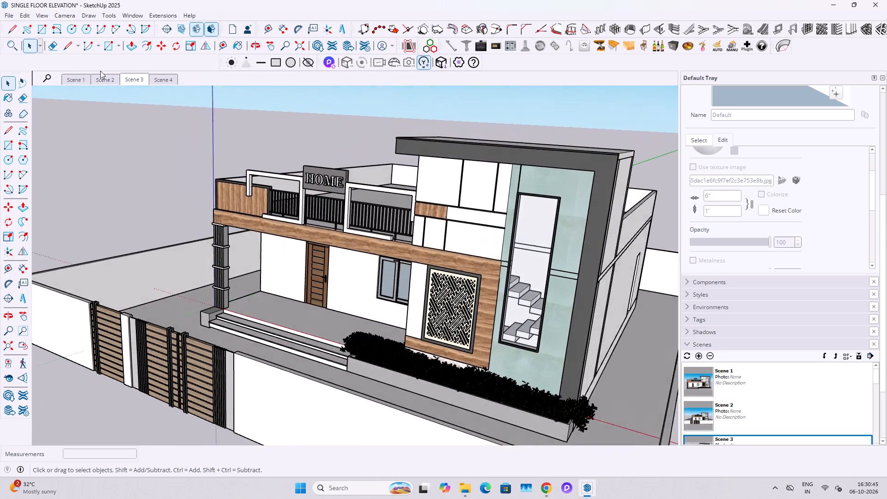
click(5, 15)
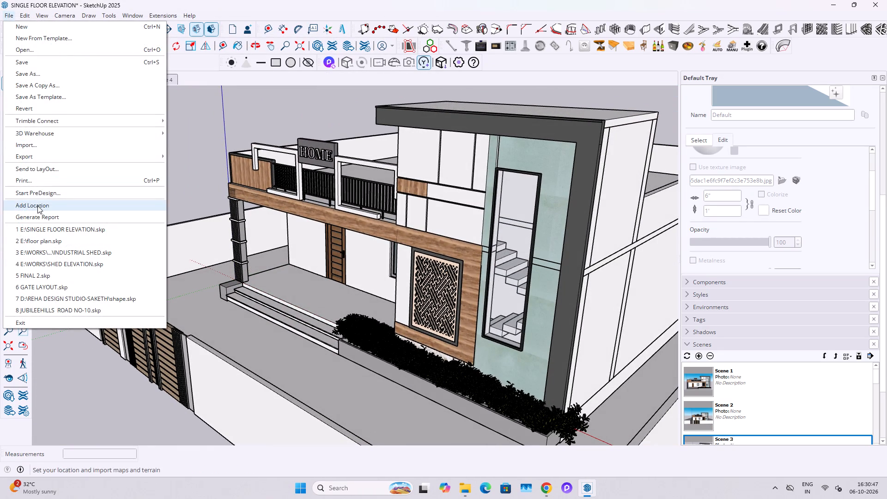
click(37, 157)
click(194, 167)
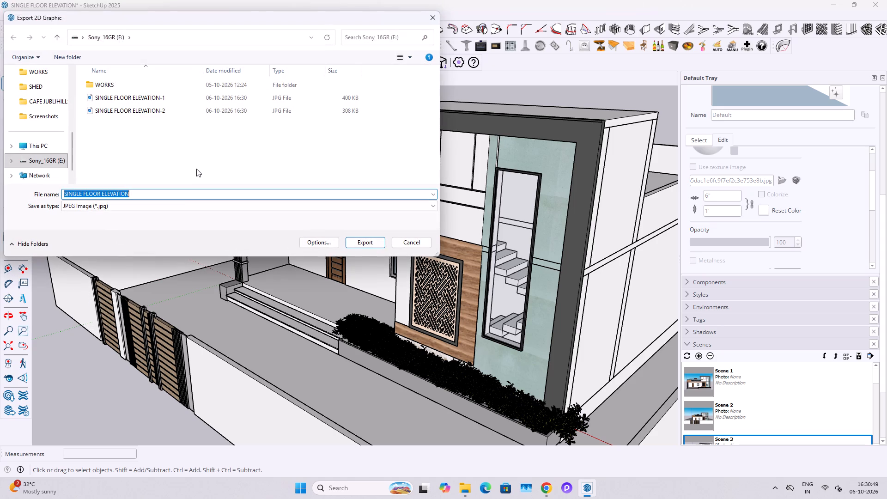
click(172, 189)
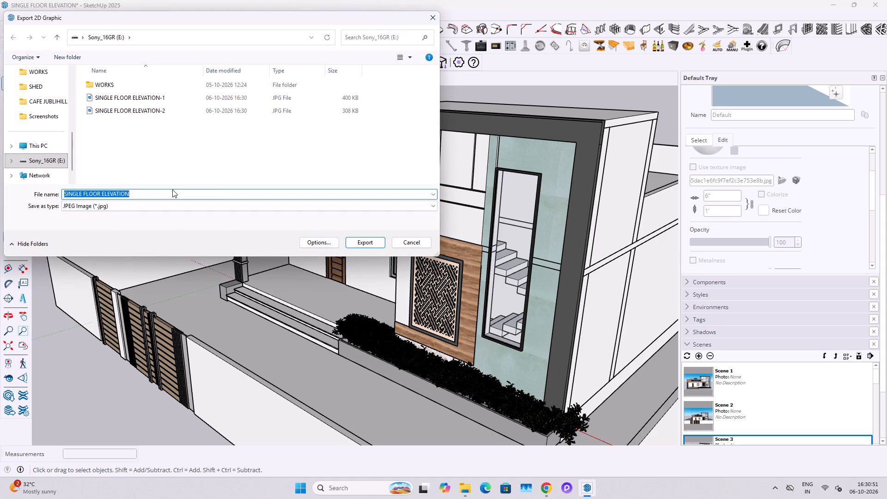
click(172, 190)
click(164, 198)
text(-3)
click(352, 243)
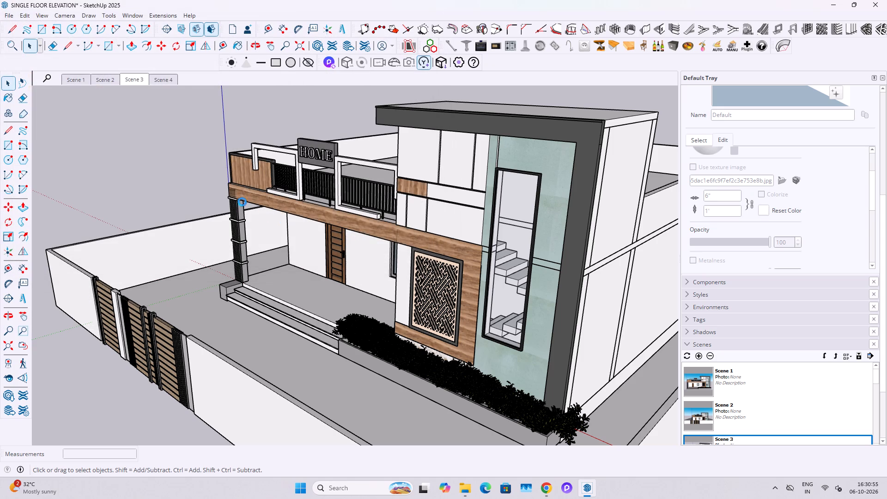
Display Scene 4 and export it as a JPEG 2D graphic named SINGLE FLOOR ELEVATION-4 on the E: drive.
click(161, 83)
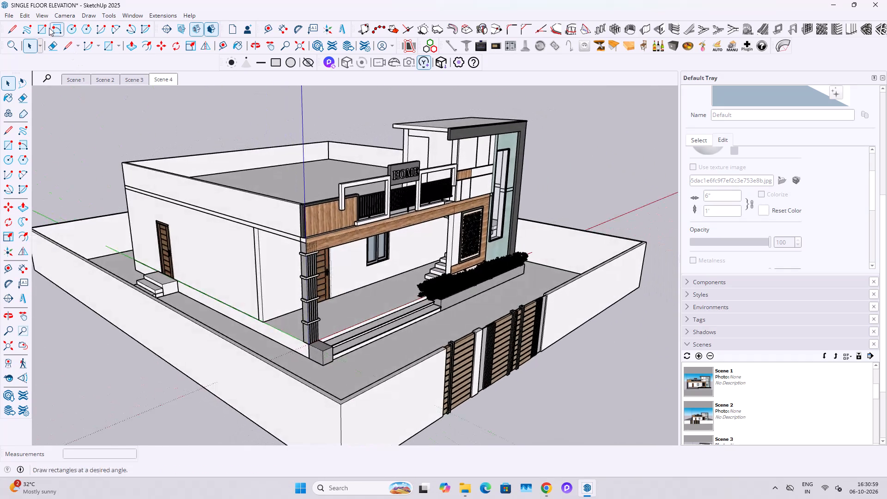
click(9, 18)
click(34, 155)
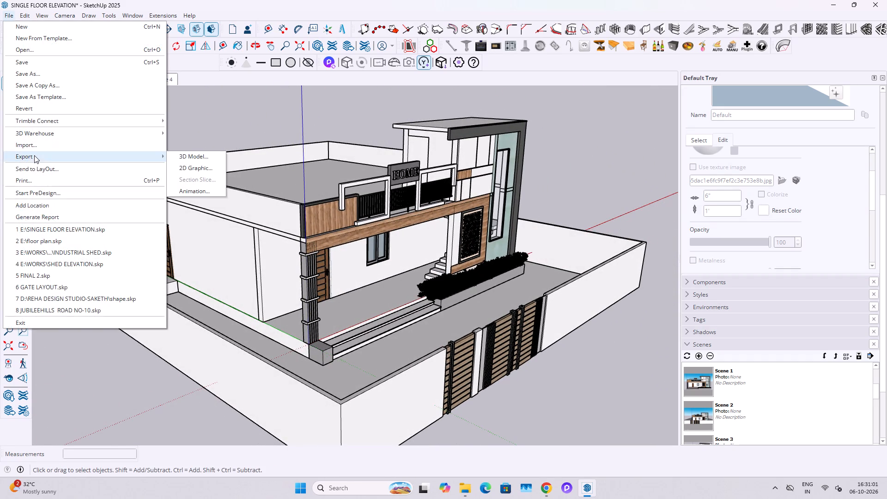
click(180, 165)
click(149, 187)
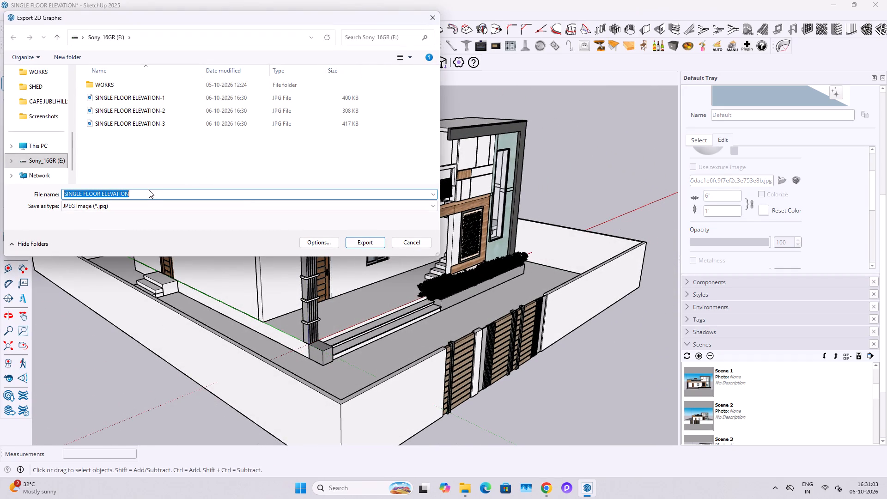
click(149, 190)
click(149, 193)
text(-4)
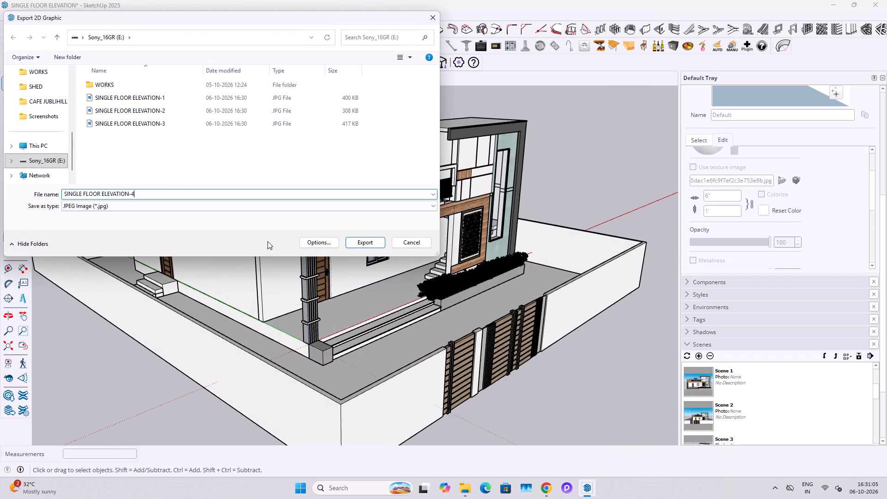
click(366, 239)
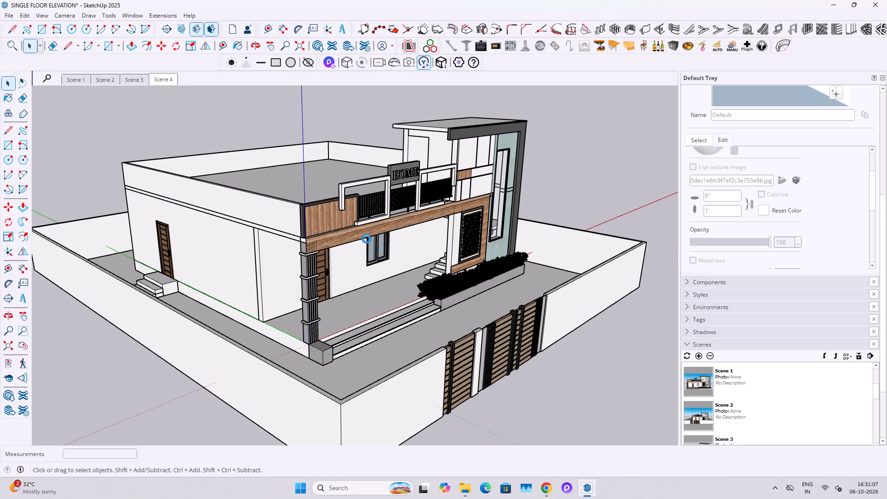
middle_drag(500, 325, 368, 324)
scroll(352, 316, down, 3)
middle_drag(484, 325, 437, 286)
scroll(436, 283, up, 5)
Switch to Chrome, add a blank tab and close the two green texture pages and the Detailed Room Dimensions chat.
click(548, 491)
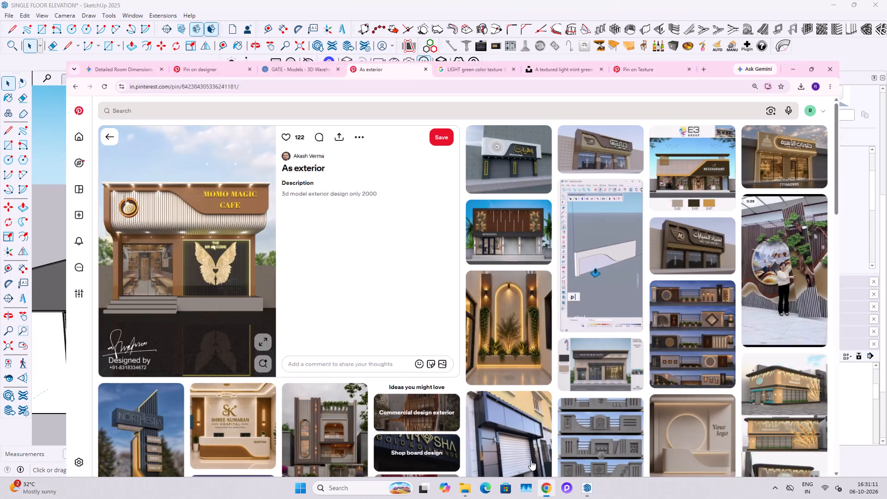
click(734, 5)
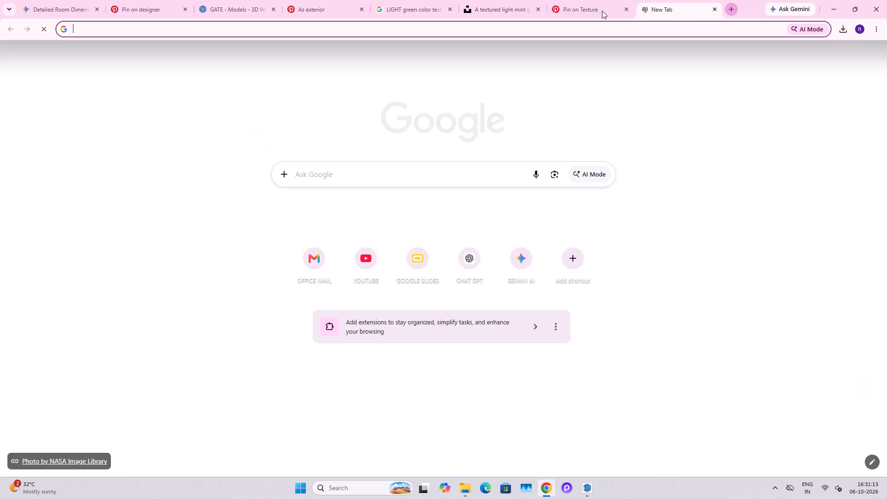
click(536, 7)
click(449, 6)
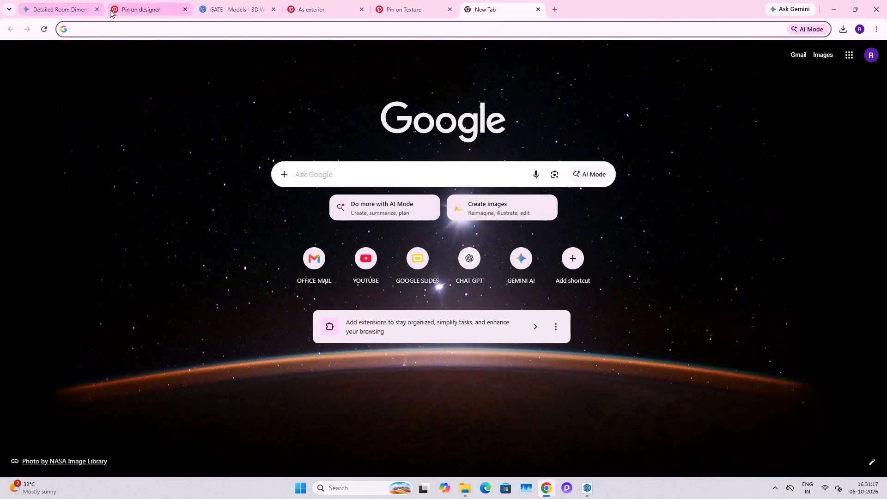
click(96, 9)
Search for gemini ai in the blank tab and open the Google Gemini app.
click(417, 27)
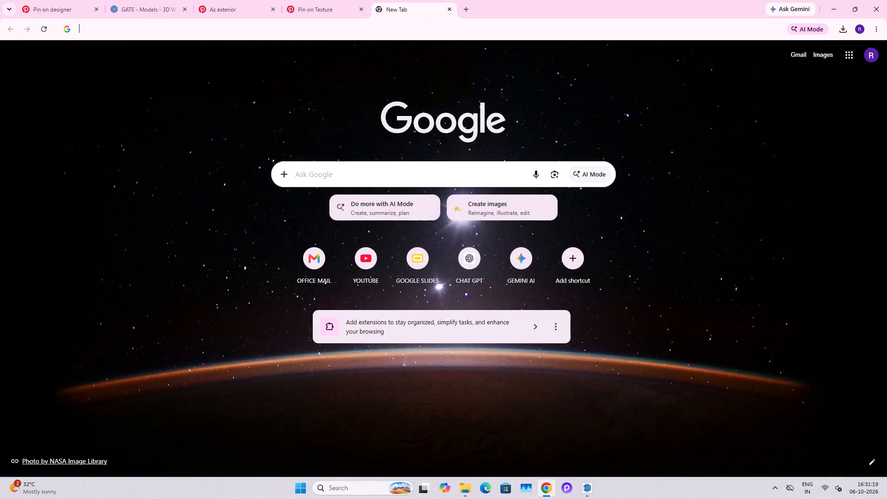
text(GEM)
key(i)
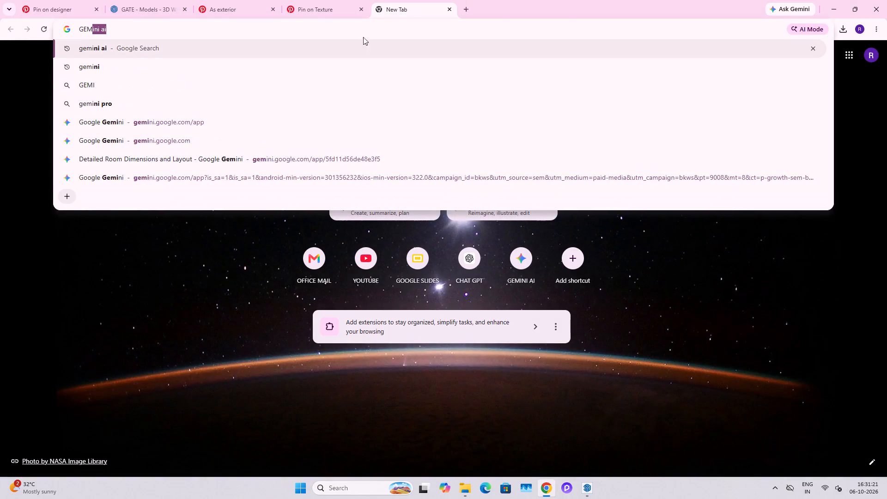
click(189, 50)
click(168, 134)
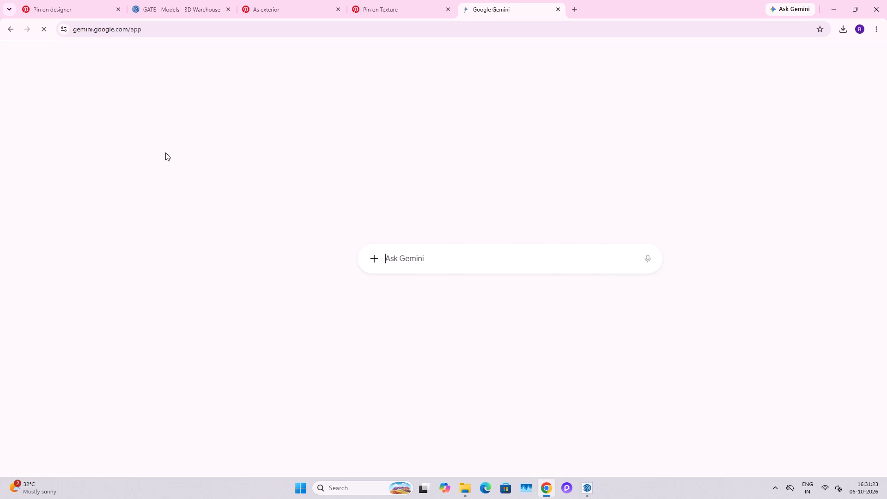
Attach the exported image SINGLE FLOOR ELEVATION-2 to the new Gemini chat.
click(373, 258)
click(394, 283)
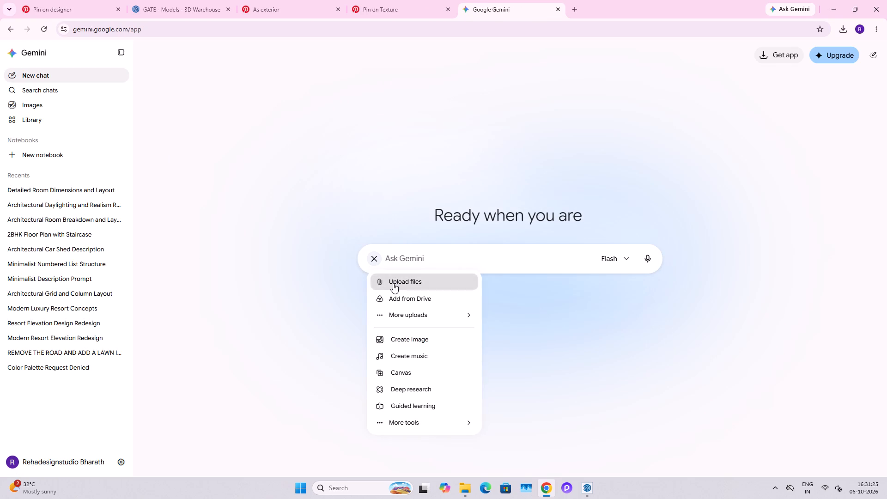
scroll(152, 174, up, 7)
click(47, 67)
scroll(128, 103, down, 2)
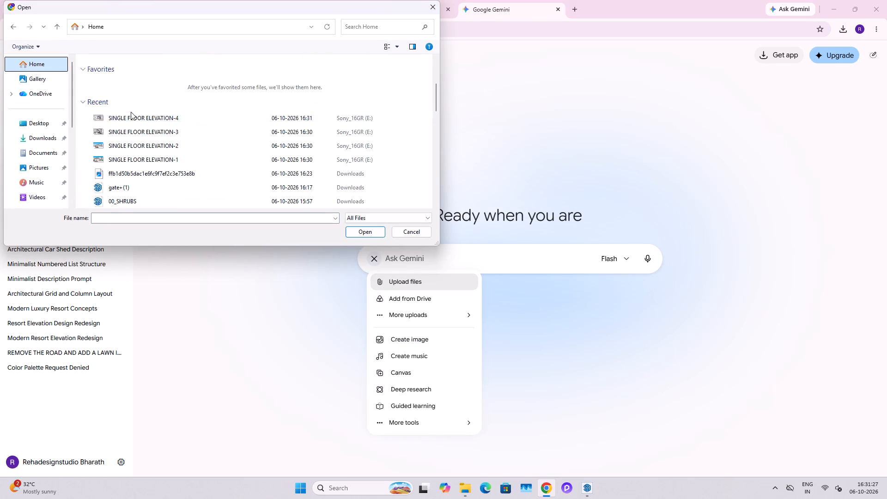
scroll(131, 112, down, 2)
click(177, 119)
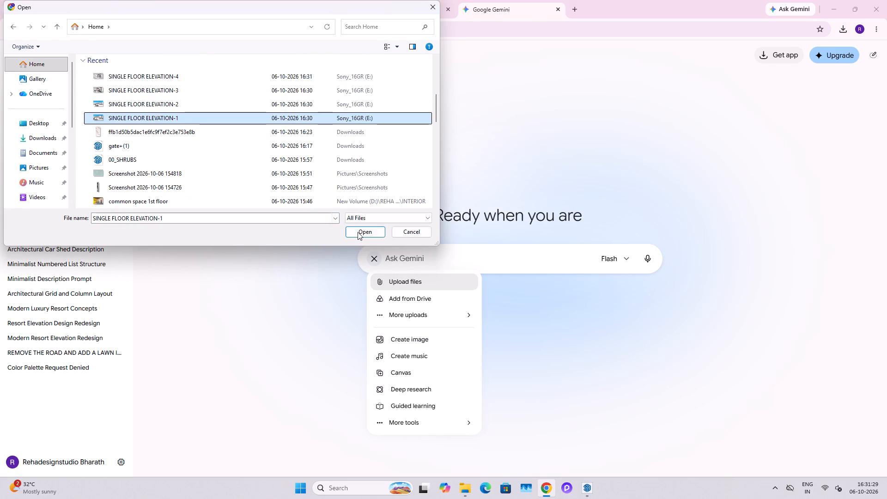
click(161, 104)
click(358, 234)
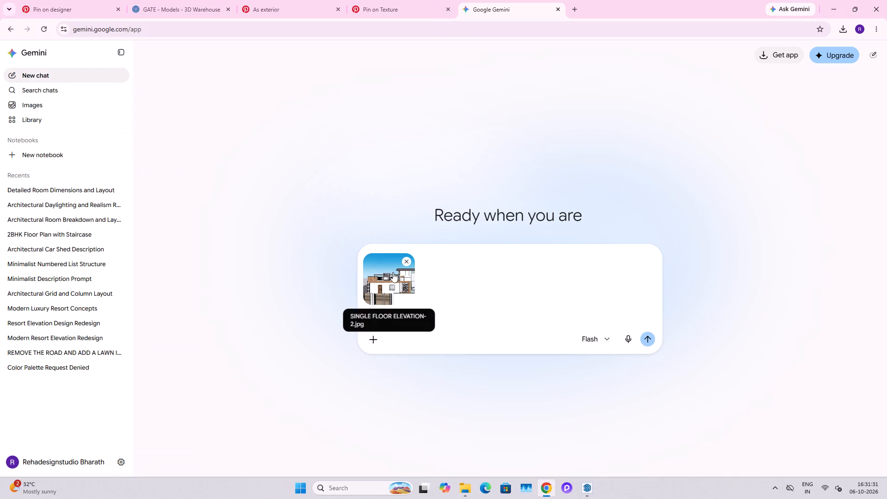
Send Gemini the prompt RENDER THE IMAGE WIT ADDING BACKGROUND with the attached elevation image.
click(434, 317)
text(RENDER)
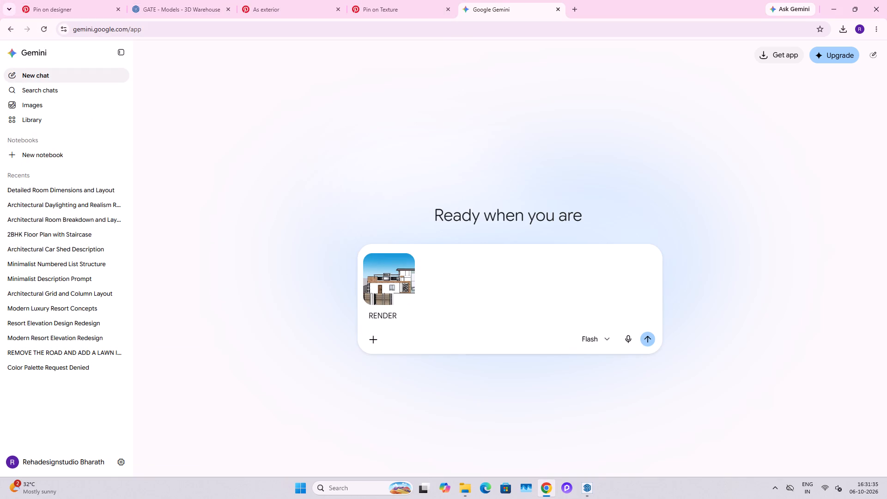
key(space)
text(THE IMAGE)
key(space)
text(WIT ADD)
key(space)
key(BackSpace)
text(ING BACKGROUB)
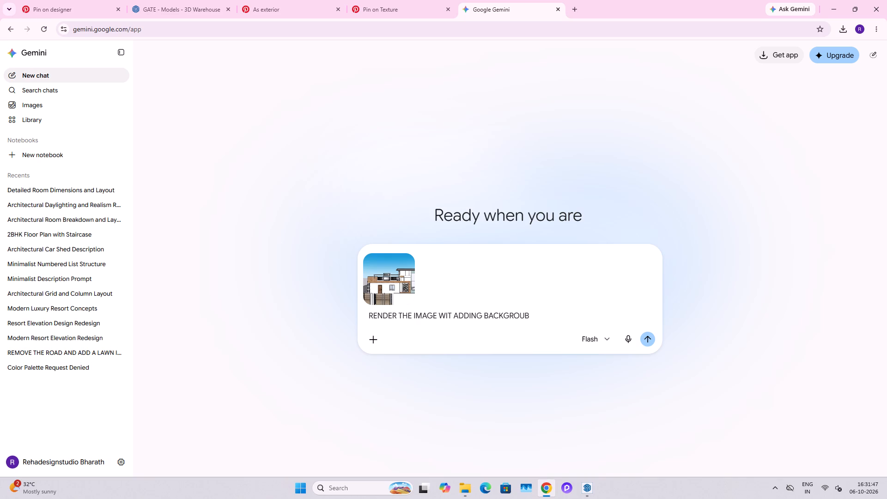
key(BackSpace)
text(ND)
key(space)
key(Return)
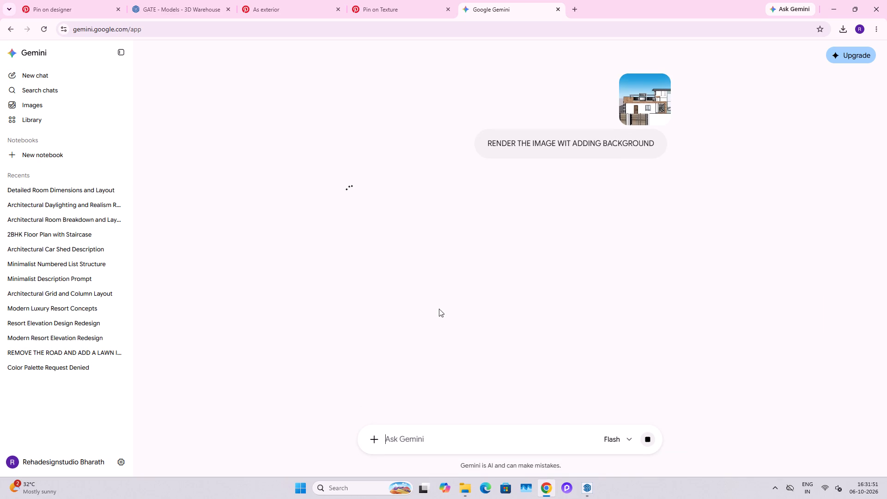
Switch to SketchUp and save the house model.
click(837, 6)
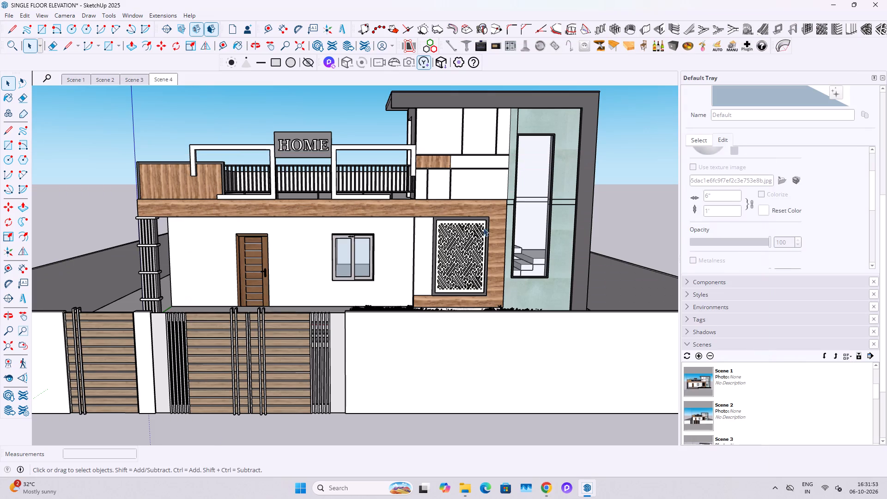
key(ctrl+s)
click(395, 313)
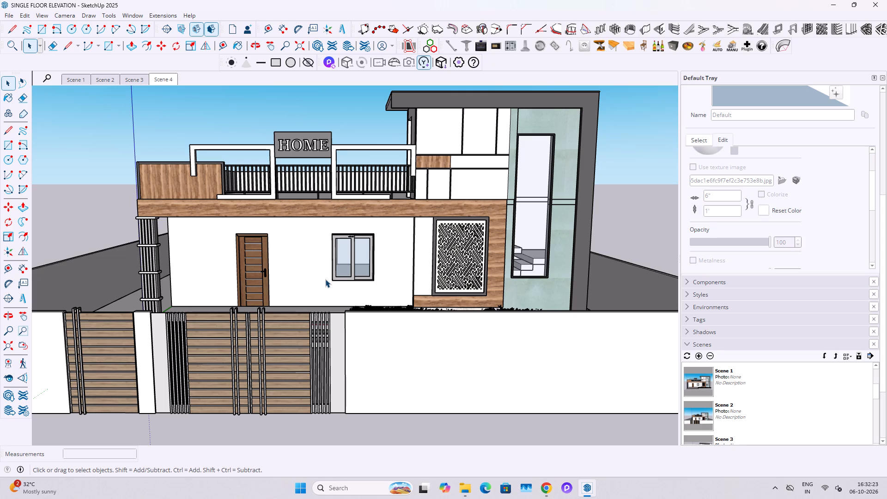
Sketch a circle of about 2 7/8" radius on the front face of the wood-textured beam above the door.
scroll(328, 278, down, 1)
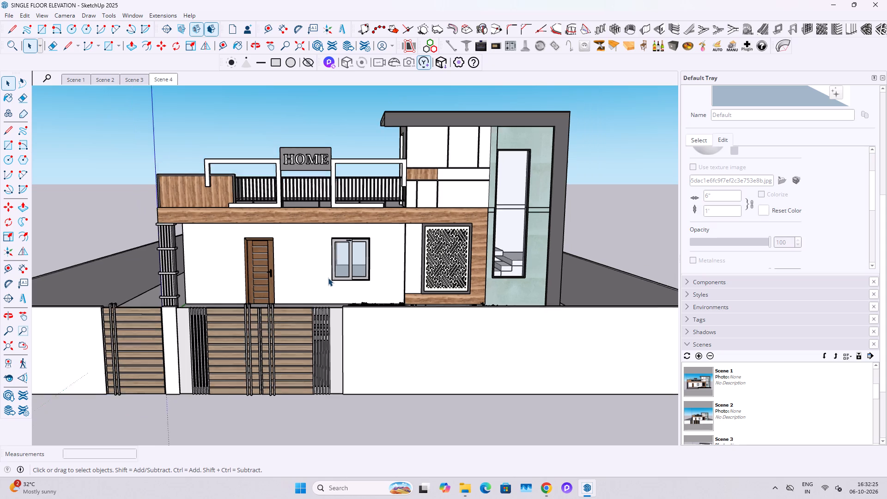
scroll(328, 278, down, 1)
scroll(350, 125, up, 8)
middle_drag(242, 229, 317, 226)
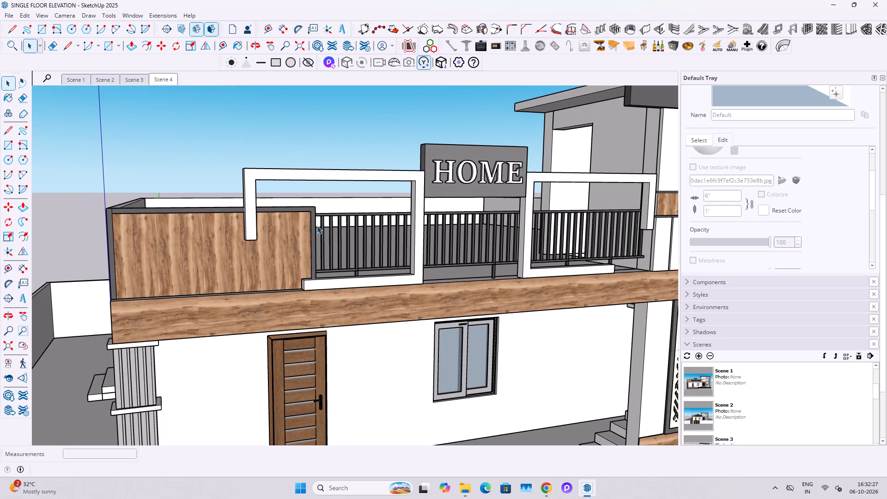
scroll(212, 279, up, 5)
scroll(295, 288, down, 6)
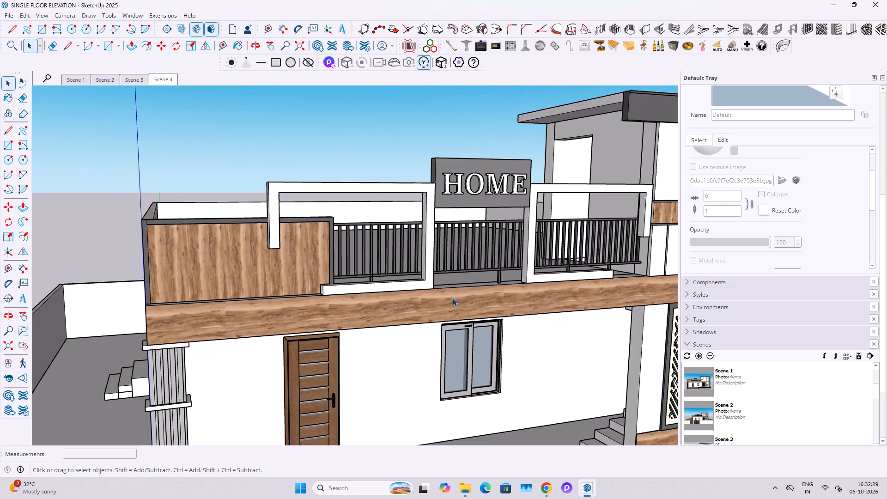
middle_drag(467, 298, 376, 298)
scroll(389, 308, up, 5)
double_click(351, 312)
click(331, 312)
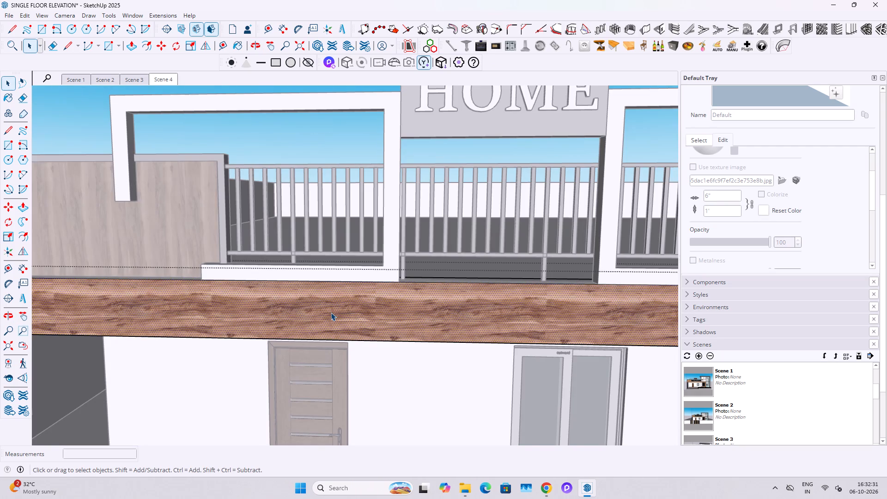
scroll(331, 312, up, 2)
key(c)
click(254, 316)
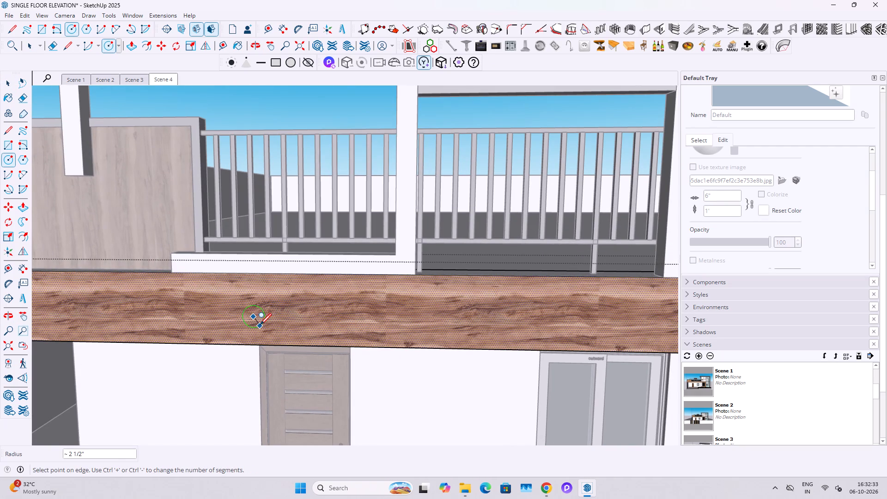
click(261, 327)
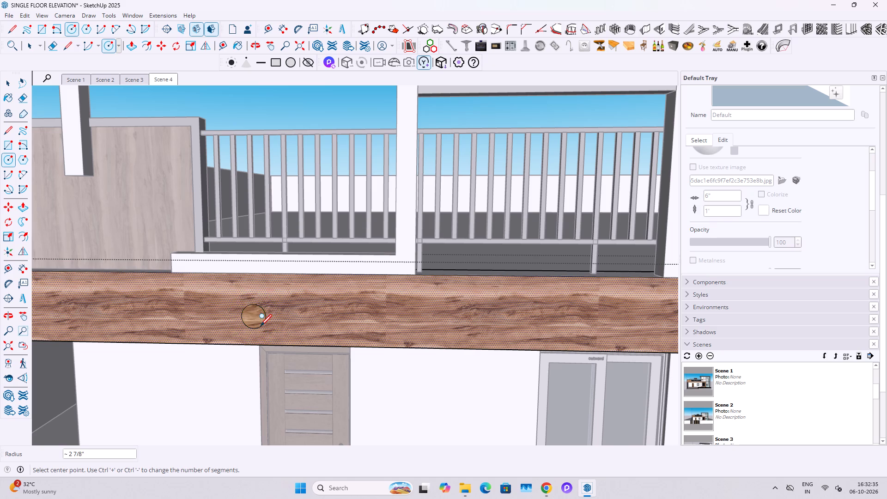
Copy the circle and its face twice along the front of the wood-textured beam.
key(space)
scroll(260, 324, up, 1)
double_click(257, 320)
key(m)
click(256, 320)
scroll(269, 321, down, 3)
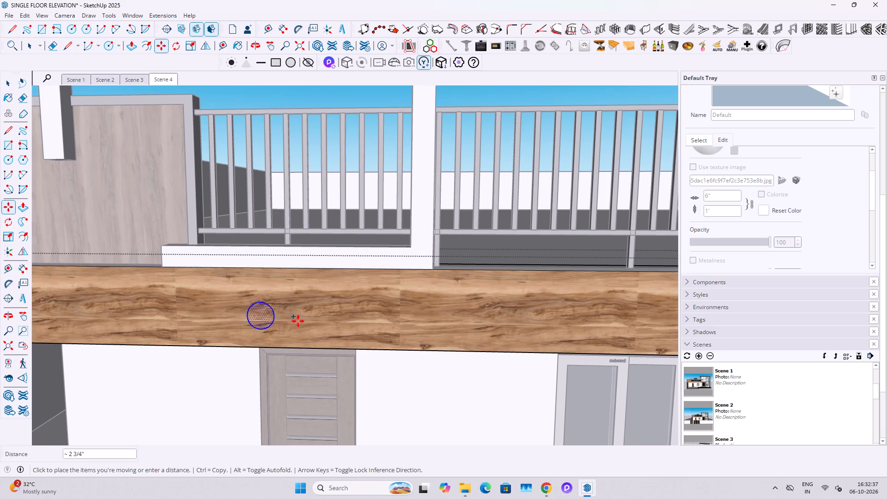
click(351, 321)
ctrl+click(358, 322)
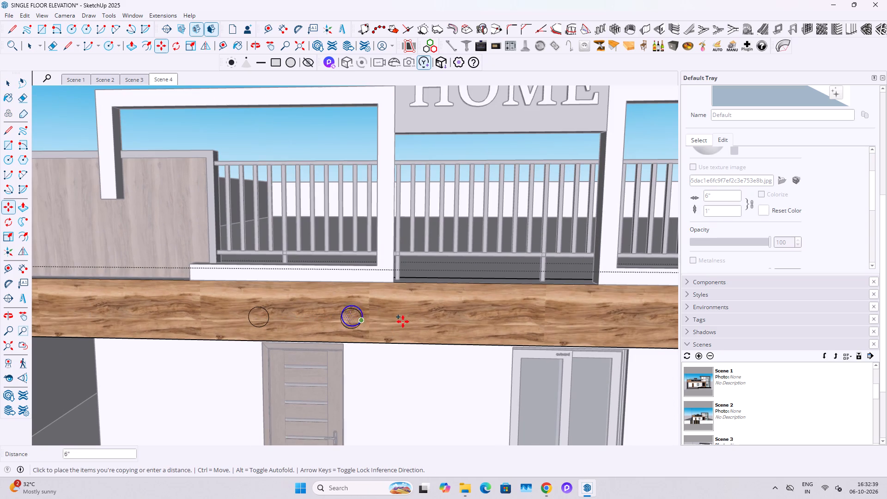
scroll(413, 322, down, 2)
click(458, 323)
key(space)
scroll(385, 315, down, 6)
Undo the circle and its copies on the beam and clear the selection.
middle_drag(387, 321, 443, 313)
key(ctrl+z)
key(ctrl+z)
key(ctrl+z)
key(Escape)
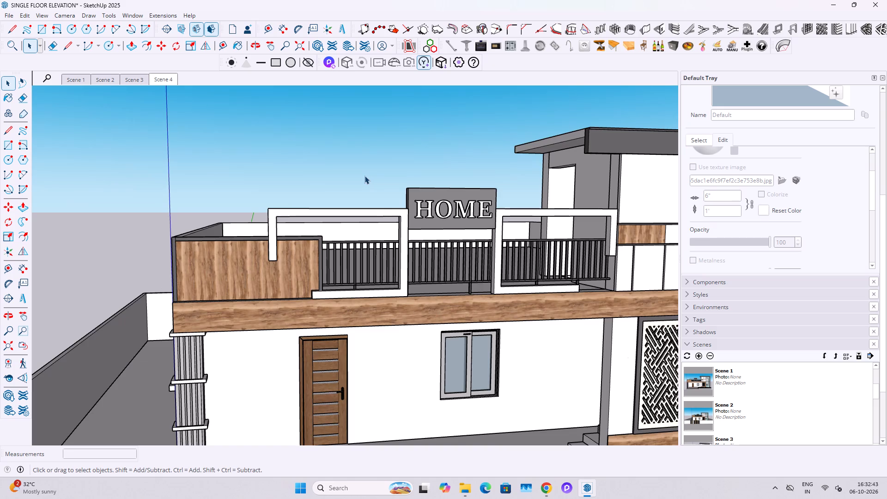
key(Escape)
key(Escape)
Switch to Chrome, open Gemini's rendered elevation in the enlarged image view and save it.
click(545, 488)
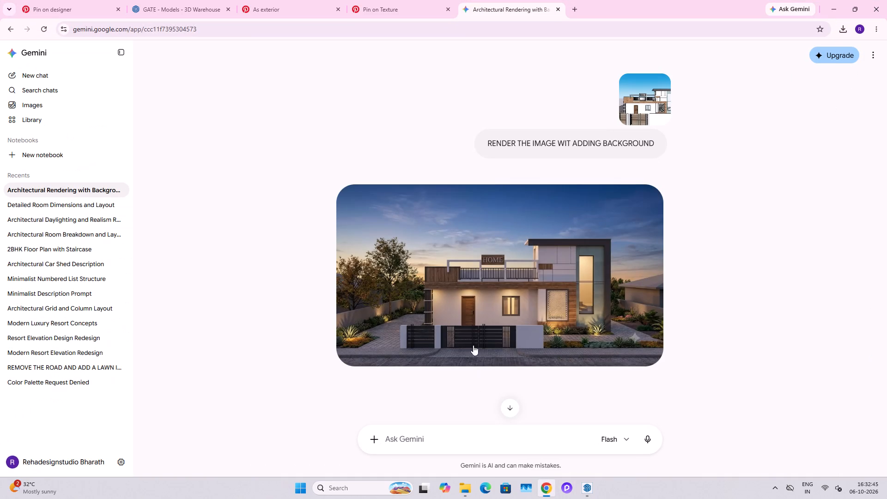
click(472, 331)
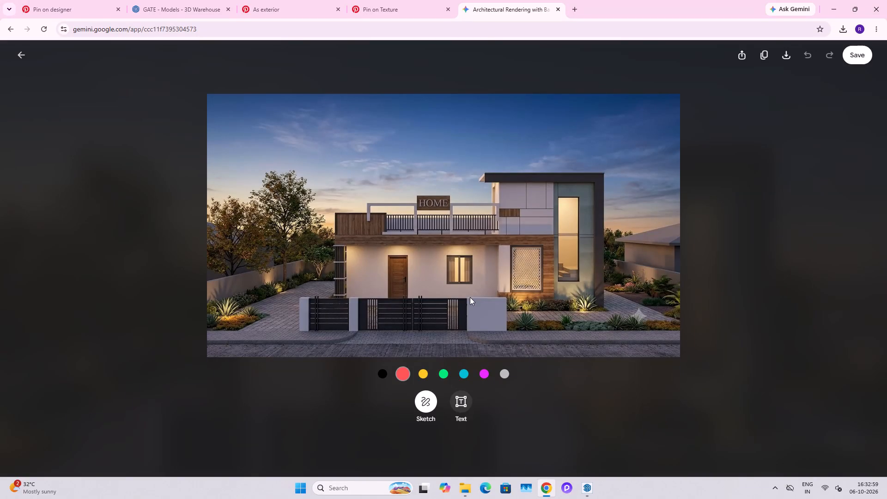
key(Escape)
key(Escape)
key(Escape)
key(Escape)
key(Escape)
click(858, 62)
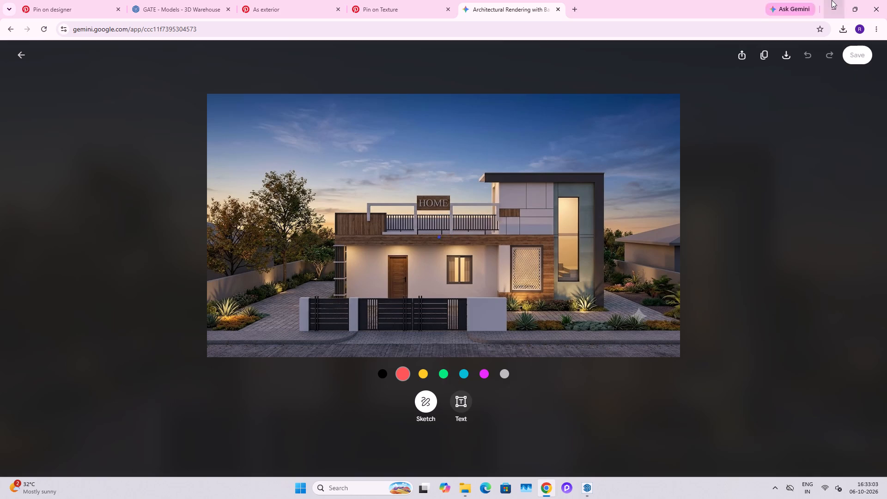
Return to SketchUp and save the house model.
click(832, 0)
key(Escape)
key(Escape)
middle_drag(492, 290, 443, 298)
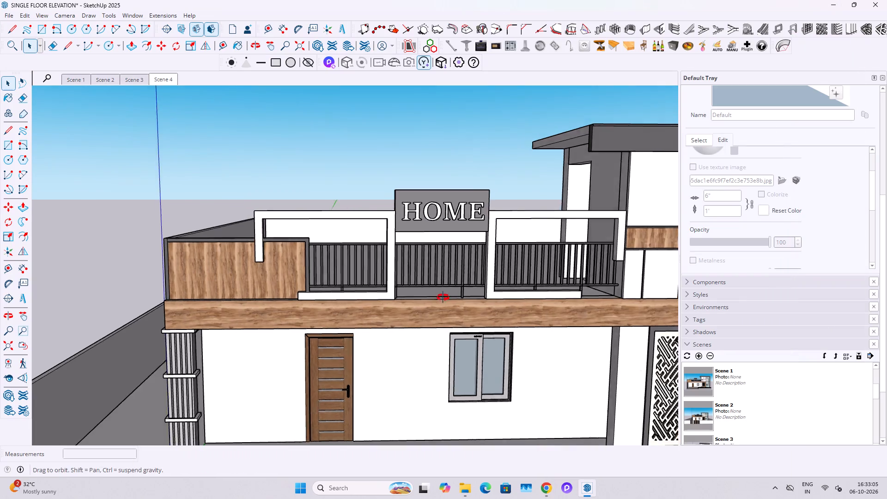
middle_drag(443, 298, 445, 297)
scroll(427, 302, down, 4)
key(ctrl+s)
Examine the front elevation and the sliding window beside the door, including its frame, tracks and lettering, up close.
scroll(338, 268, down, 2)
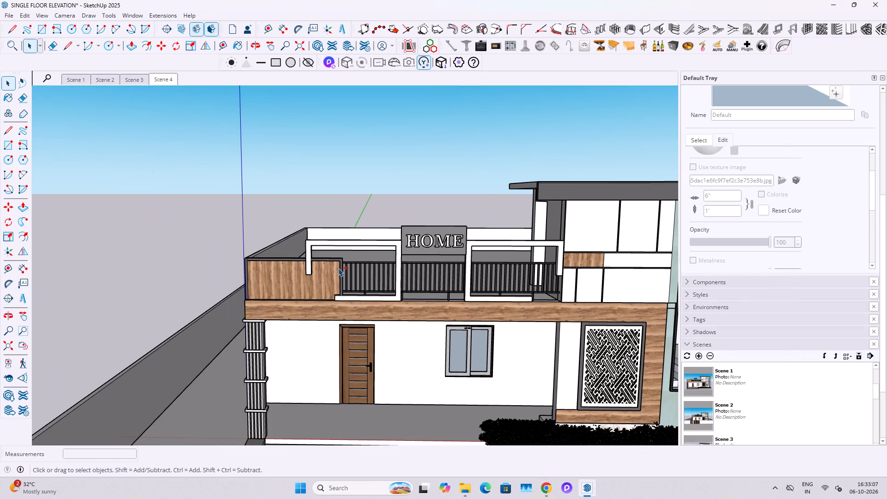
scroll(337, 244, down, 14)
shift+middle_drag(421, 313, 386, 314)
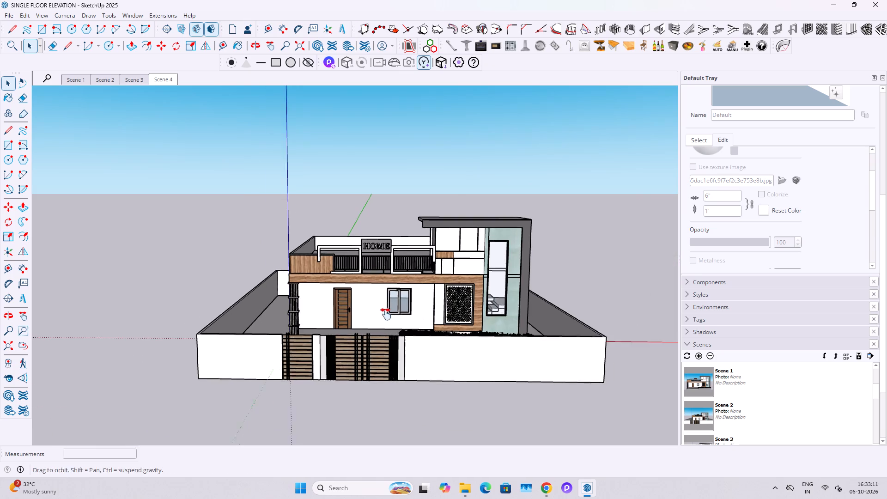
shift+middle_drag(386, 314, 382, 314)
scroll(384, 326, up, 19)
shift+middle_drag(389, 246, 409, 327)
scroll(413, 221, up, 15)
middle_drag(444, 194, 431, 145)
scroll(431, 144, up, 1)
scroll(423, 145, down, 4)
middle_drag(393, 168, 334, 118)
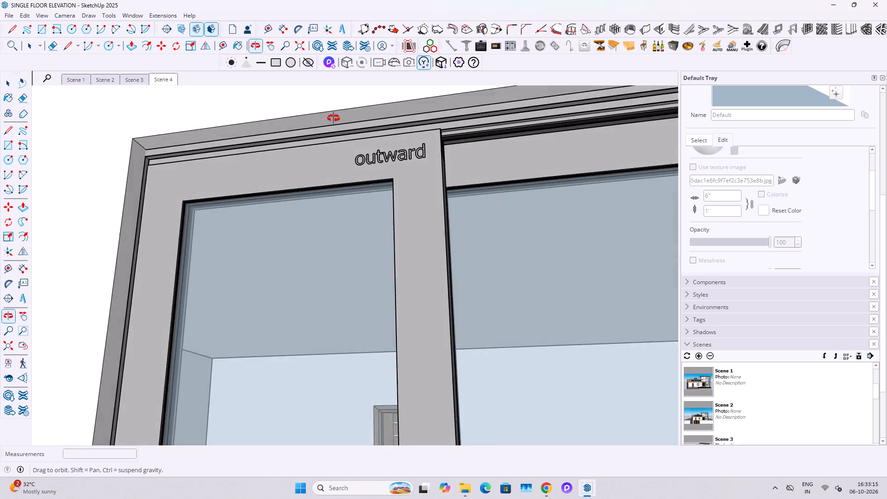
middle_drag(334, 118, 148, 166)
middle_drag(341, 164, 362, 201)
scroll(355, 189, up, 8)
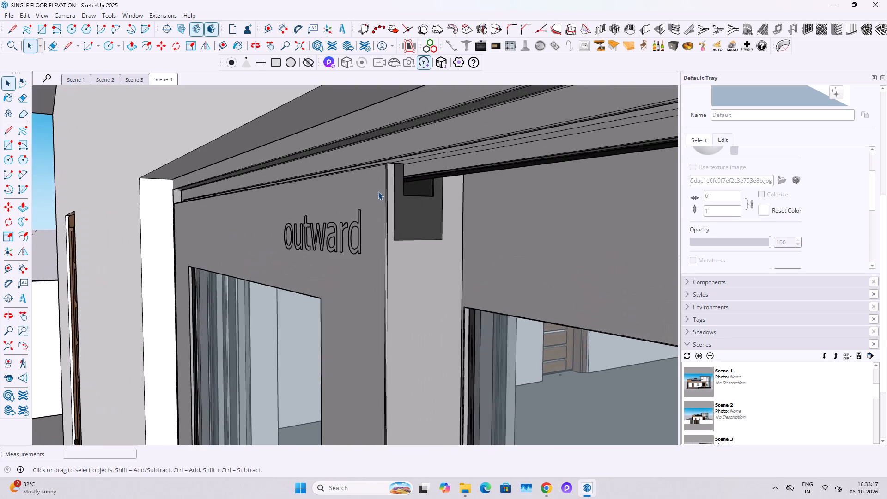
scroll(378, 191, up, 5)
middle_drag(413, 204, 448, 174)
scroll(466, 182, down, 5)
scroll(393, 221, up, 5)
middle_drag(332, 243, 417, 261)
scroll(417, 258, down, 5)
middle_drag(474, 239, 237, 163)
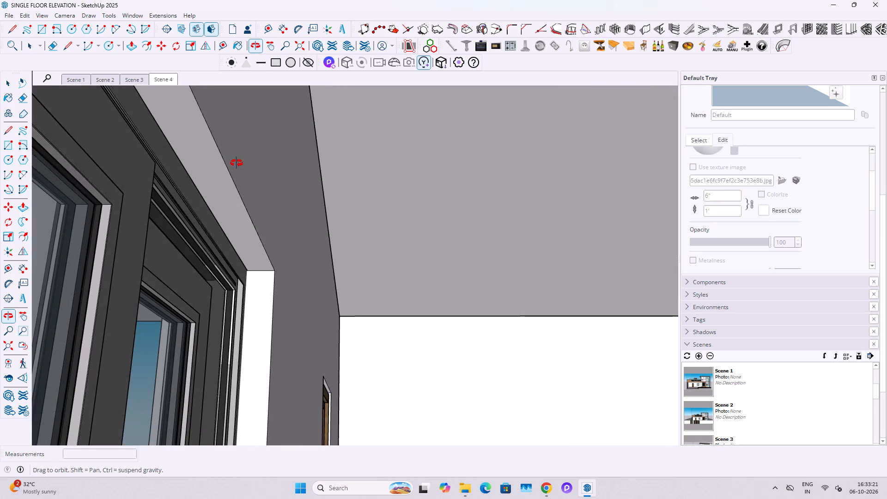
middle_drag(237, 163, 577, 243)
scroll(457, 241, down, 20)
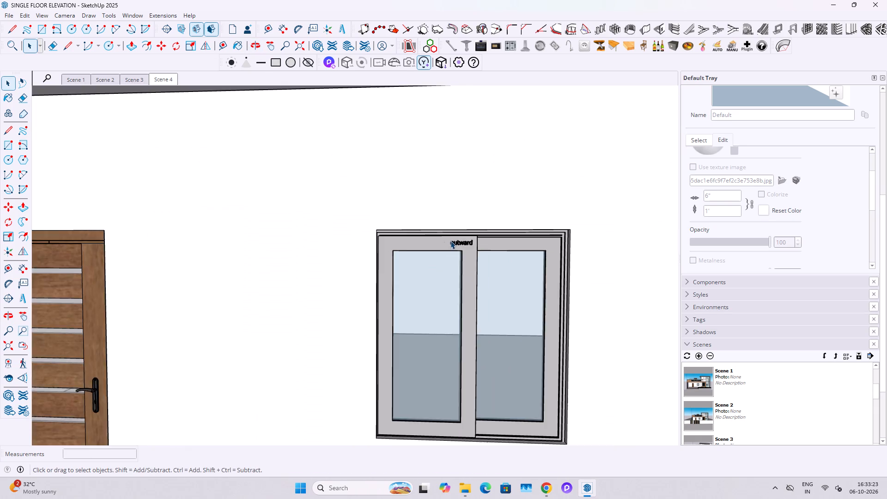
Save the house model with the front facade back in view.
scroll(450, 241, down, 11)
middle_drag(456, 289, 466, 296)
scroll(459, 298, down, 2)
key(ctrl+s)
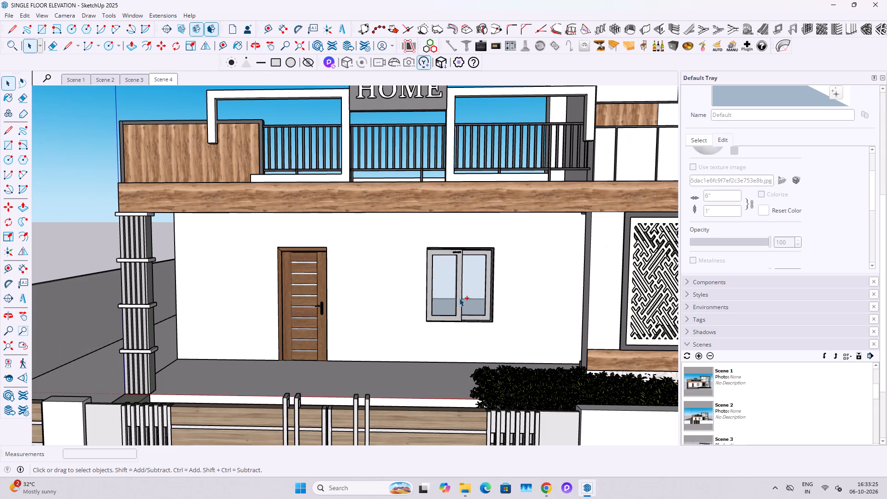
Frame the door, window and terrace railing of the front facade and save the model again.
scroll(457, 302, up, 4)
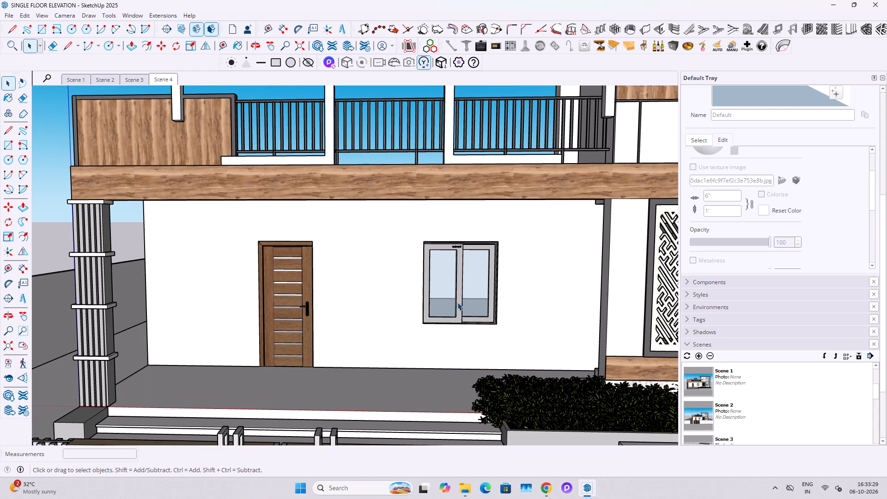
scroll(457, 302, down, 5)
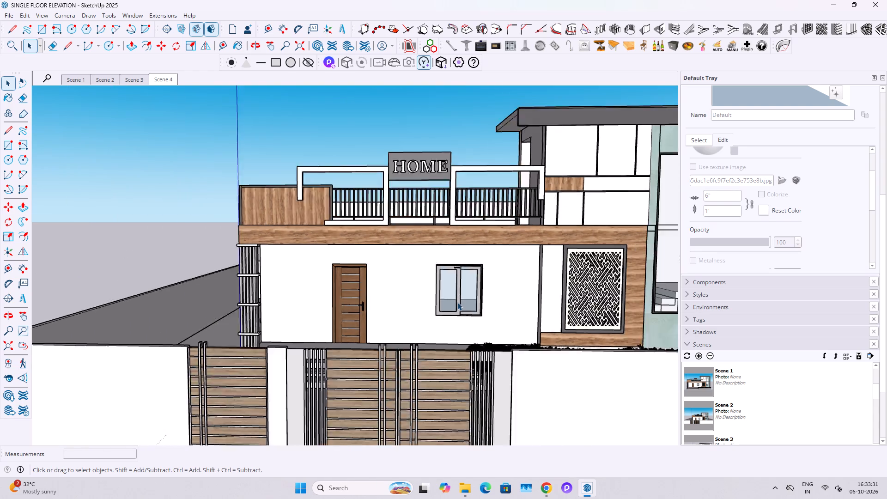
scroll(457, 302, down, 2)
scroll(458, 302, up, 3)
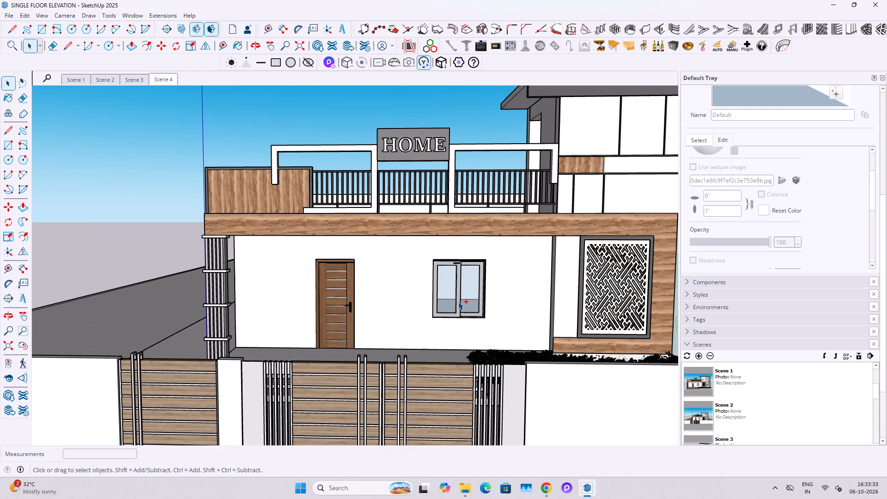
key(ctrl+s)
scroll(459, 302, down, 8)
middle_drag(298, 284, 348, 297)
Place a construction guide along the bottom edge of the house's rear wall, extending across the side passage at the corner.
scroll(349, 296, down, 5)
scroll(289, 277, down, 4)
middle_drag(395, 273, 284, 320)
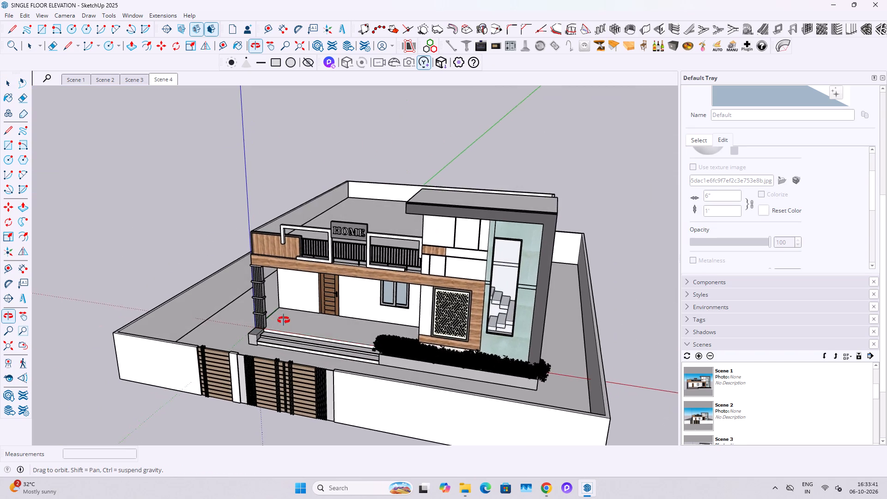
middle_drag(284, 320, 298, 337)
middle_drag(404, 286, 312, 340)
scroll(446, 414, up, 7)
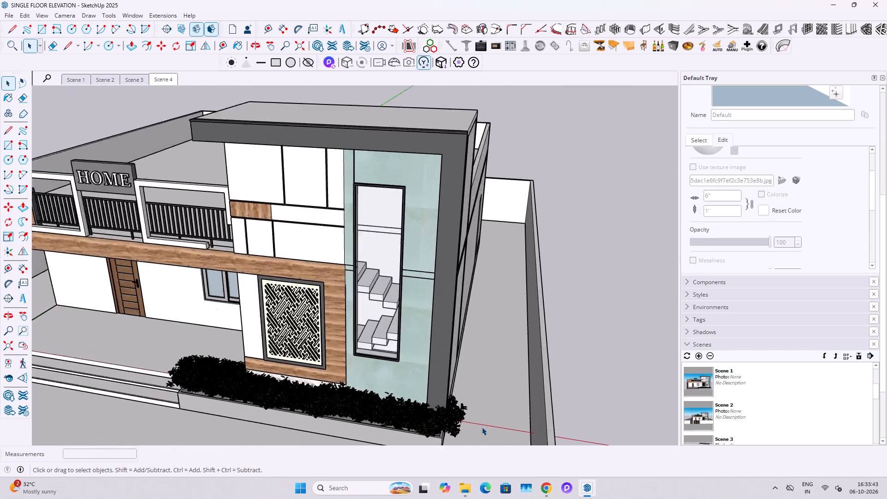
scroll(482, 427, up, 2)
middle_drag(395, 409, 318, 428)
middle_drag(518, 374, 248, 434)
shift+middle_drag(363, 391, 327, 356)
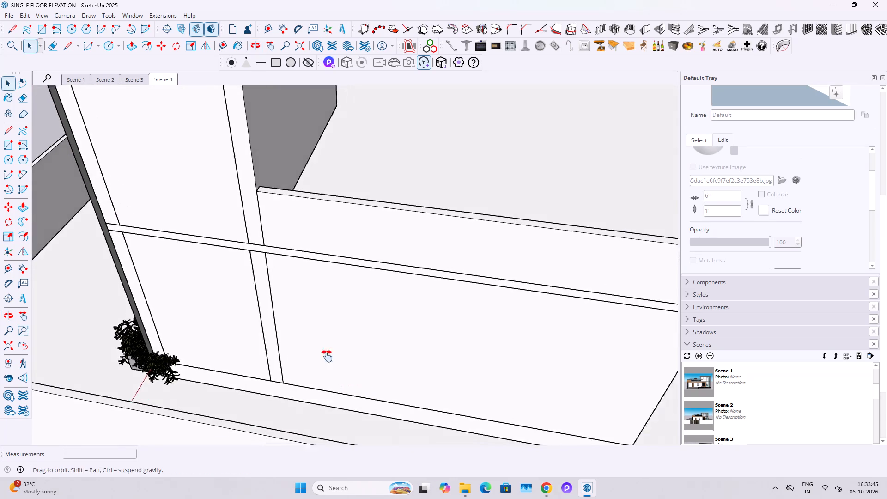
shift+middle_drag(327, 356, 307, 320)
scroll(306, 317, down, 3)
middle_drag(416, 336, 302, 341)
shift+middle_drag(400, 382, 280, 277)
middle_drag(425, 383, 392, 373)
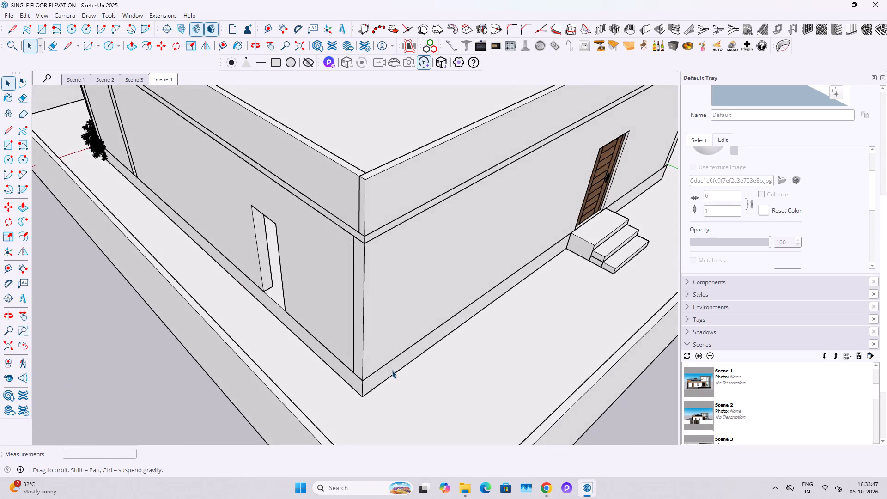
scroll(378, 386, up, 2)
key(t)
double_click(381, 383)
Place a parallel guide across the side passage at the house's front corner beside the planter.
shift+middle_drag(282, 344, 324, 387)
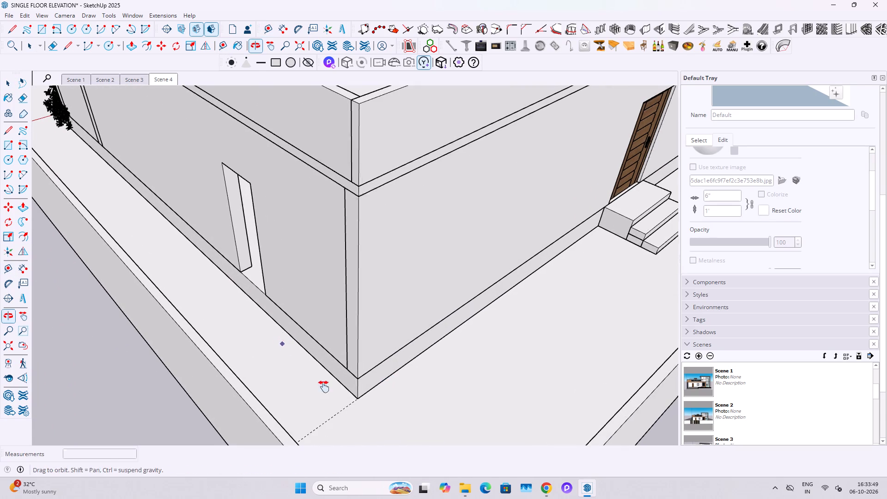
shift+middle_drag(324, 387, 450, 498)
shift+middle_drag(279, 294, 329, 315)
scroll(481, 445, up, 9)
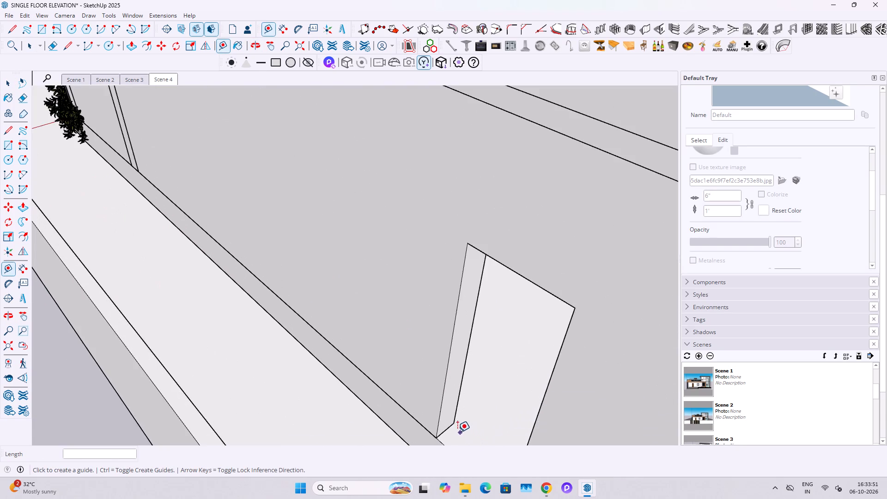
scroll(457, 432, up, 1)
click(447, 426)
scroll(446, 425, down, 5)
shift+middle_drag(229, 314, 316, 399)
scroll(187, 276, up, 2)
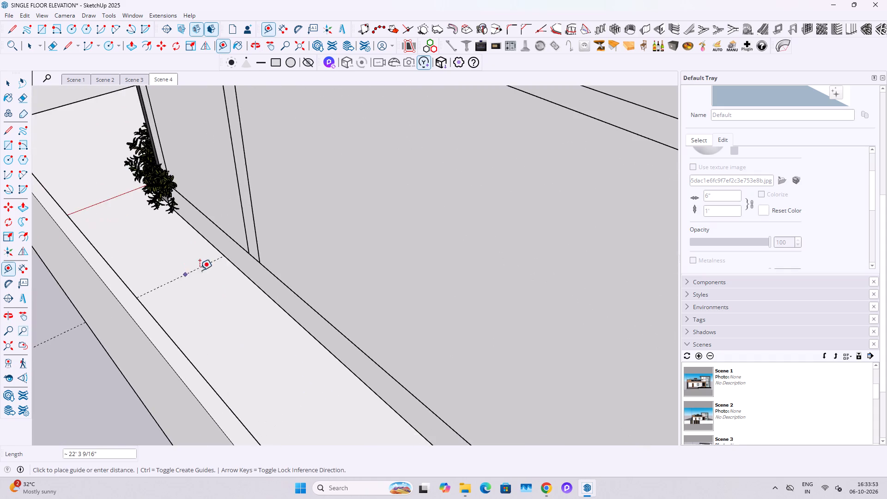
scroll(200, 270, up, 4)
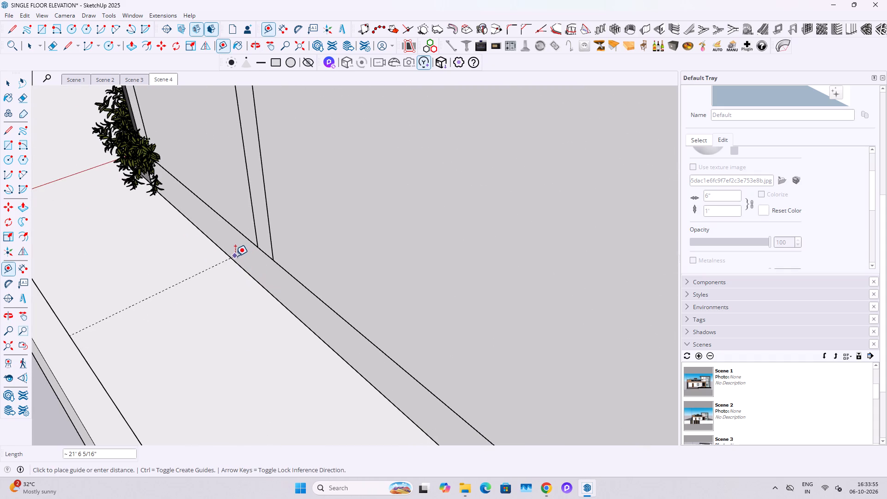
shift+middle_drag(235, 256, 374, 364)
scroll(270, 292, up, 4)
middle_drag(243, 284, 365, 298)
scroll(241, 307, up, 4)
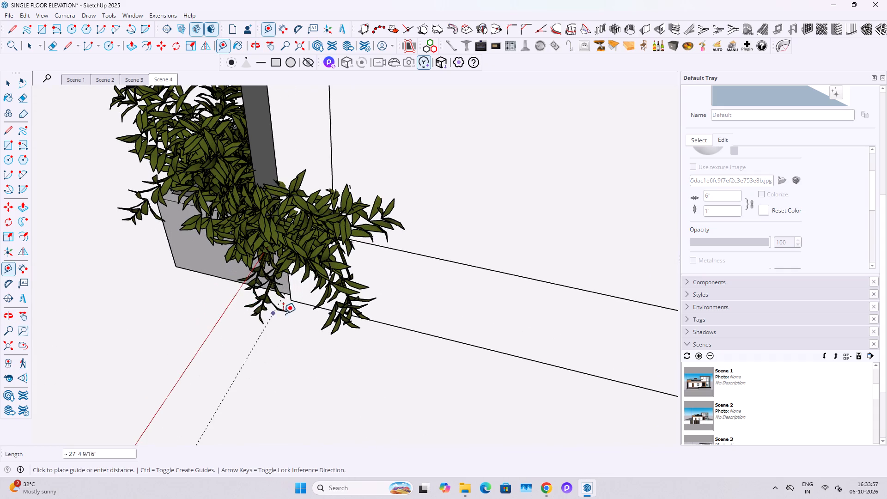
click(292, 303)
Add a guide 6' behind the front-corner guide across the side passage.
click(268, 343)
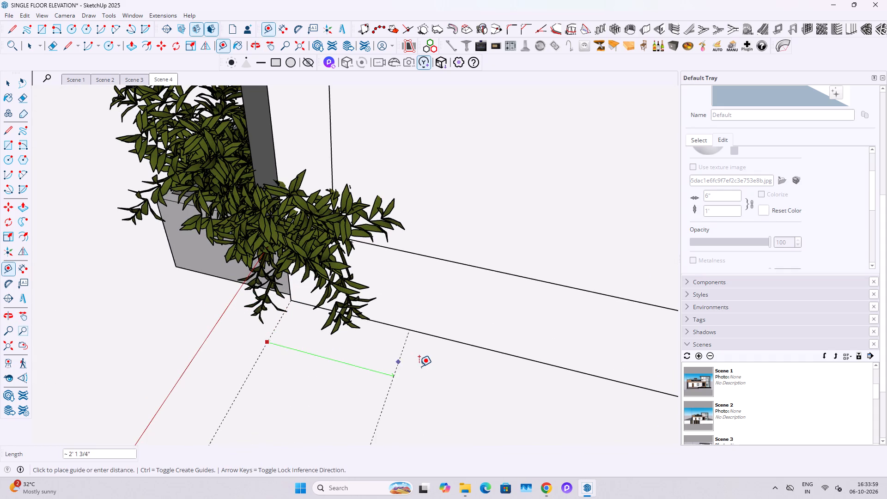
scroll(419, 366, down, 2)
key(6)
key(apostrophe)
key(Return)
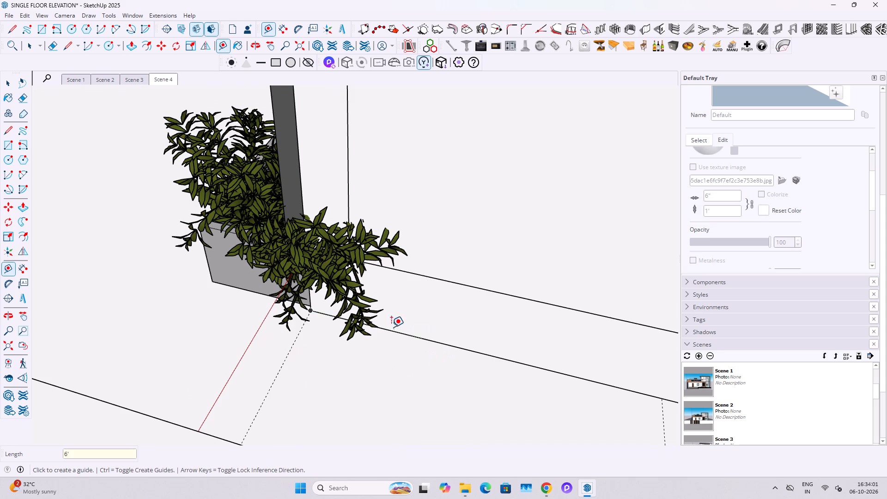
scroll(383, 326, down, 5)
key(space)
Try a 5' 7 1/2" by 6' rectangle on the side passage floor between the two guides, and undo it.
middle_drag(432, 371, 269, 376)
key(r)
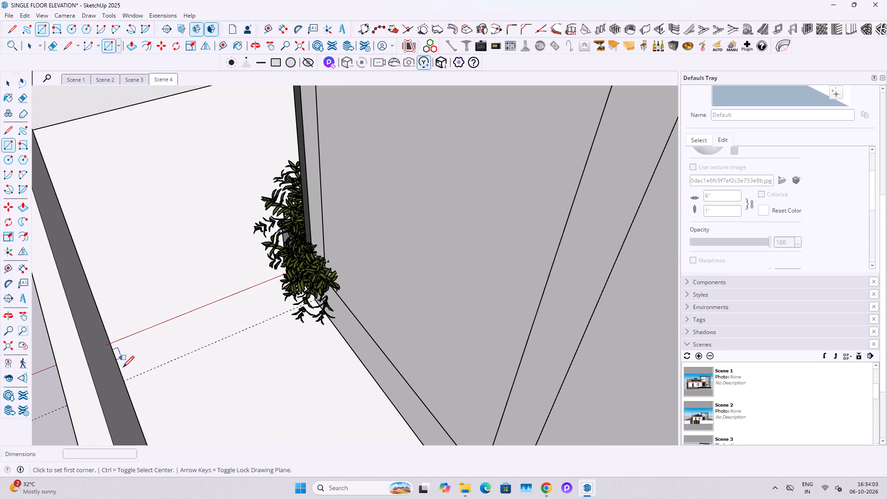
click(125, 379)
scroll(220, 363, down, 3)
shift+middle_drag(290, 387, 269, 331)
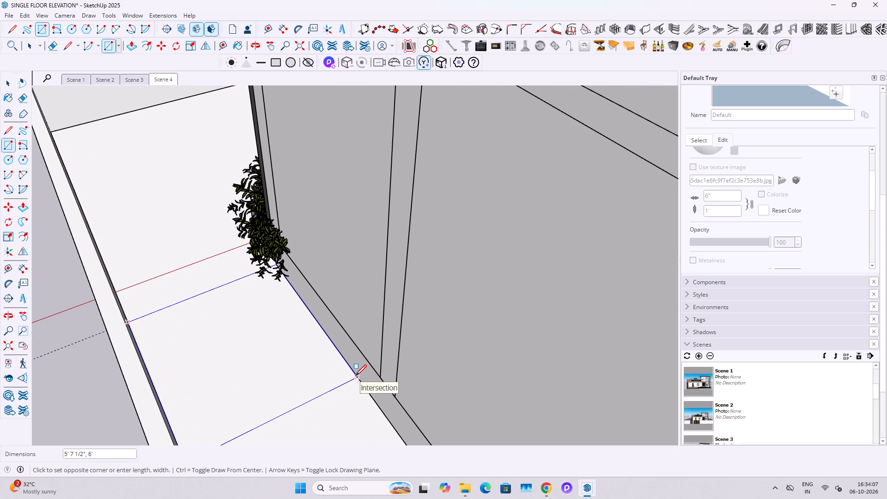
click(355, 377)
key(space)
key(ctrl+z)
Examine the rear of the house and the side passage with its guides.
scroll(314, 364, down, 3)
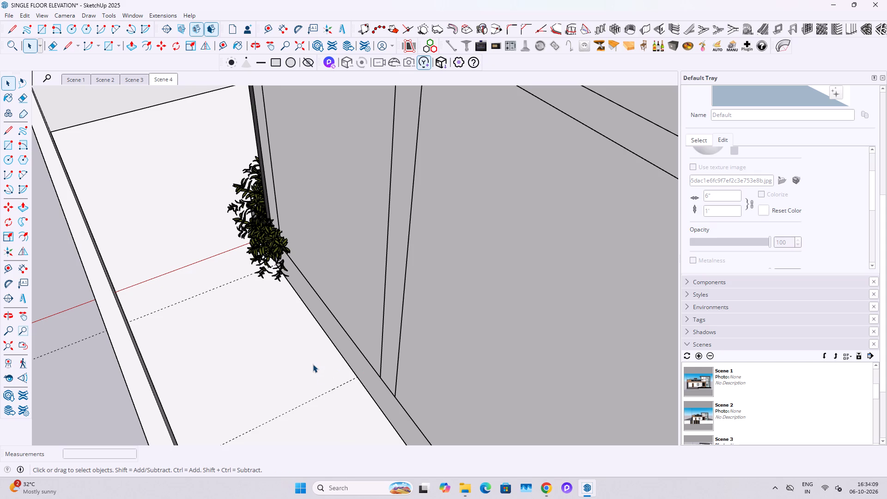
scroll(313, 364, down, 16)
shift+middle_drag(413, 368, 298, 316)
middle_drag(443, 371, 351, 324)
scroll(350, 334, up, 4)
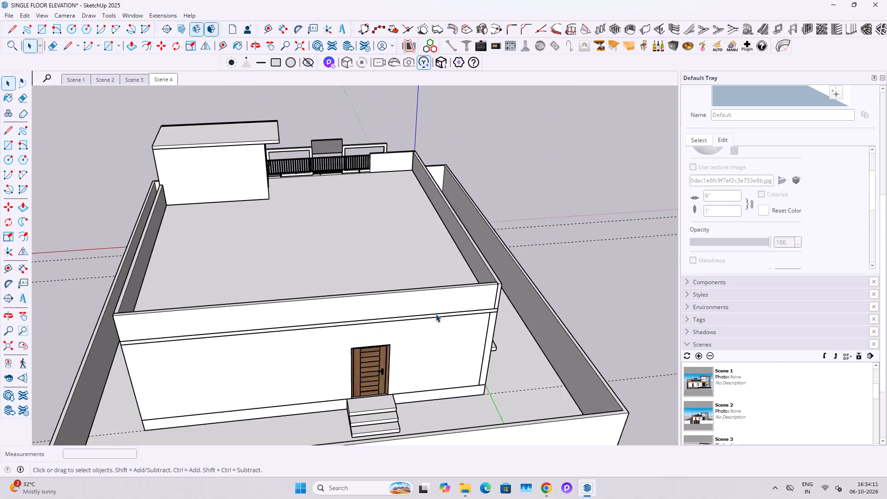
middle_drag(429, 314, 234, 341)
scroll(285, 317, up, 1)
middle_drag(285, 317, 551, 343)
middle_drag(397, 322, 642, 338)
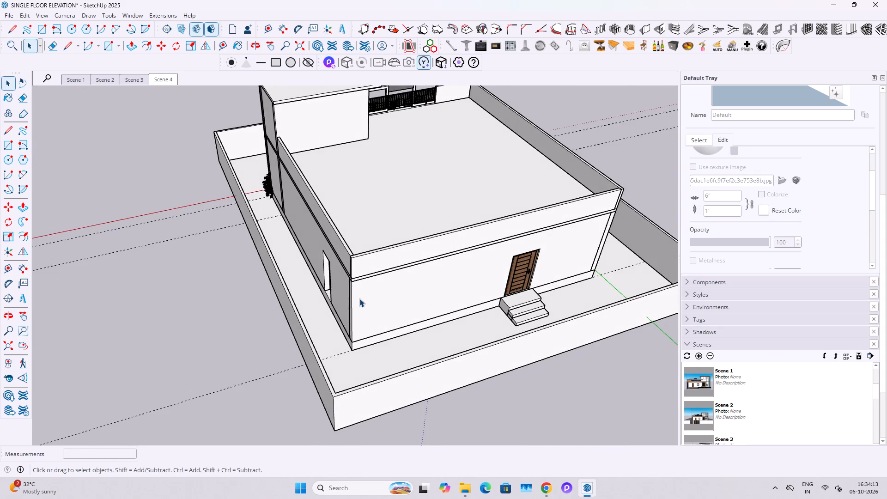
scroll(320, 260, up, 10)
middle_drag(263, 248, 270, 262)
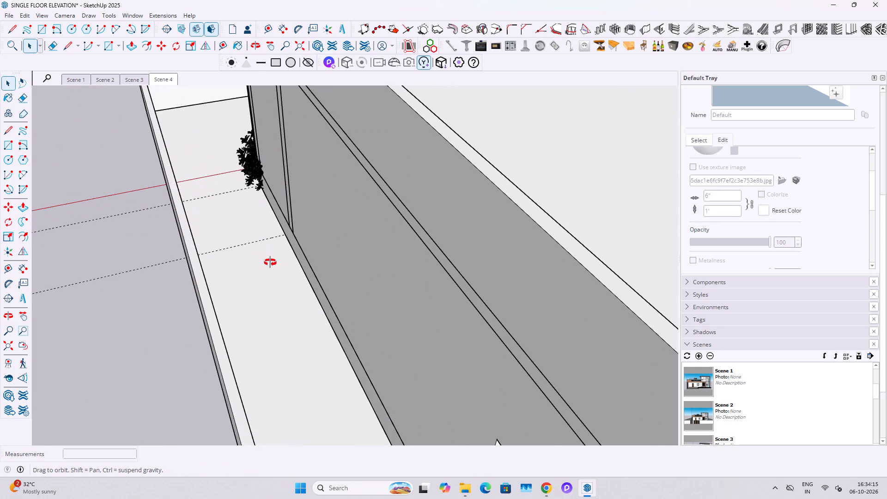
middle_drag(270, 262, 271, 263)
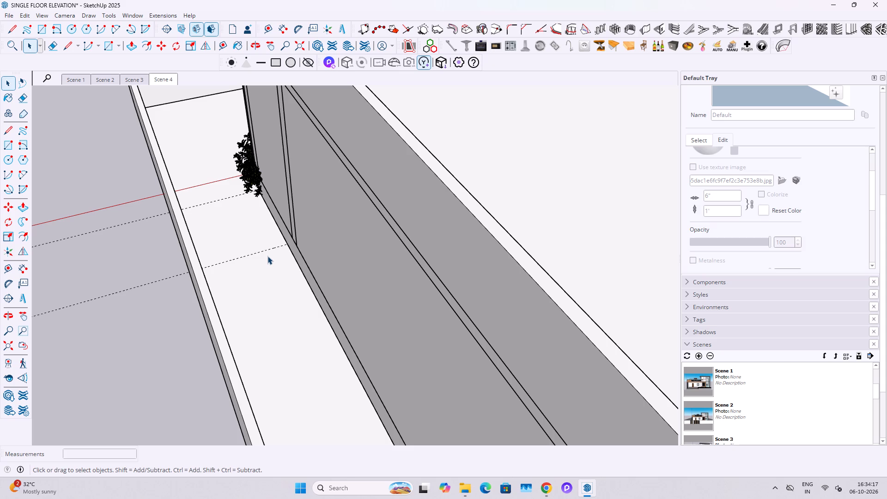
scroll(240, 222, up, 1)
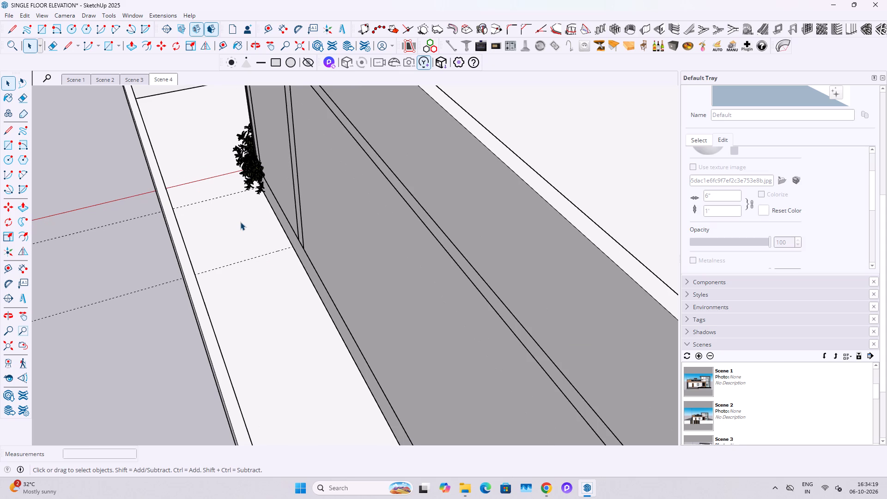
shift+middle_drag(240, 222, 259, 266)
scroll(258, 273, up, 2)
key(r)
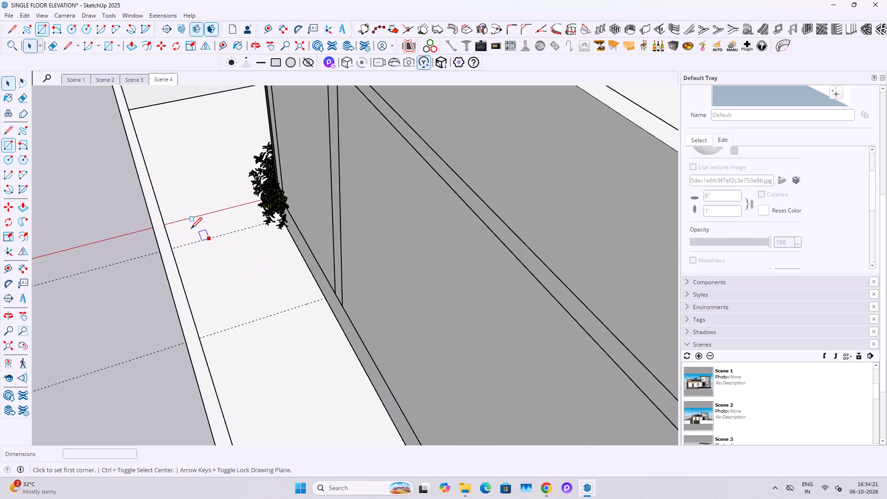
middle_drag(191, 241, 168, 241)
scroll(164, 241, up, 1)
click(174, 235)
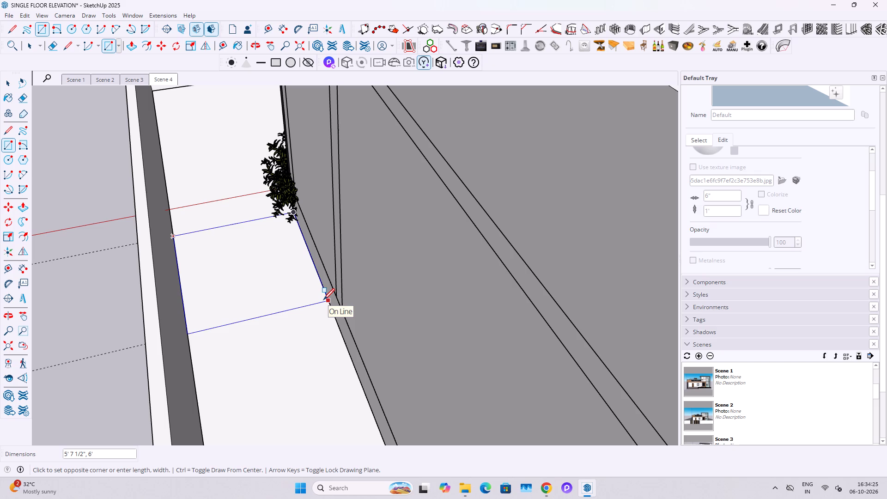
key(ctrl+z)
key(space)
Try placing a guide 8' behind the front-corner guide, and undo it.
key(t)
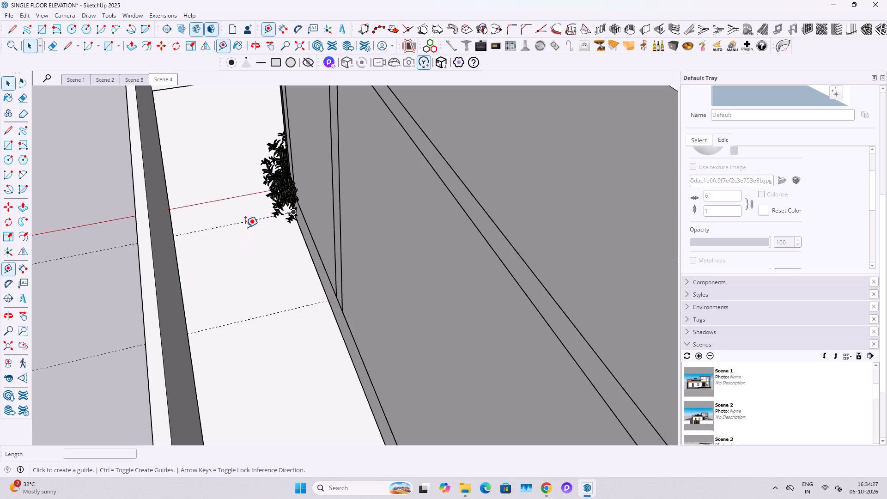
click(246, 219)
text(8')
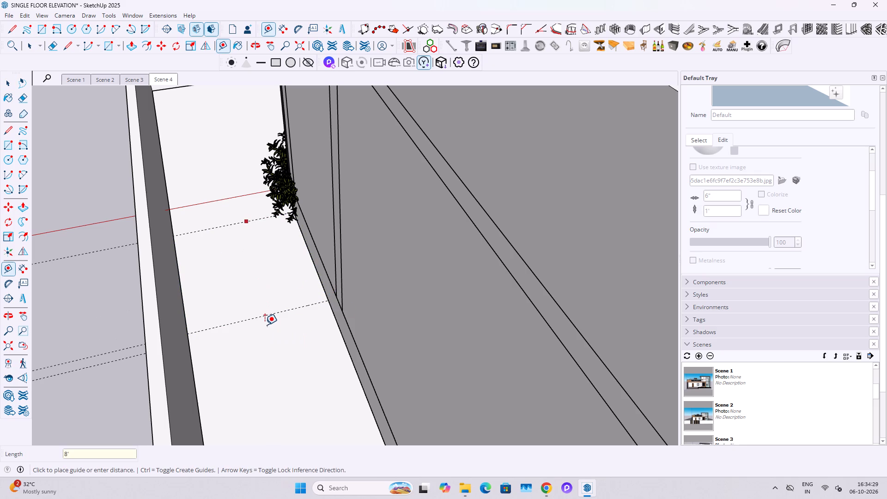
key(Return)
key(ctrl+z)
Add a guide 8' behind the front-corner guide across the side passage.
click(224, 225)
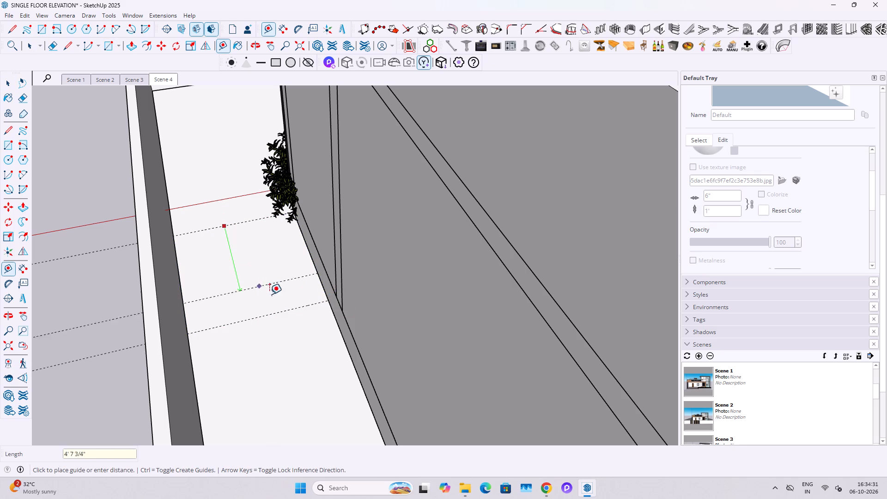
key(8)
key(apostrophe)
key(Return)
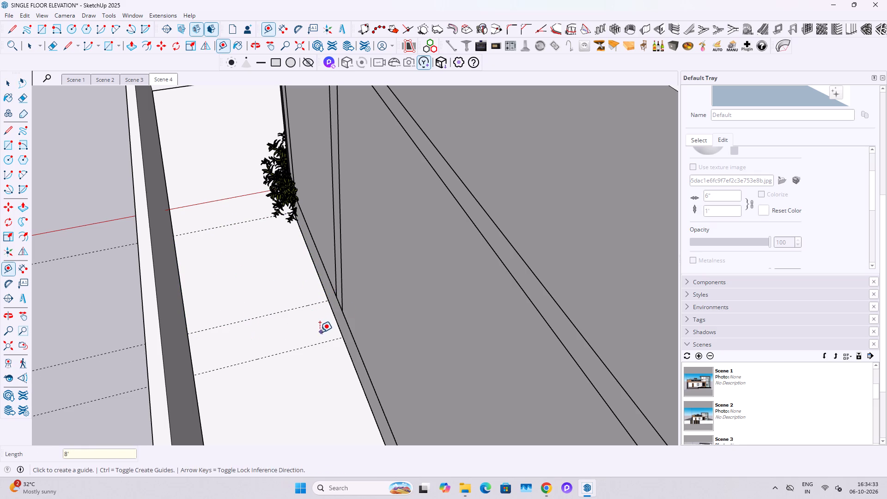
key(space)
Draw a rectangle across the full width of the side passage floor, from the front-corner guide to the 8' guide.
key(r)
click(175, 233)
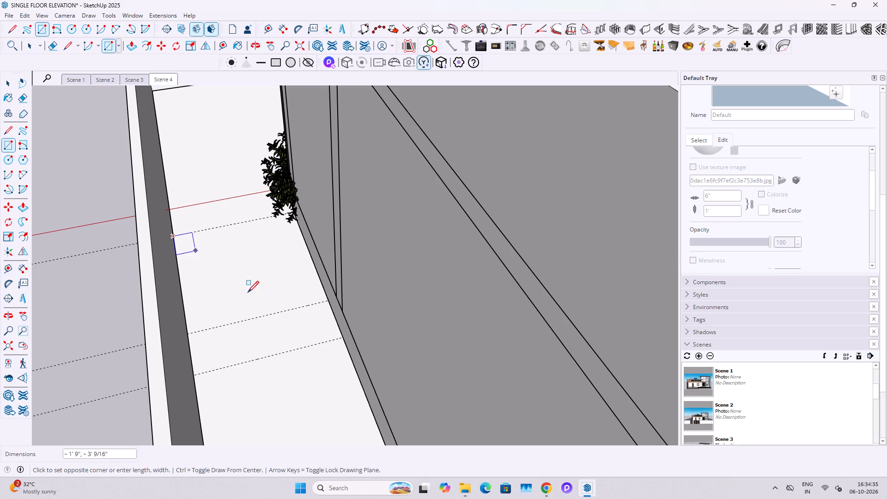
click(340, 339)
key(space)
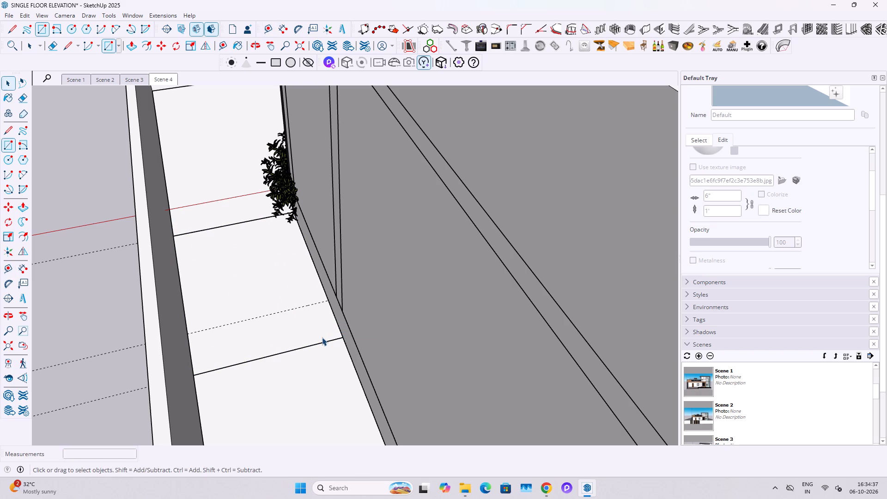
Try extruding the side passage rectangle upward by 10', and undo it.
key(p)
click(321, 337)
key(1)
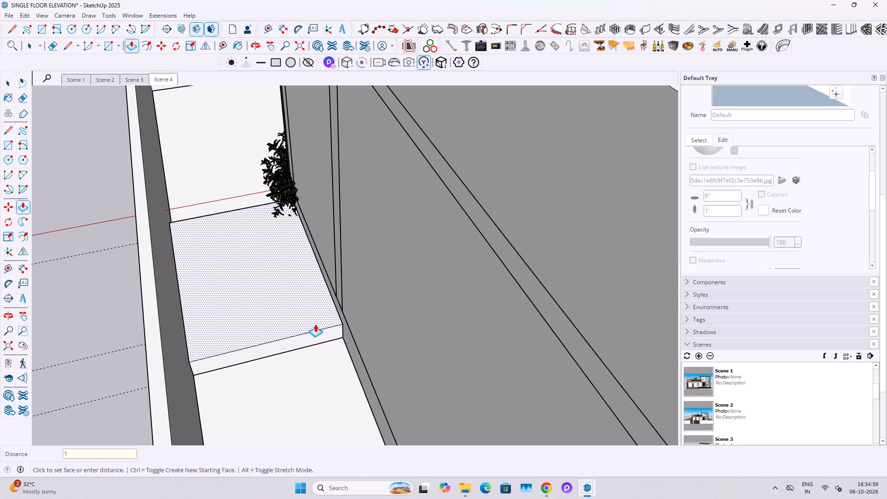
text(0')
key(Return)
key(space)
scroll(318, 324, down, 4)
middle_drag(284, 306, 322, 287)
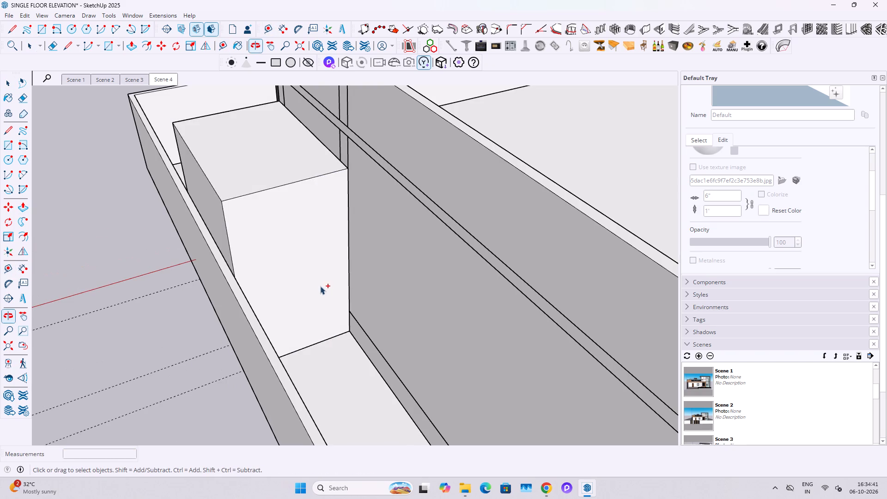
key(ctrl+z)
Extrude the side passage rectangle upward by 8' with Push/Pull.
click(302, 330)
key(p)
click(302, 330)
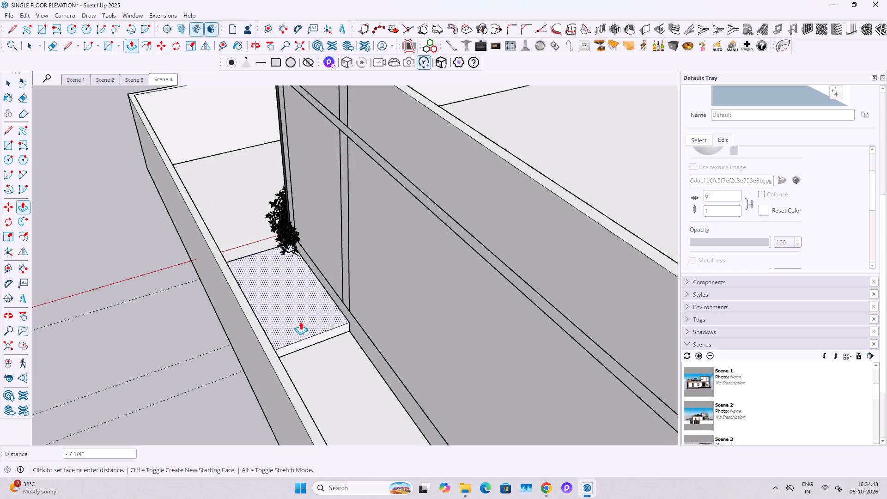
text(8')
key(Return)
key(space)
Examine the new block in the side passage from the front of the house and over the boundary wall.
middle_drag(302, 278, 223, 223)
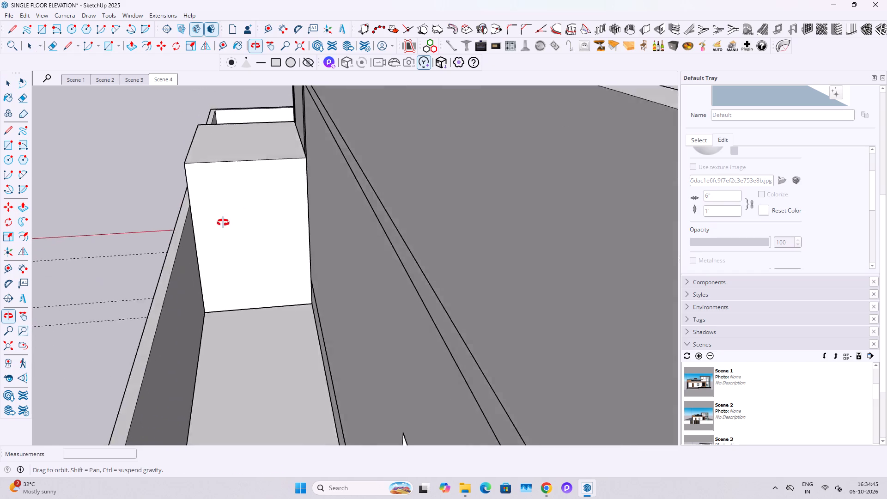
middle_drag(223, 223, 617, 272)
middle_drag(410, 247, 535, 255)
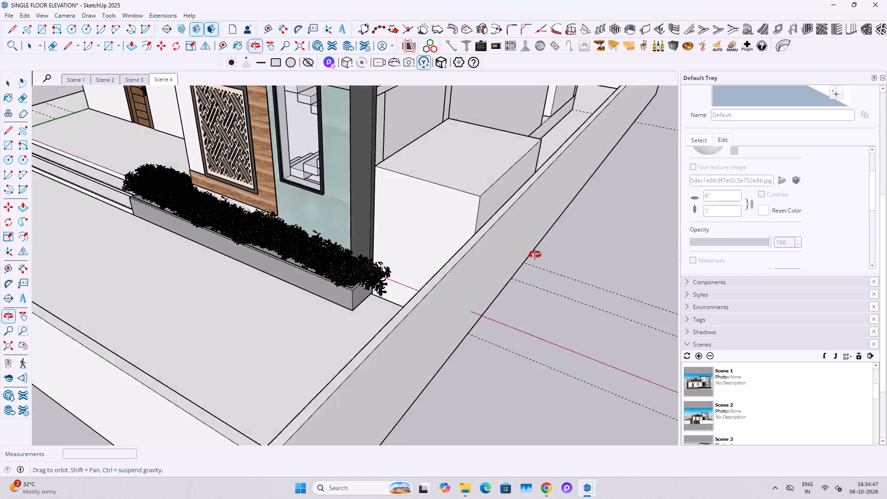
middle_drag(535, 255, 559, 264)
middle_drag(501, 214, 302, 271)
middle_drag(403, 251, 249, 264)
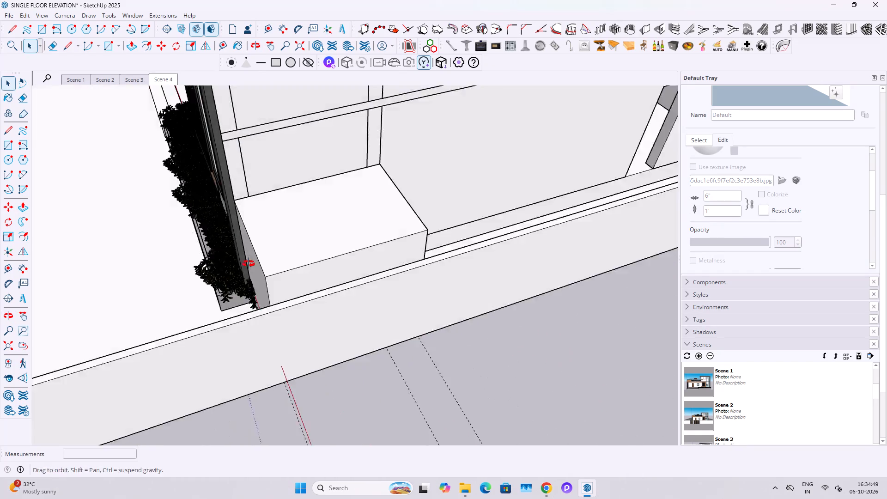
middle_drag(249, 264, 190, 264)
middle_drag(360, 240, 203, 262)
Undo the 8' extrusion of the side passage block, leaving the flat floor rectangle.
click(309, 294)
scroll(309, 294, up, 4)
middle_drag(313, 298, 282, 302)
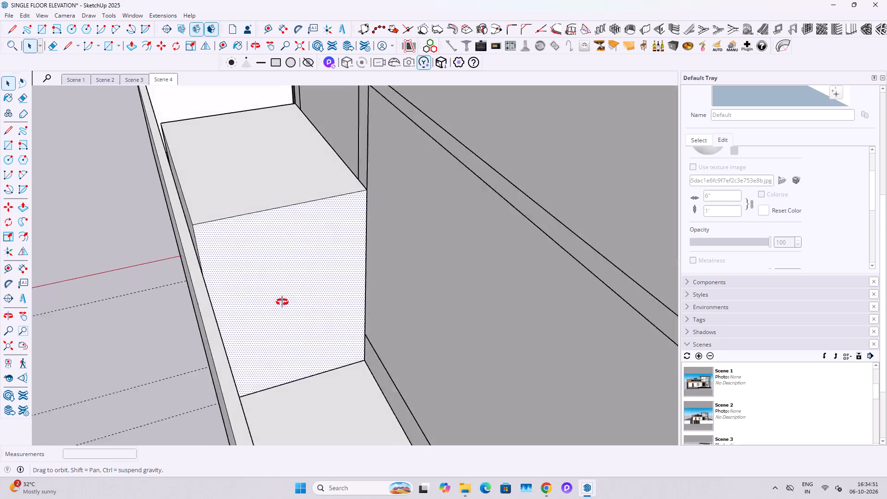
middle_drag(282, 302, 280, 302)
scroll(233, 286, up, 2)
key(f)
key(space)
click(222, 280)
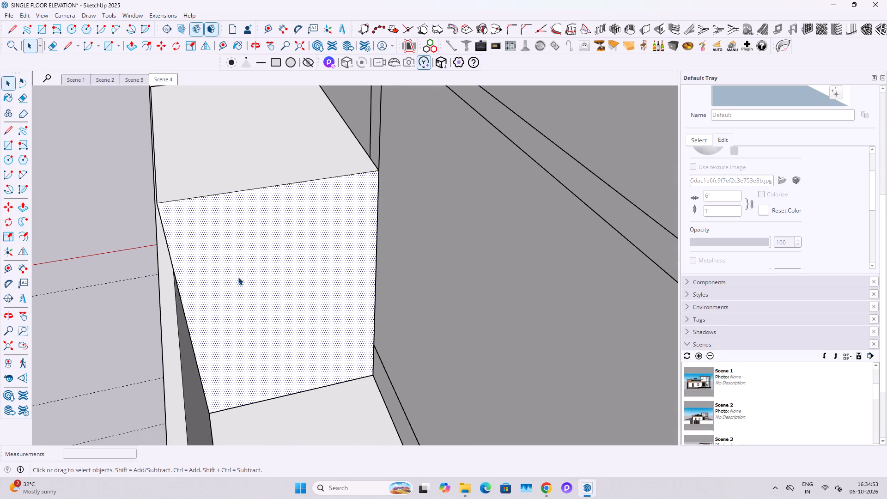
key(ctrl+z)
Offset the side passage floor rectangle inward by 4.5" and delete the inner face to leave a wall outline.
click(255, 335)
key(f)
click(276, 384)
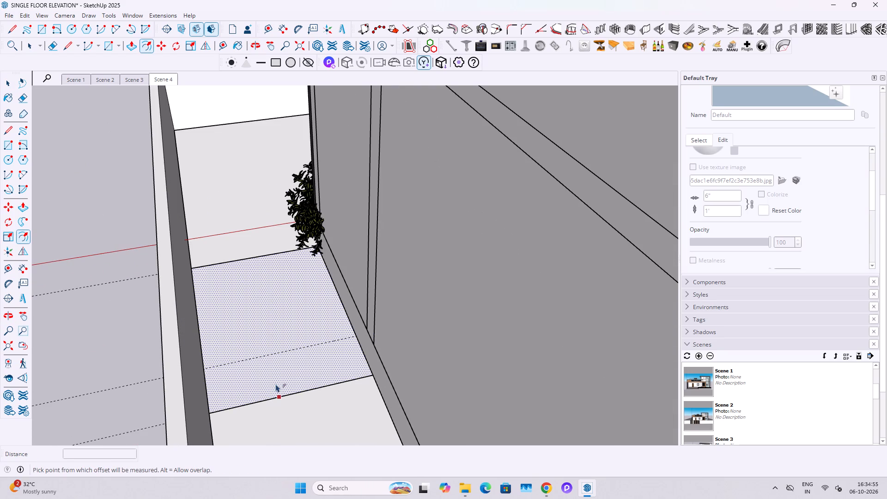
text(4/)
key(BackSpace)
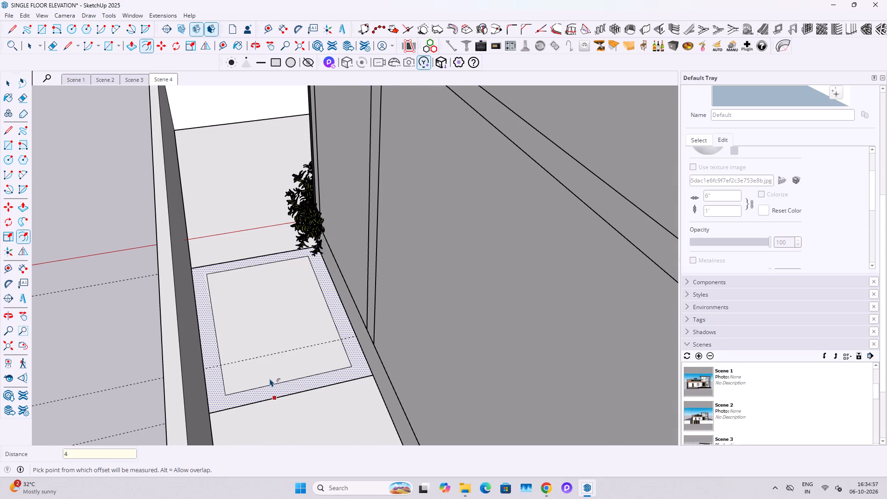
text(.5")
key(Return)
key(space)
click(244, 318)
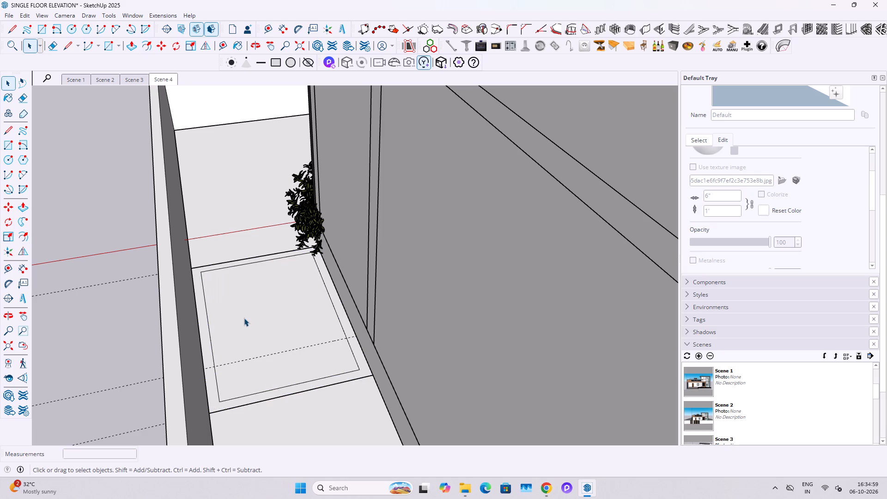
key(Delete)
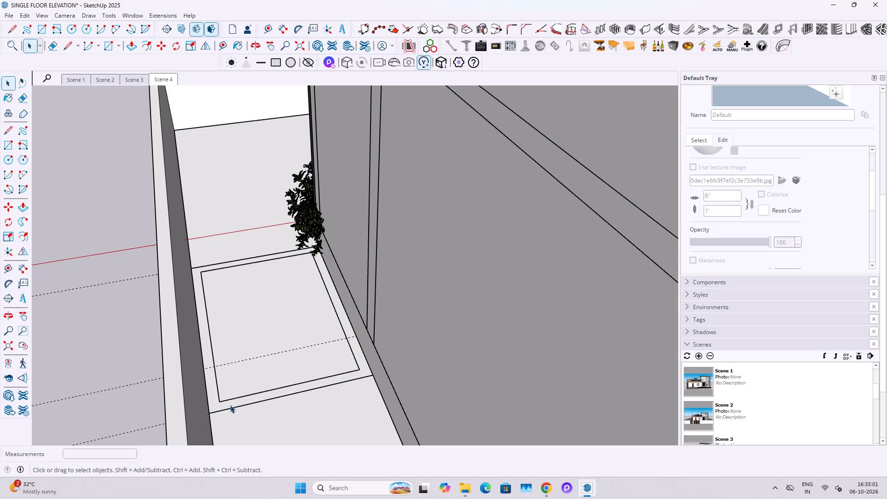
Extrude the wall outline in the side passage upward by 8'6" with Push/Pull.
click(230, 405)
click(230, 405)
key(p)
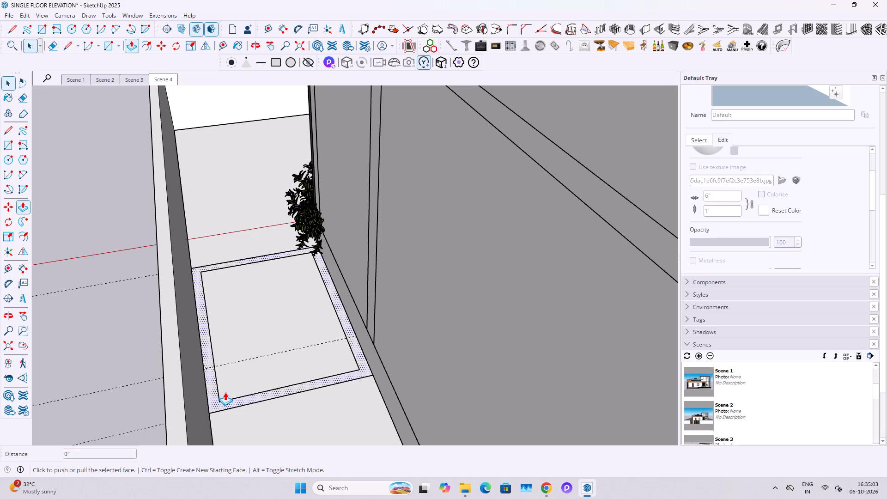
click(225, 392)
key(9)
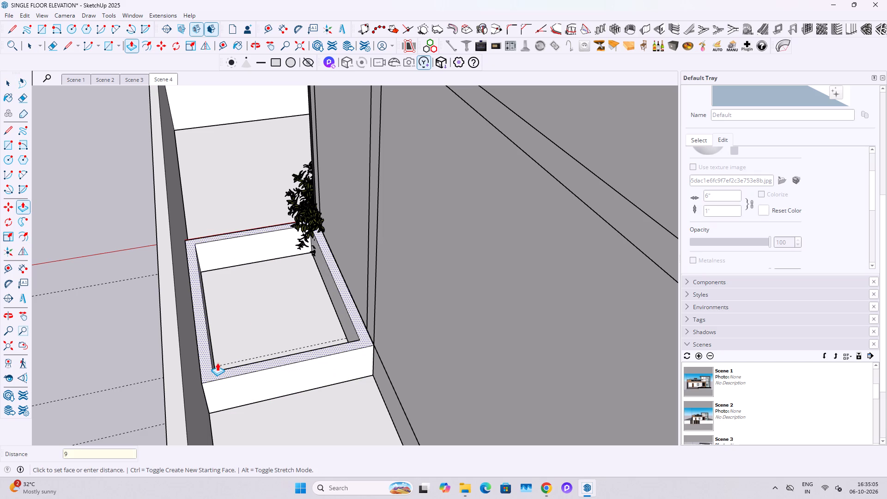
key(BackSpace)
text(8')
text(6")
key(Return)
Select all the connected geometry of the new side passage walls and make it a group.
middle_drag(199, 366, 329, 377)
scroll(332, 377, down, 4)
key(space)
middle_drag(214, 271, 477, 307)
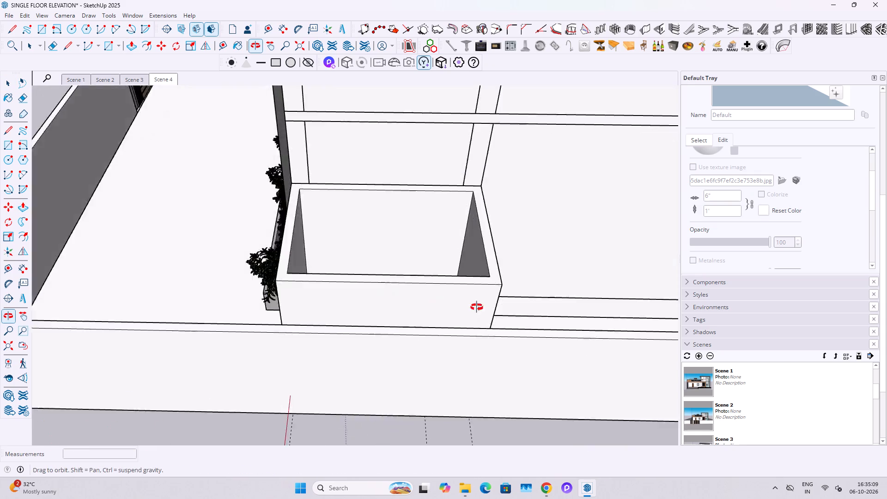
middle_drag(477, 307, 499, 307)
key(space)
scroll(379, 301, up, 2)
triple_click(377, 300)
right_click(377, 300)
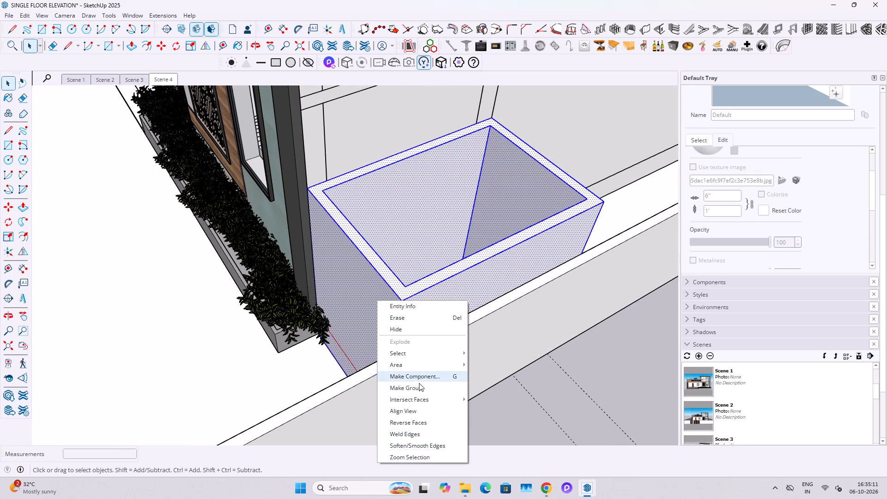
click(420, 386)
Draw a rectangle over the full top of the walls and extrude it 4" upward as a roof slab.
key(r)
click(308, 188)
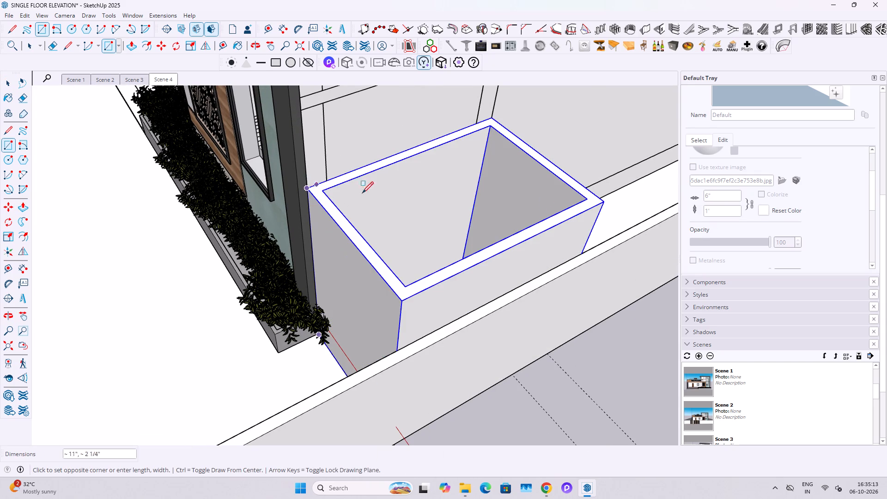
click(602, 200)
key(space)
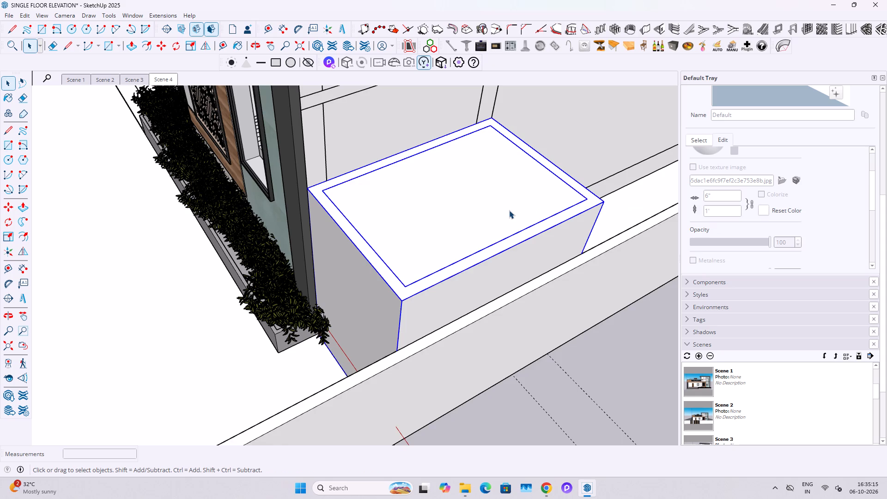
scroll(509, 210, up, 2)
key(g)
key(Escape)
click(382, 244)
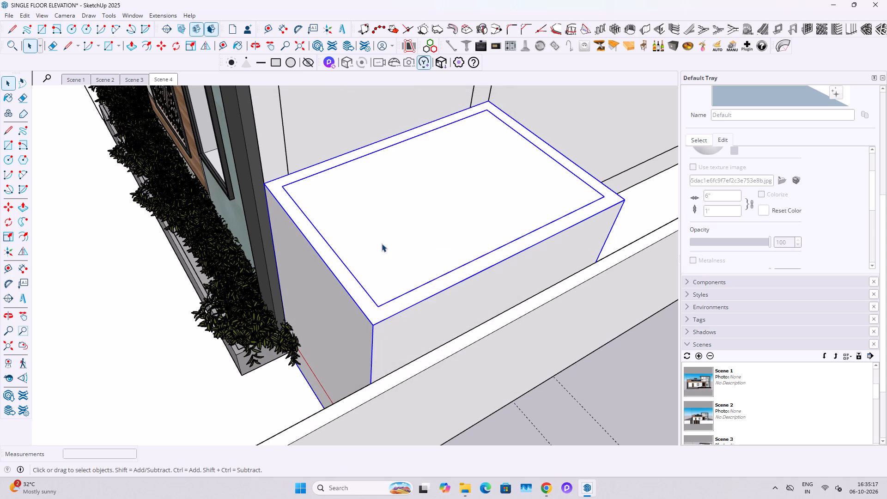
key(p)
click(382, 243)
key(4)
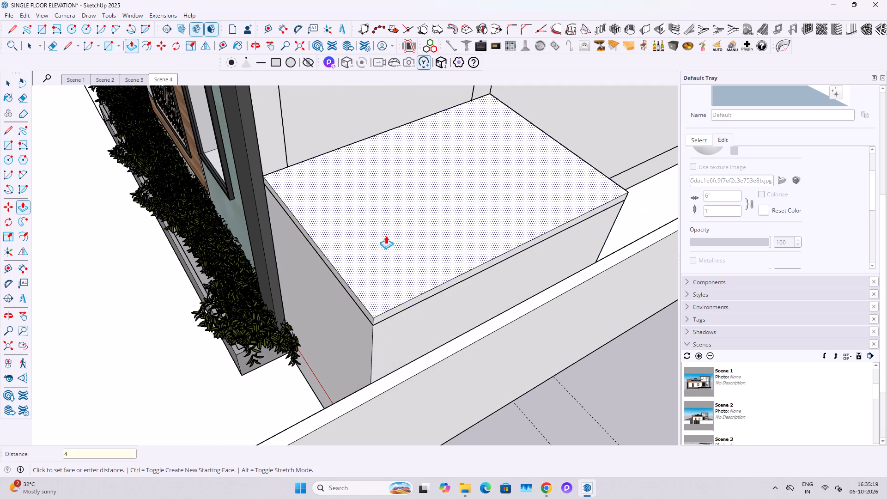
key(shift+quotedbl)
key(Return)
key(space)
Place vertical guides on the room's rear wall, 9" from the boundary-side edge and 2'6" beyond that guide.
scroll(376, 247, down, 4)
middle_drag(559, 258, 209, 255)
middle_drag(395, 323, 304, 279)
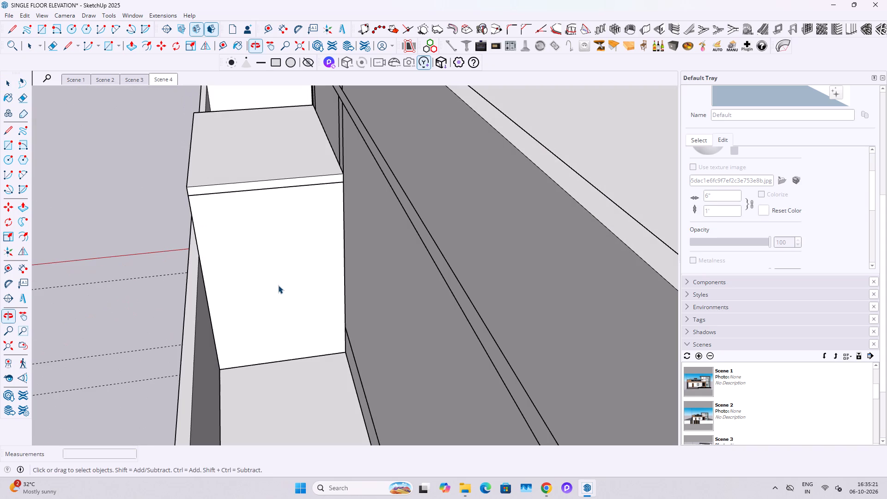
click(278, 285)
key(t)
click(204, 290)
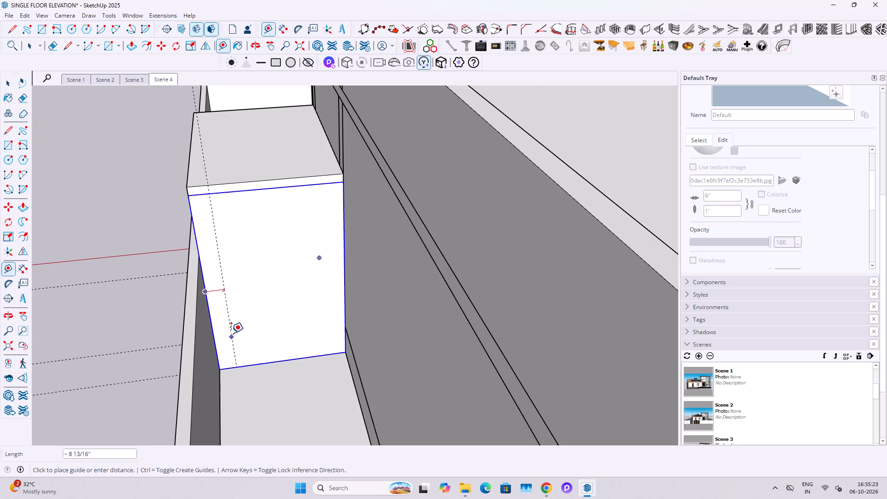
text(9")
key(Return)
click(225, 310)
text(2')
key(6)
key(shift+quotedbl)
key(Return)
key(space)
Open the wall group for editing and place a horizontal guide 7' above the rear wall's bottom edge.
double_click(250, 304)
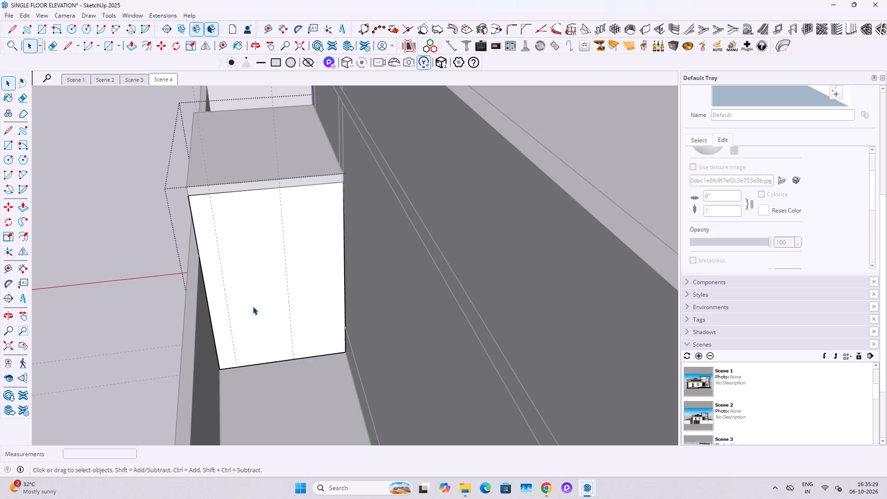
key(r)
key(space)
text(T)
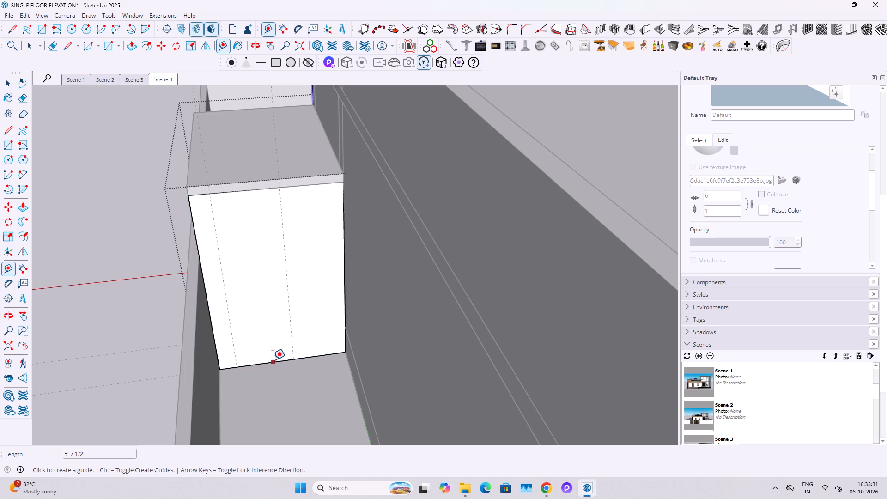
click(273, 360)
text(7')
key(Return)
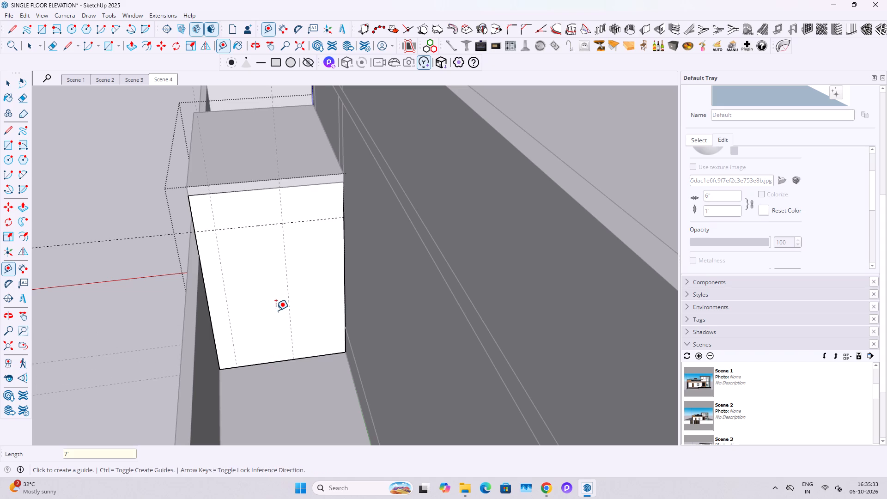
Draw the door rectangle between the guides, push it through the rear wall to open a doorway, and leave the group.
key(space)
key(r)
click(215, 229)
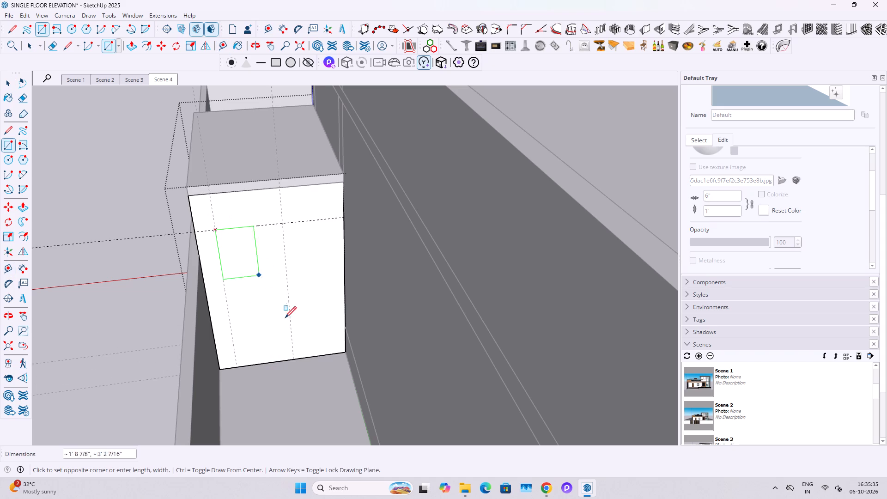
click(292, 358)
key(space)
click(278, 344)
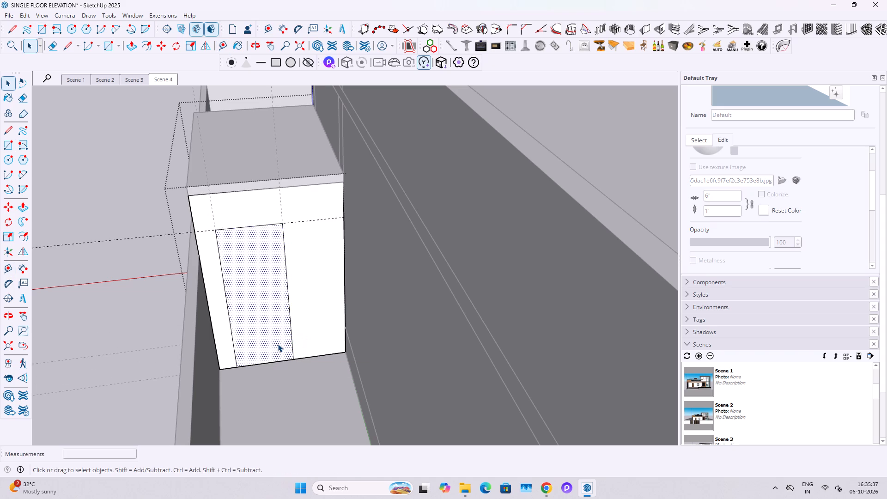
key(p)
click(278, 344)
click(262, 309)
key(space)
key(Escape)
key(space)
middle_drag(303, 281, 383, 281)
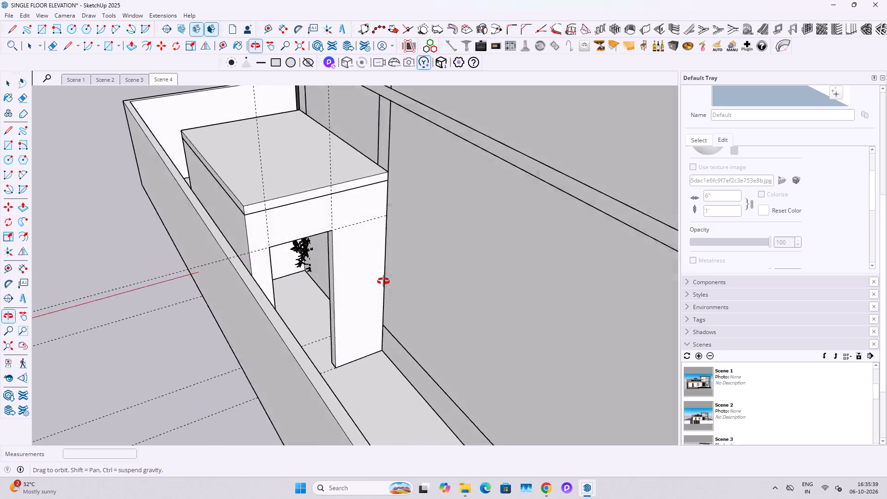
middle_drag(383, 281, 394, 280)
triple_click(362, 276)
key(Escape)
key(Escape)
Delete all guides from the model.
middle_drag(389, 269, 397, 238)
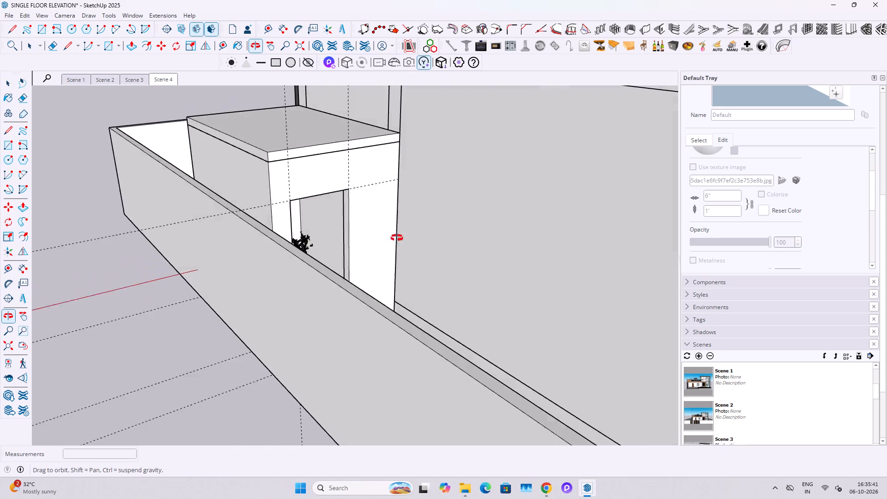
middle_drag(397, 238, 423, 285)
click(30, 15)
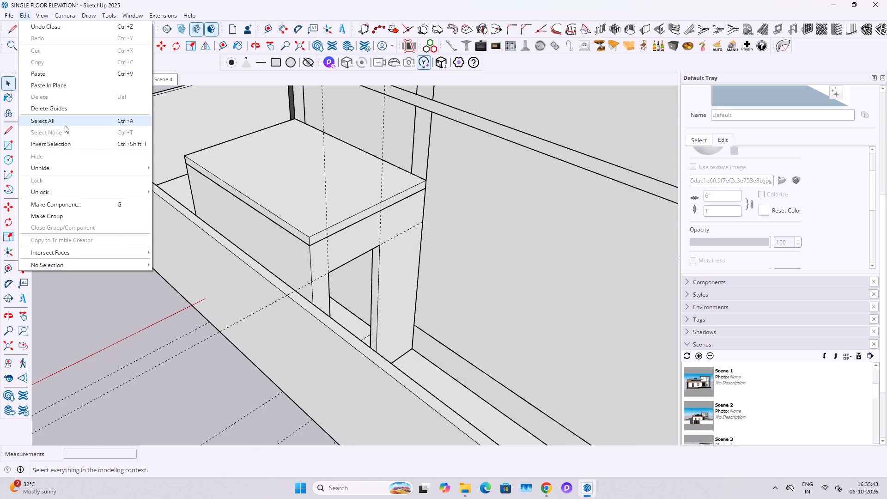
click(61, 107)
Place a guide across the passage at the side opening's rear bottom corner, parallel to the house's rear plinth edge.
scroll(153, 166, down, 5)
shift+middle_drag(433, 356, 228, 253)
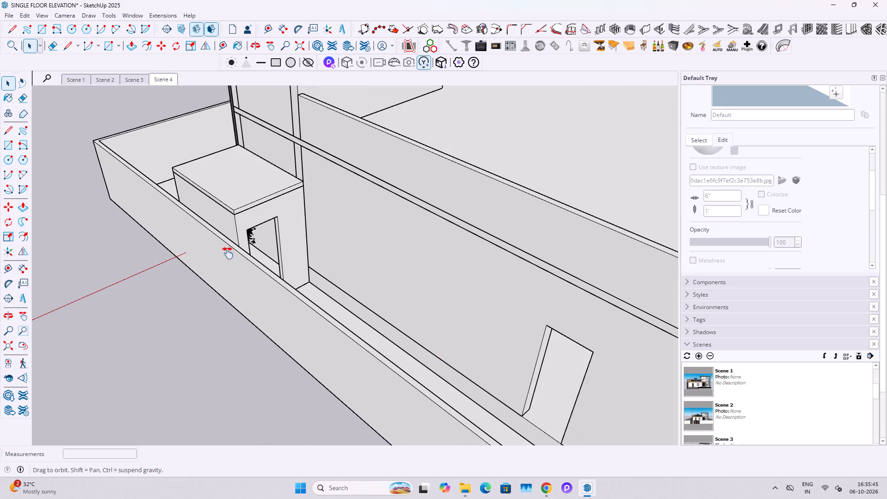
shift+middle_drag(395, 349, 385, 345)
scroll(408, 398, up, 2)
key(t)
click(454, 395)
scroll(291, 312, up, 1)
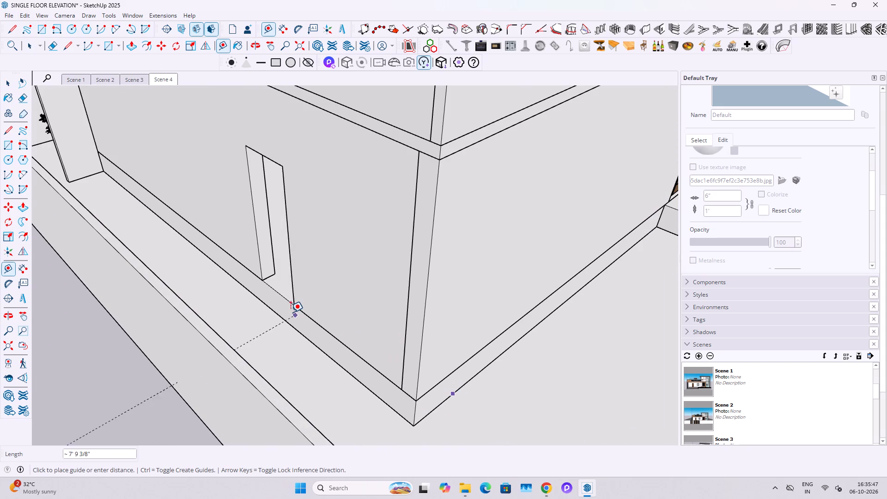
scroll(291, 312, up, 1)
middle_drag(316, 318, 606, 356)
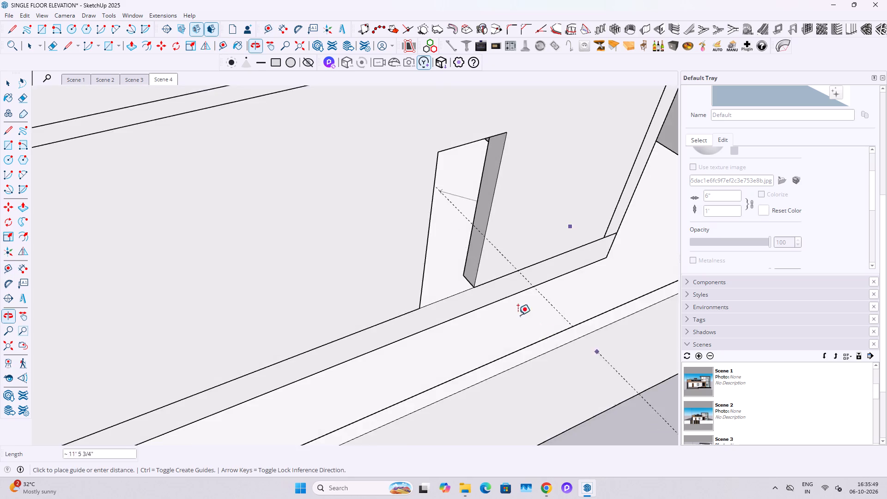
scroll(513, 308, up, 2)
click(461, 276)
key(space)
key(r)
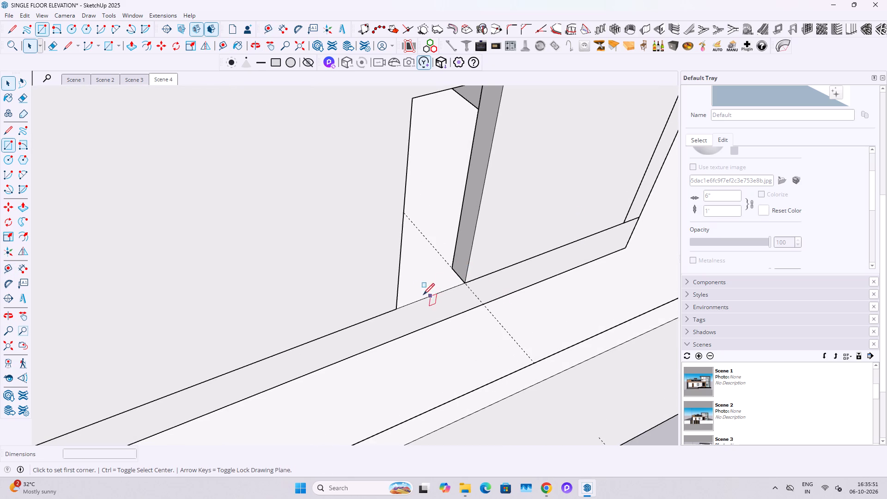
key(space)
Place a guide 1'6" out from the side opening's threshold edge, parallel to the house wall.
key(t)
click(442, 289)
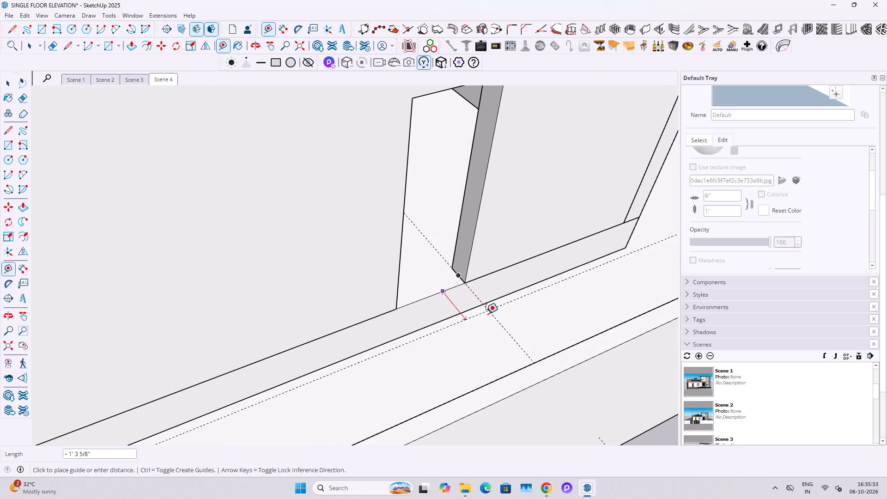
key(1)
text('6")
key(Return)
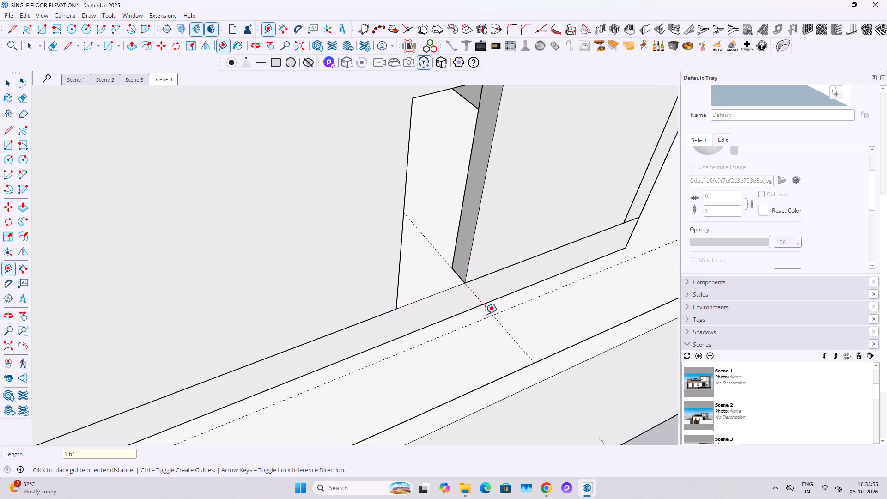
key(space)
Draw a rectangle from the side opening's other bottom corner to the intersection of the two guides.
key(r)
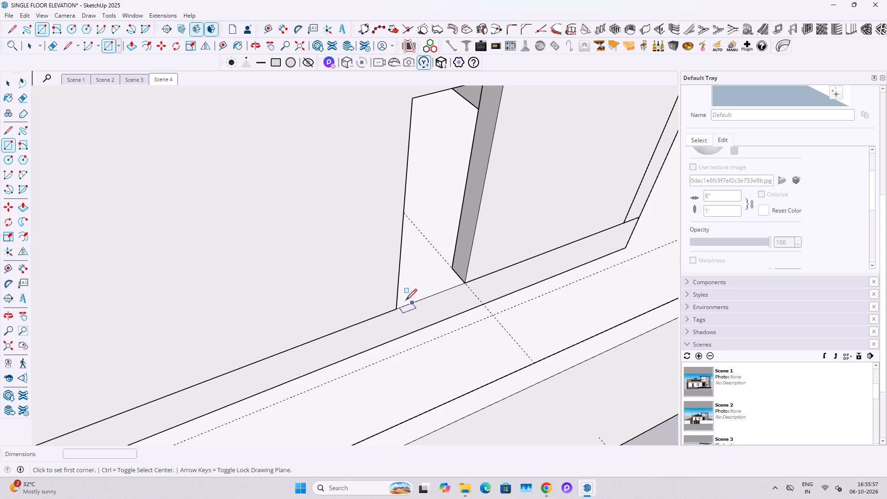
click(408, 310)
middle_drag(469, 322, 492, 357)
scroll(489, 353, up, 1)
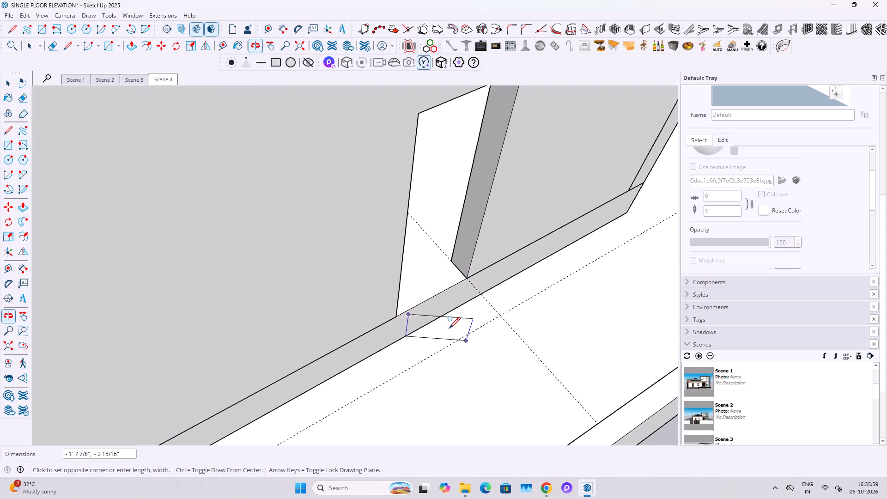
key(space)
key(t)
key(t)
key(r)
click(397, 316)
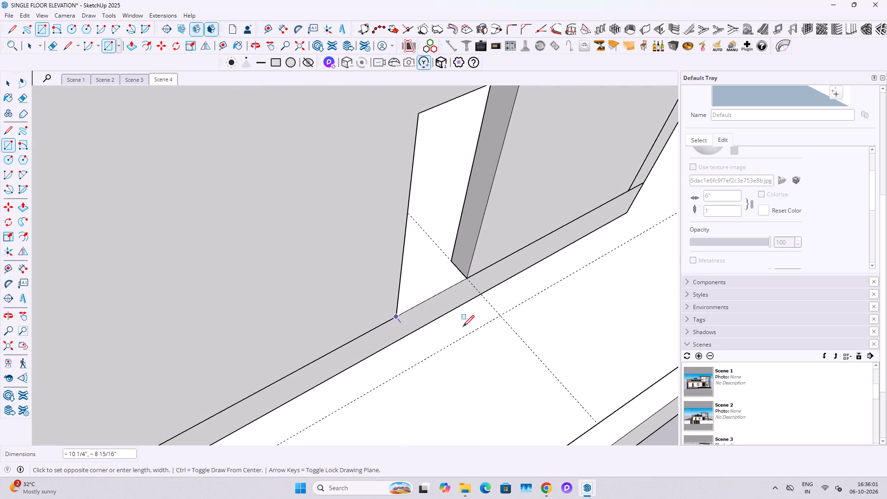
click(499, 318)
key(space)
Extrude the threshold rectangle down to the passage floor with Push/Pull to form a step block.
click(463, 317)
key(p)
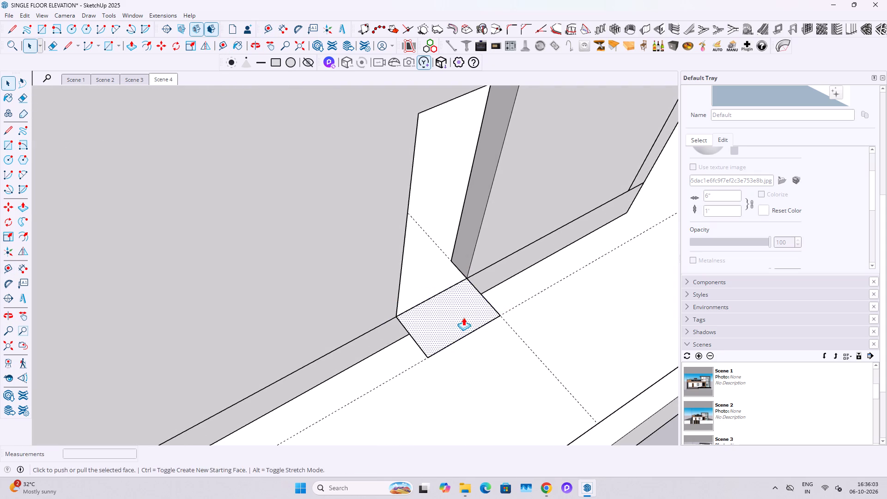
click(463, 317)
click(376, 356)
key(space)
Make the whole step block at the side opening a group.
triple_click(433, 330)
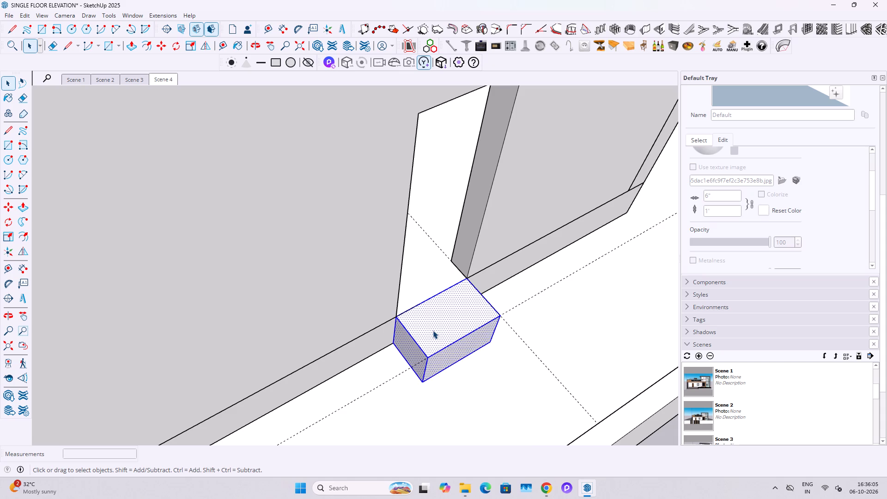
right_click(433, 330)
click(470, 417)
Inside the step block's group, extend its outer face away from the house wall by 1'6" with Push/Pull.
middle_drag(444, 371, 483, 367)
double_click(450, 331)
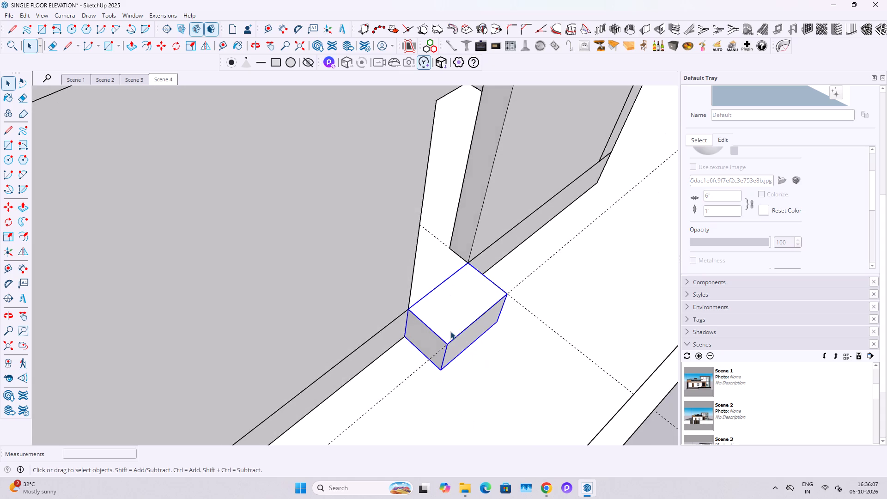
scroll(463, 341, up, 2)
click(463, 341)
key(p)
click(464, 342)
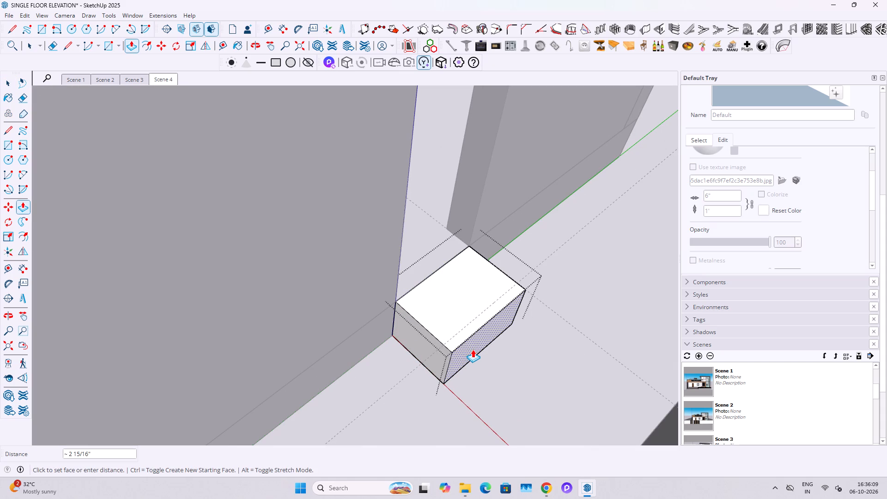
text(1'6")
key(Return)
key(space)
key(Escape)
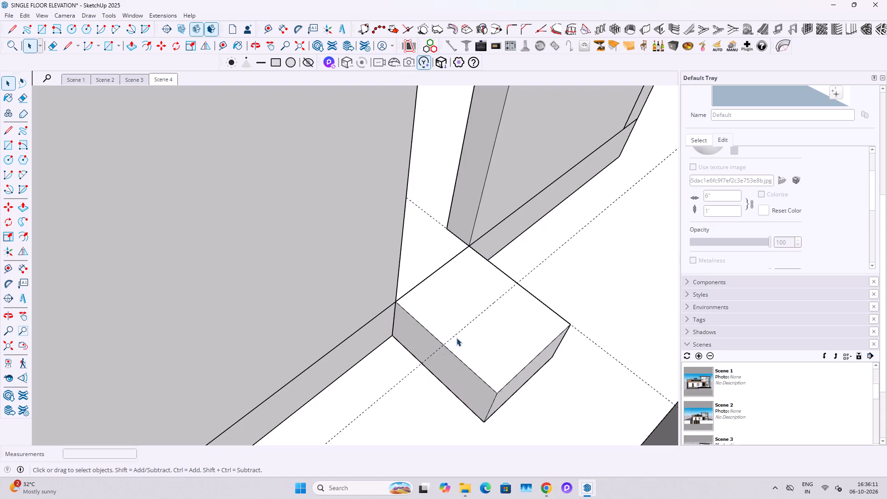
key(Escape)
Place a guide on the block's top, 1' in from the long edge running across the passage.
click(454, 365)
key(t)
click(432, 332)
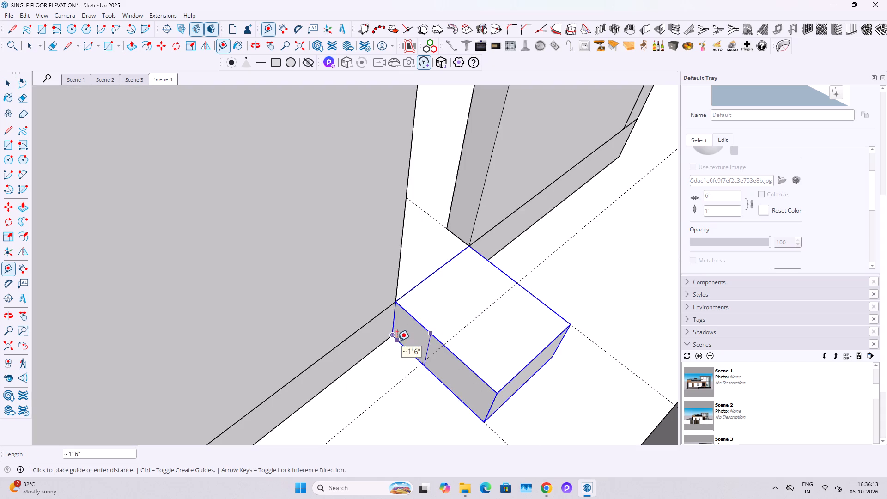
text(1')
key(Return)
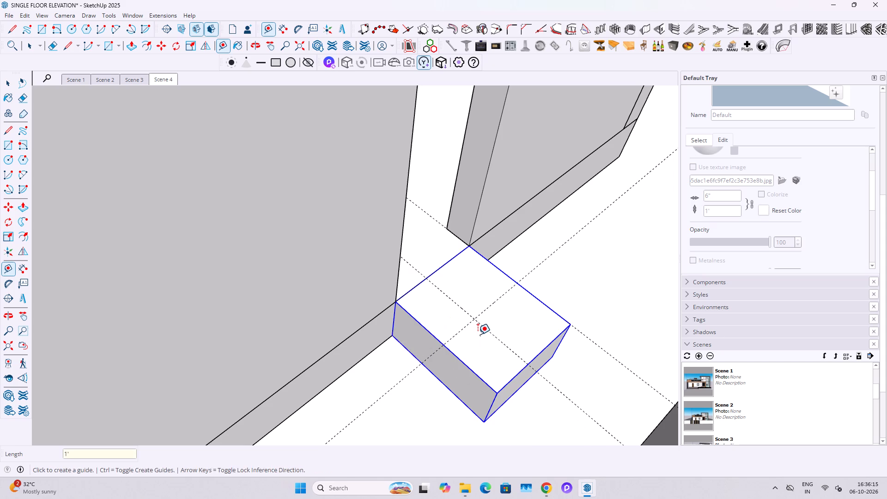
Draw a 3' by 1' rectangle on the block's top between the guide and the block's long edge.
key(space)
key(r)
click(427, 280)
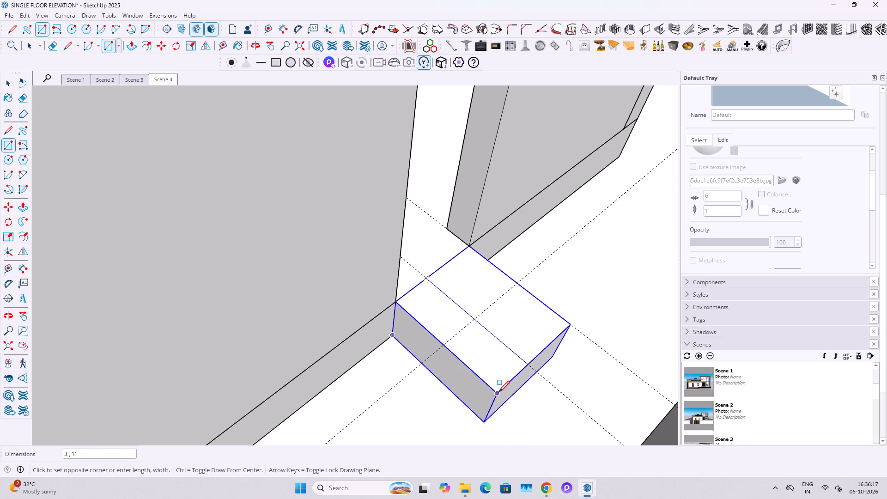
click(498, 394)
key(space)
Extrude the rectangular strip upward 6" with Push/Pull and make the resulting tread a group.
click(491, 370)
key(p)
click(490, 370)
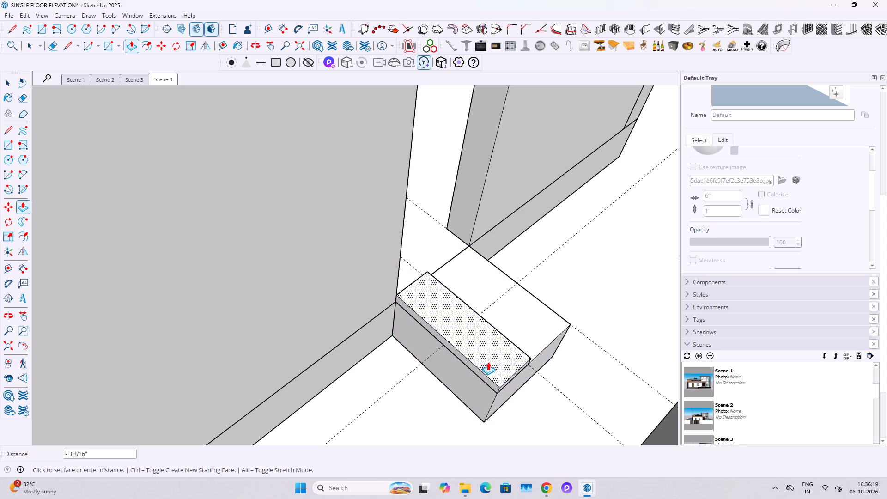
text(6")
key(Return)
key(space)
triple_click(488, 362)
right_click(488, 362)
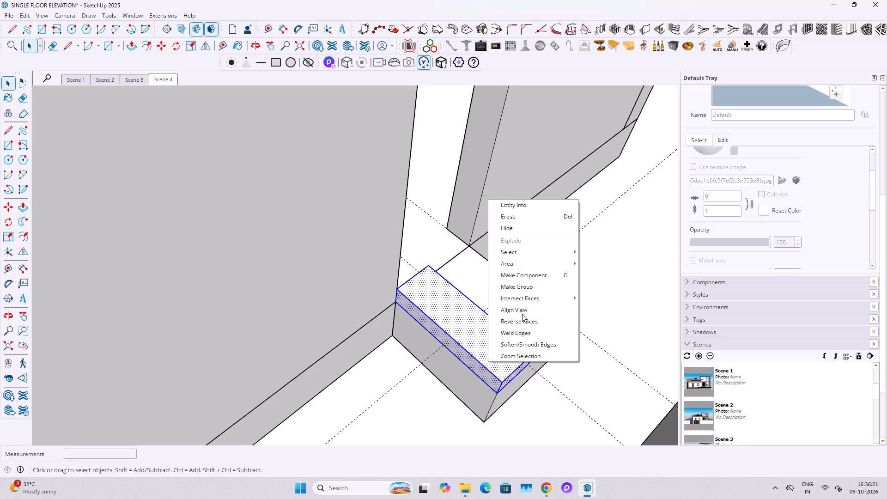
click(519, 291)
Move the tread group out against the block's long side face, then lower it 6" below the block's top.
key(m)
click(532, 353)
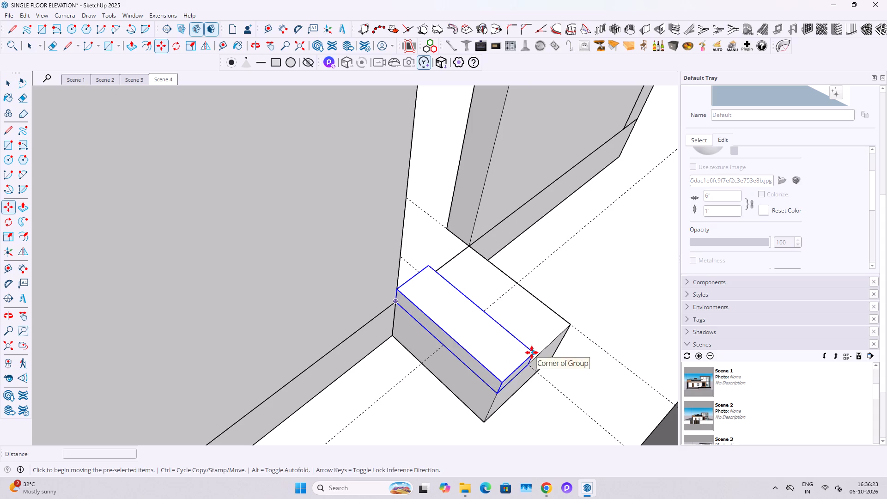
scroll(497, 394, up, 4)
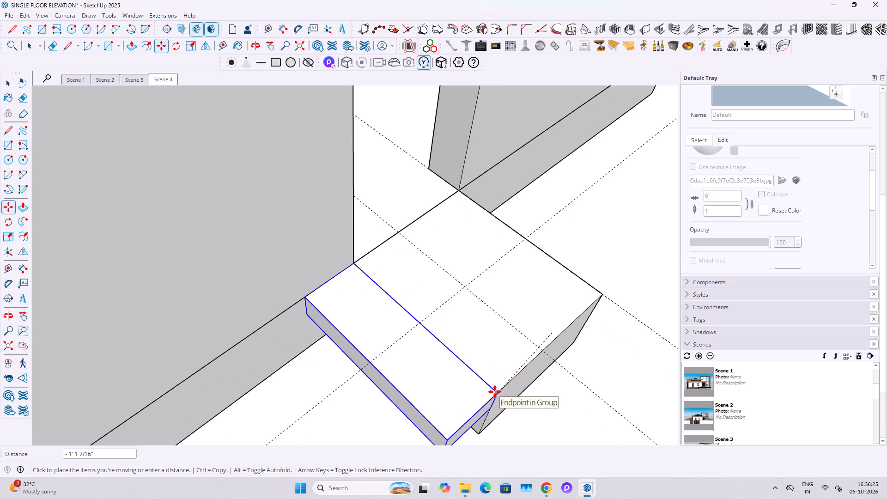
click(495, 391)
click(498, 395)
text(6")
key(Return)
Copy the tread from its inner top corner to its outer bottom corner to form the next lower step.
ctrl+click(488, 409)
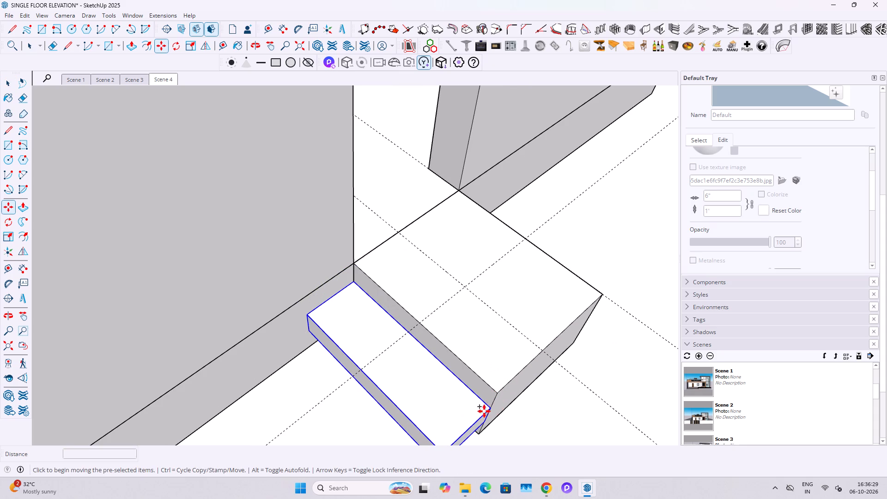
shift+middle_drag(476, 415, 472, 307)
scroll(441, 372, up, 2)
click(436, 354)
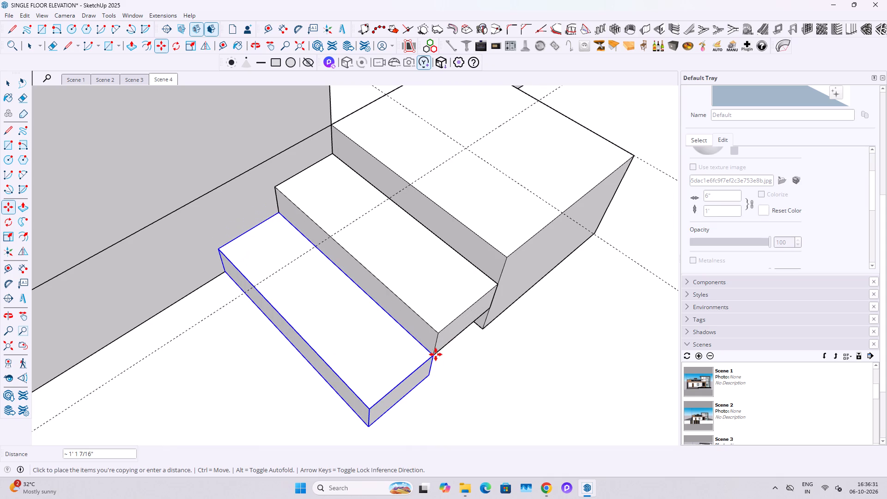
key(space)
key(l)
key(space)
Copy the upper tread straight down by its own height to fill the gap beneath it.
click(459, 305)
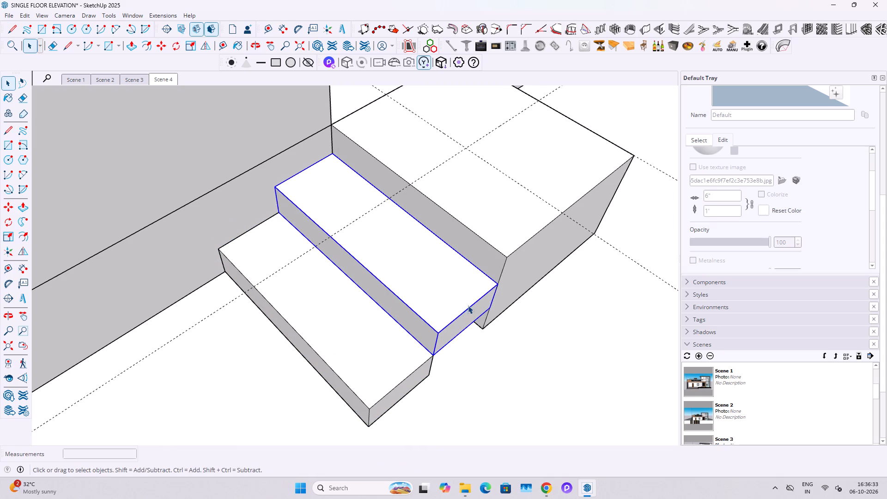
key(m)
ctrl+click(498, 289)
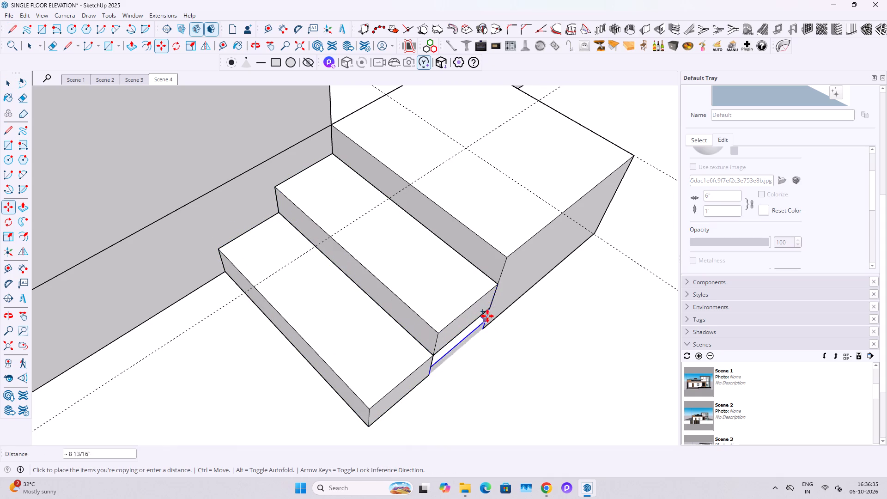
click(490, 311)
key(space)
click(498, 364)
key(space)
Save the model with the completed side-passage steps.
scroll(432, 347, down, 10)
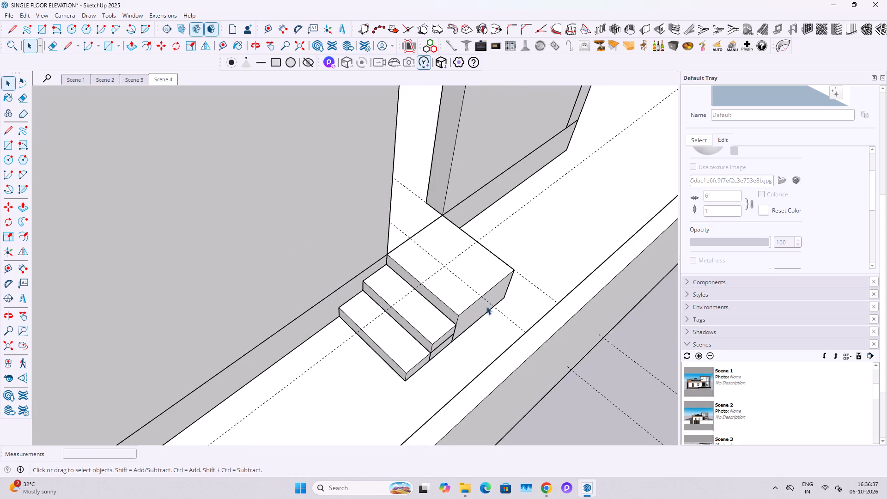
middle_drag(472, 304, 263, 298)
scroll(292, 301, down, 11)
shift+middle_drag(335, 340, 213, 318)
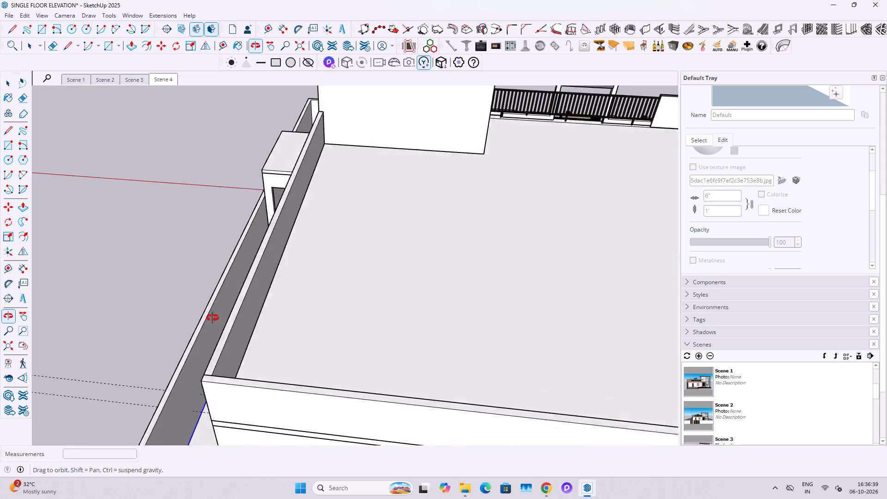
shift+middle_drag(213, 318, 301, 311)
scroll(371, 403, up, 2)
key(ctrl+s)
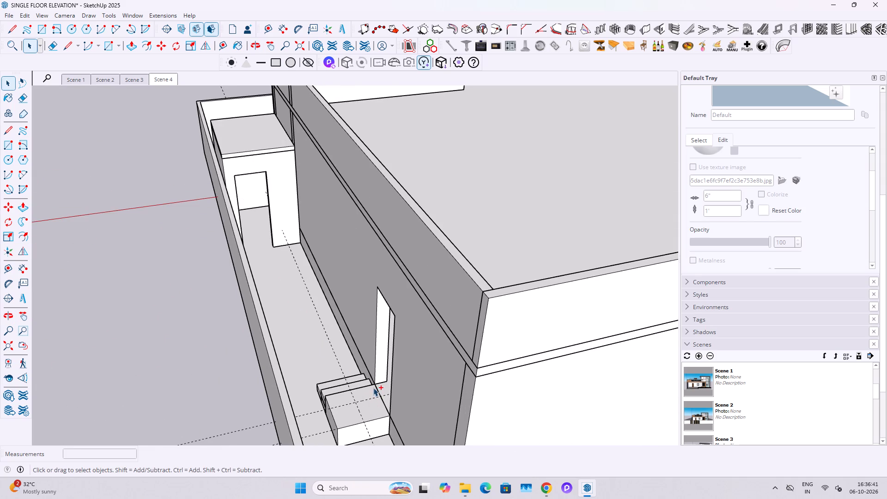
Examine the side passage with its steps and small room, the rear of the house and the front elevation.
scroll(374, 384, up, 1)
scroll(374, 384, down, 1)
scroll(370, 326, down, 2)
middle_drag(346, 333, 324, 335)
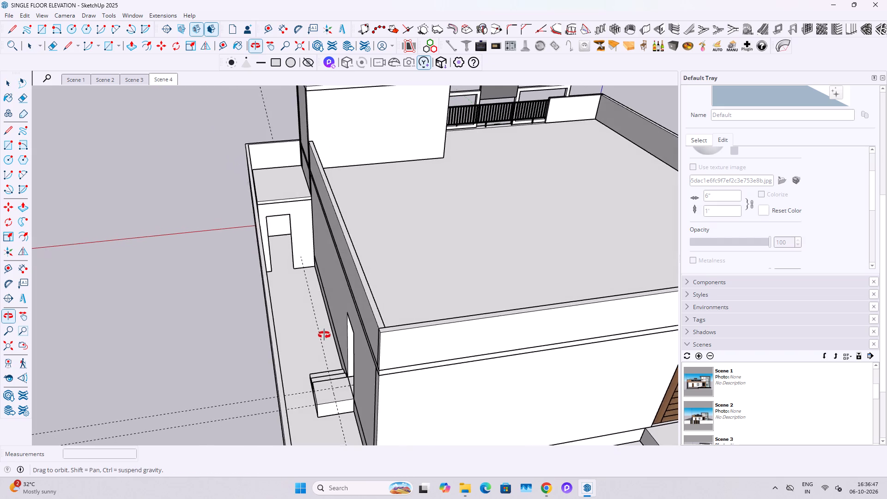
middle_drag(324, 335, 332, 331)
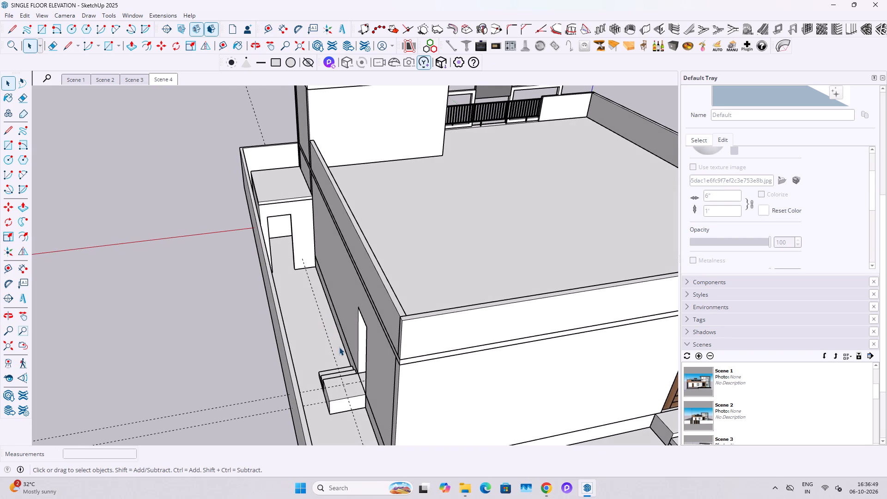
scroll(339, 346, up, 2)
scroll(334, 298, down, 4)
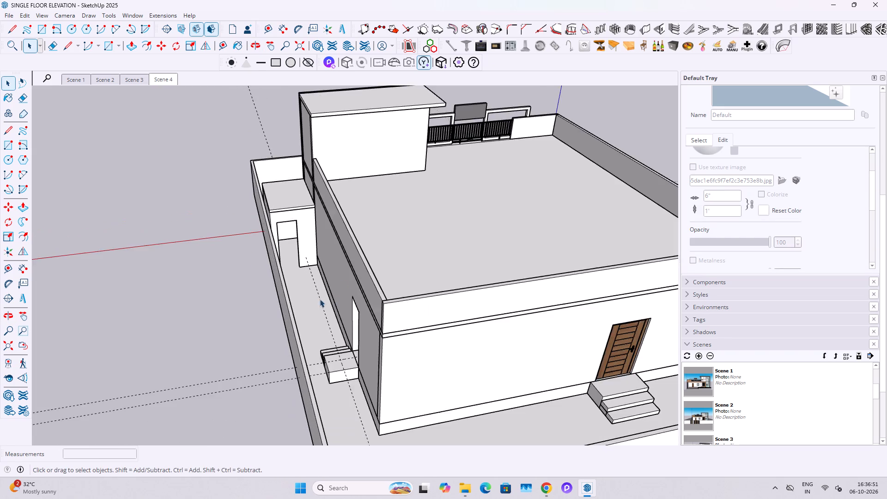
middle_drag(322, 298, 710, 262)
middle_drag(519, 285, 714, 271)
middle_drag(297, 270, 385, 269)
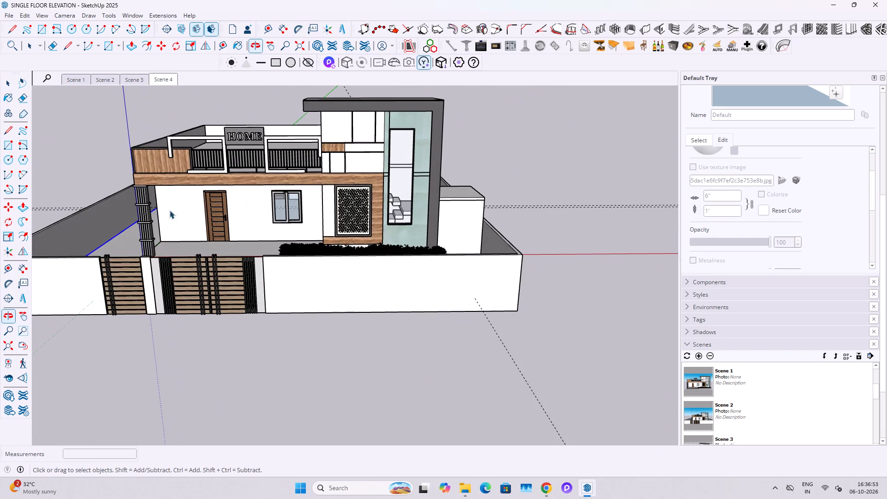
Return to the Scene 1 view and delete all guides from the model.
click(77, 79)
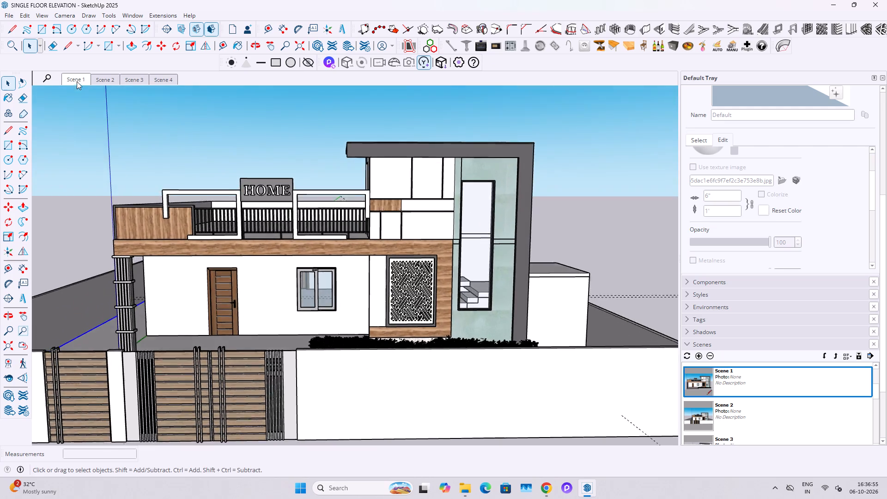
click(27, 18)
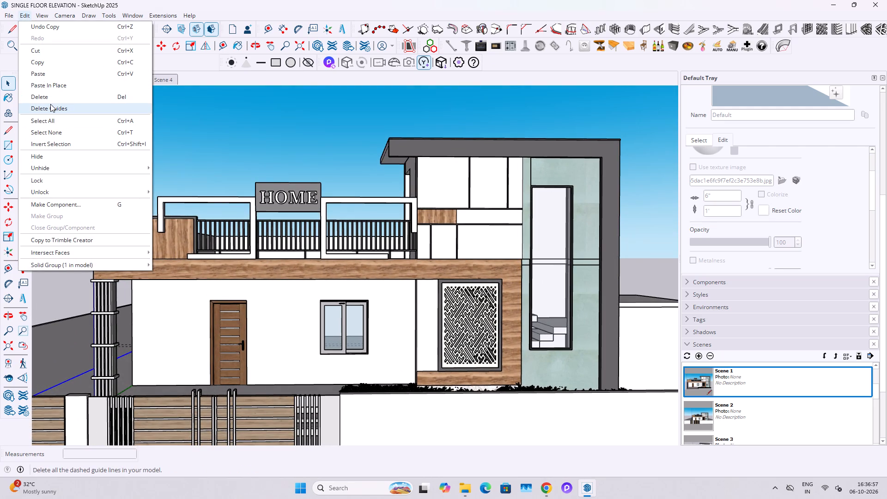
click(52, 109)
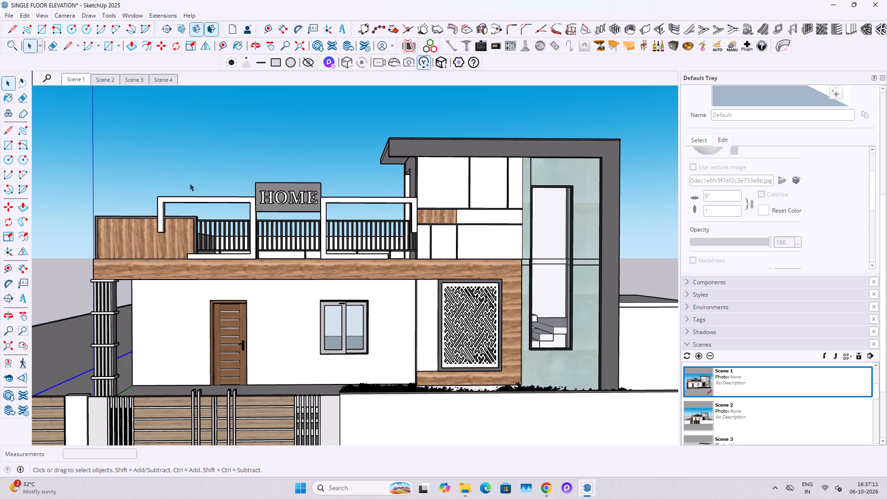
scroll(255, 200, down, 3)
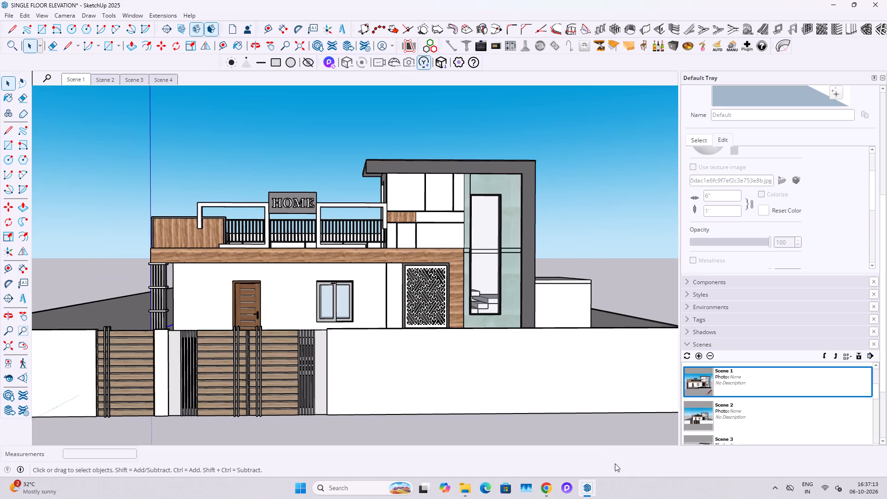
Switch to Chrome and close the As exterior, Gemini rendering and Pin on Texture pages.
click(545, 492)
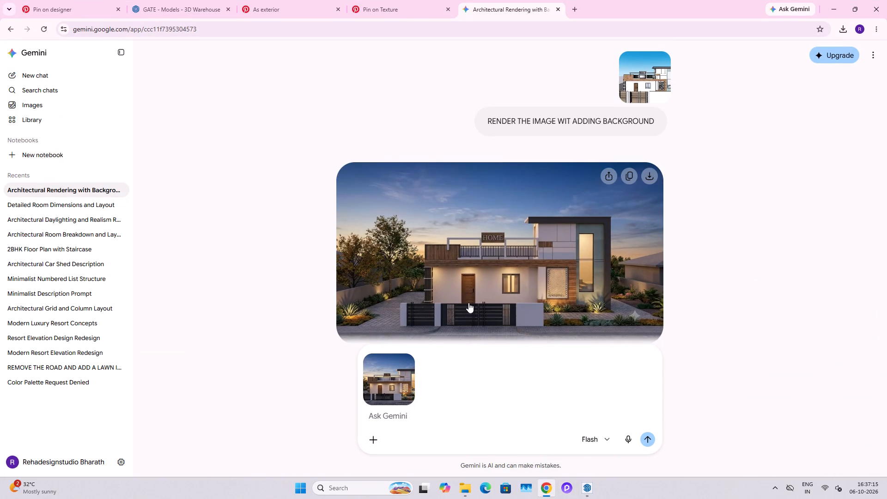
scroll(468, 303, down, 3)
key(Escape)
key(Escape)
key(Escape)
click(263, 0)
key(Escape)
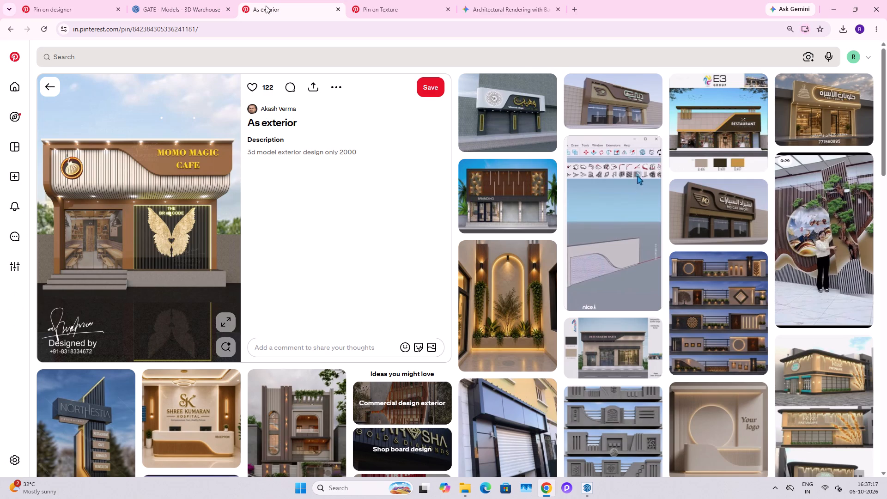
key(Escape)
click(340, 12)
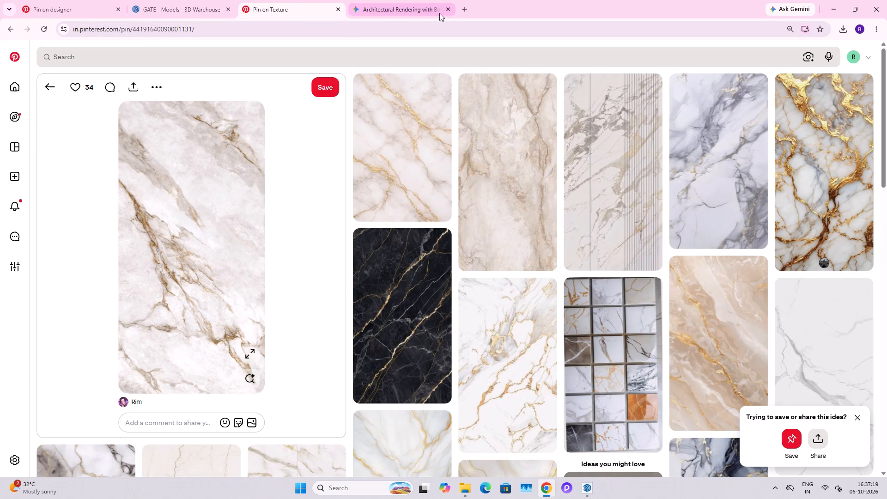
click(450, 9)
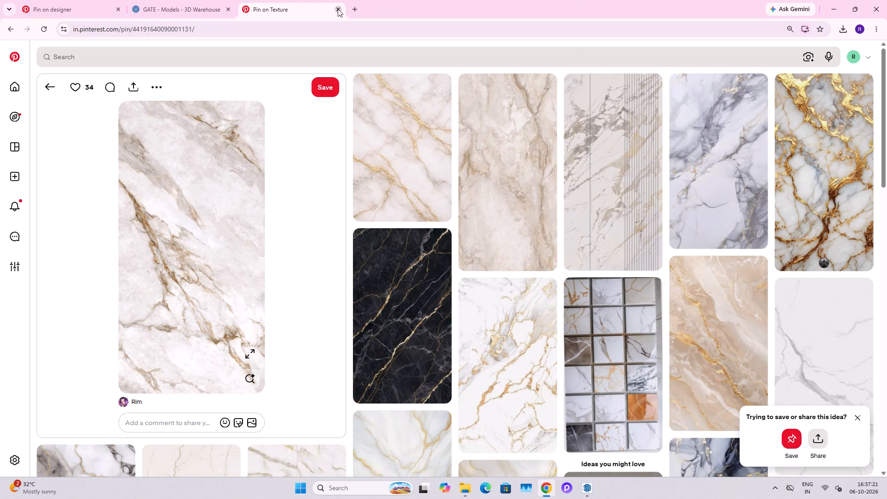
click(338, 9)
Take the wood-texture Pinterest page back to the Google results for pinterest, then return to SketchUp.
click(182, 1)
click(96, 3)
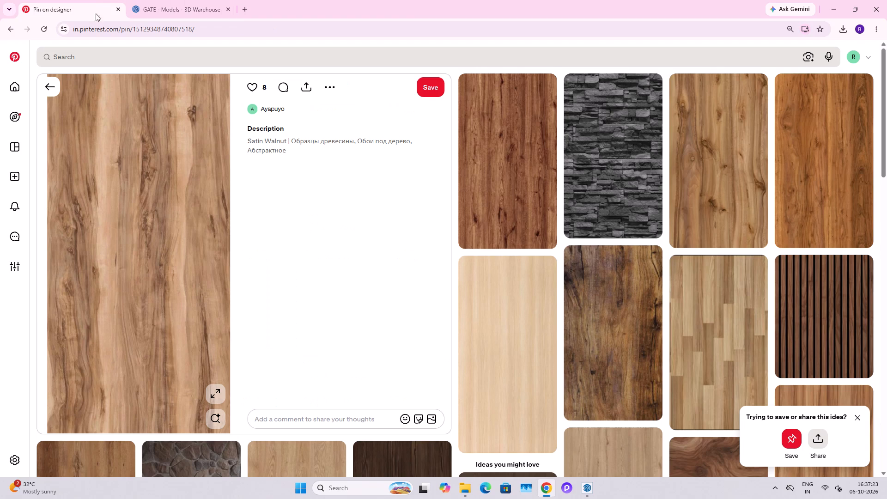
scroll(184, 258, up, 2)
click(8, 29)
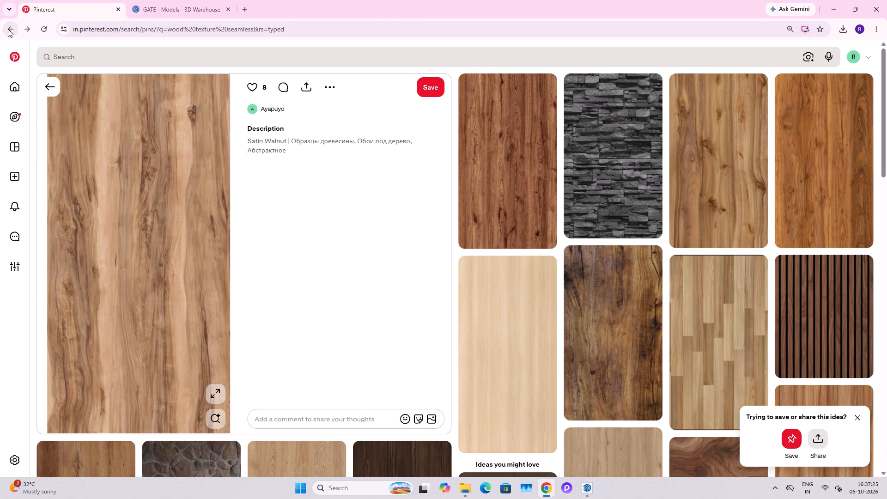
click(8, 30)
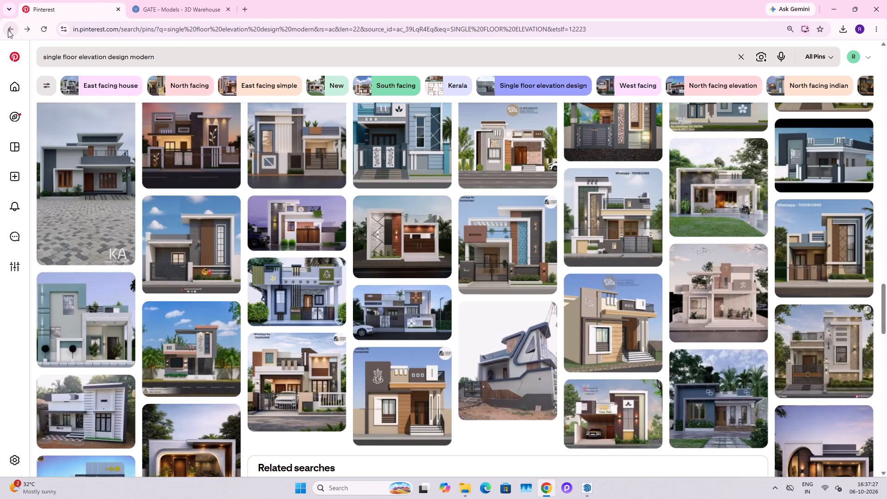
click(8, 30)
click(8, 30)
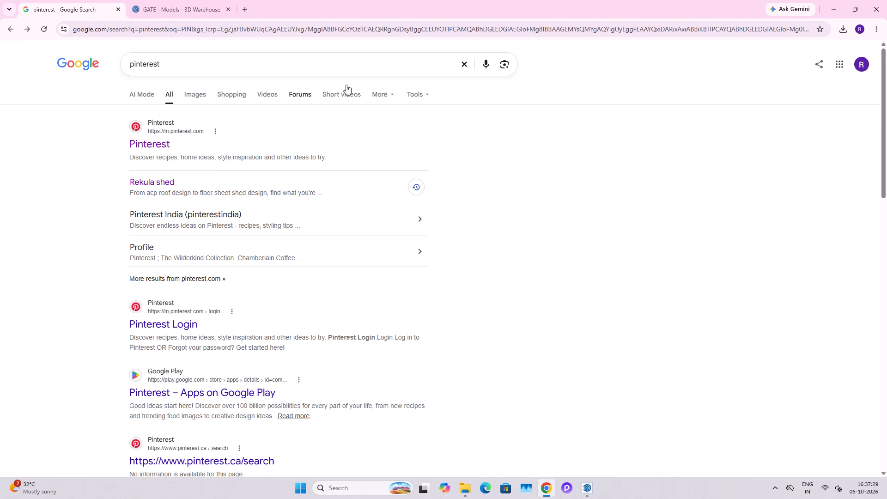
click(830, 9)
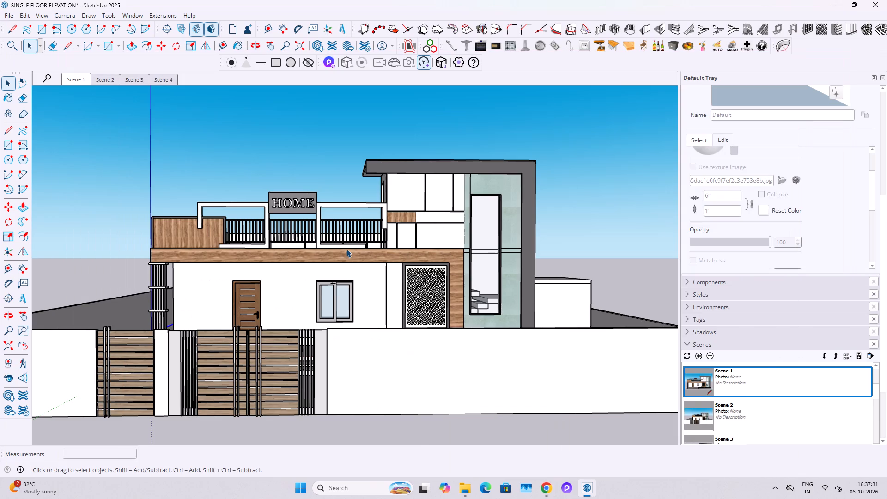
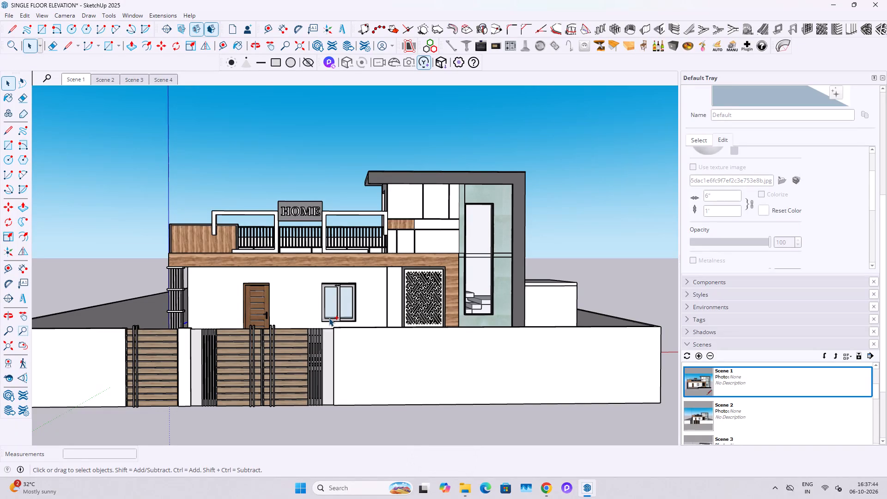
Save the house model.
middle_drag(375, 311, 315, 381)
scroll(334, 339, down, 4)
scroll(365, 310, down, 3)
scroll(308, 264, up, 1)
scroll(265, 230, down, 1)
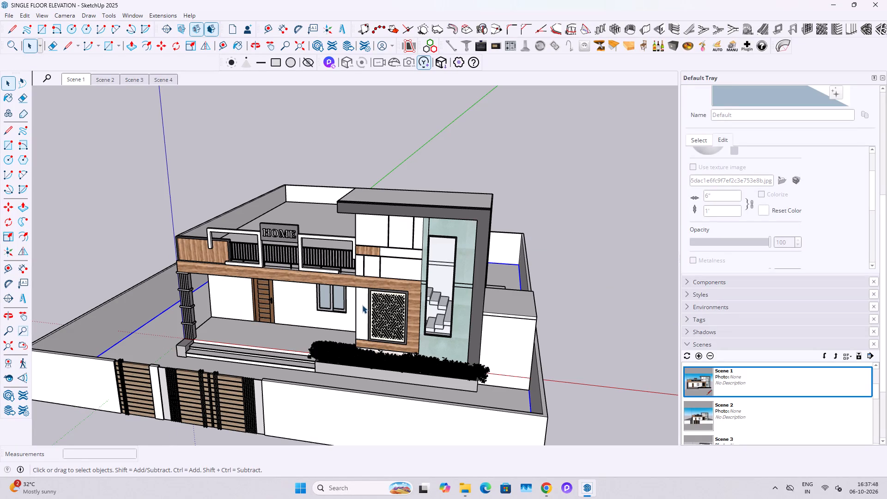
scroll(353, 303, down, 3)
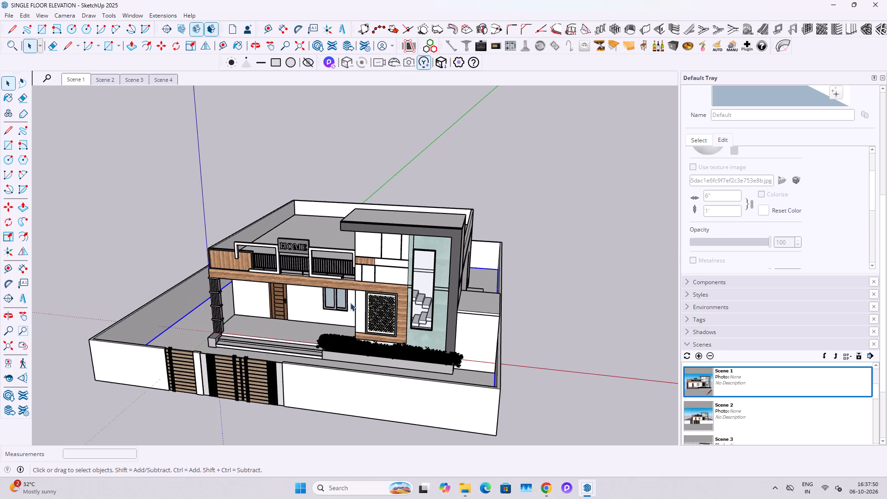
middle_drag(308, 296, 491, 338)
key(ctrl+s)
Copy the wooden door above the side-passage steps into the door opening of the stair room on the roof.
scroll(386, 334, up, 4)
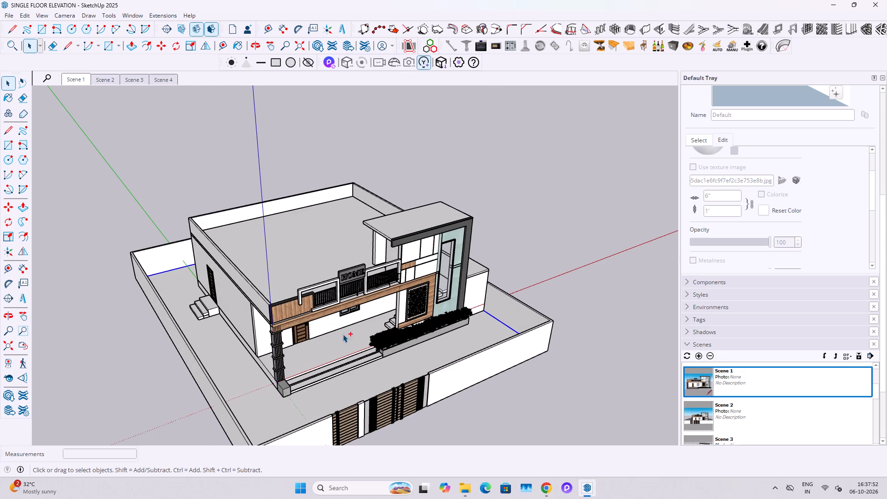
scroll(343, 334, up, 15)
scroll(241, 298, up, 14)
scroll(214, 269, up, 10)
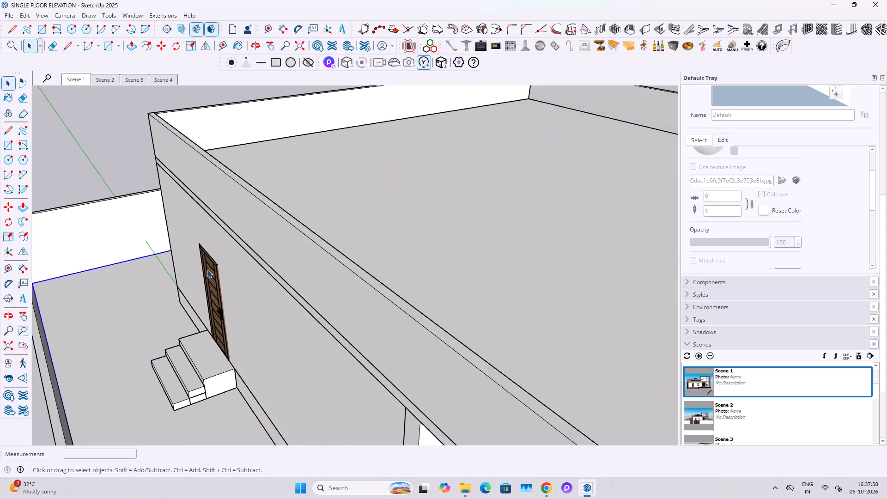
middle_drag(197, 269, 312, 313)
scroll(312, 307, down, 3)
shift+middle_drag(377, 234, 297, 298)
scroll(296, 293, down, 4)
middle_drag(466, 276, 517, 261)
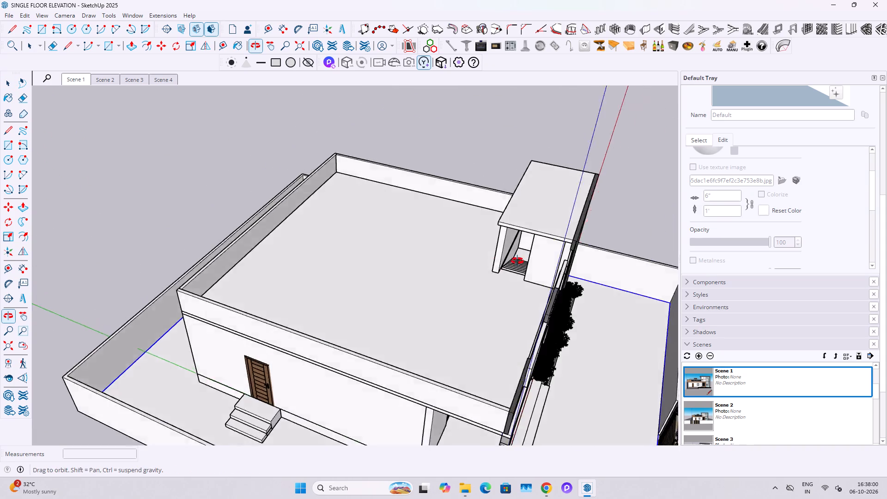
middle_drag(517, 261, 562, 255)
scroll(526, 254, up, 6)
shift+scroll(437, 249, down, 5)
shift+middle_drag(384, 330, 438, 235)
scroll(313, 325, up, 3)
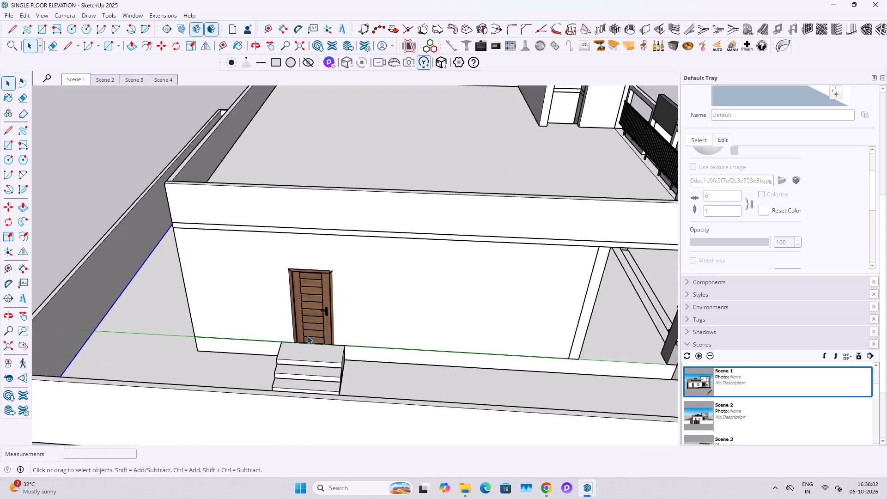
scroll(307, 336, up, 1)
click(321, 318)
scroll(307, 346, up, 15)
key(m)
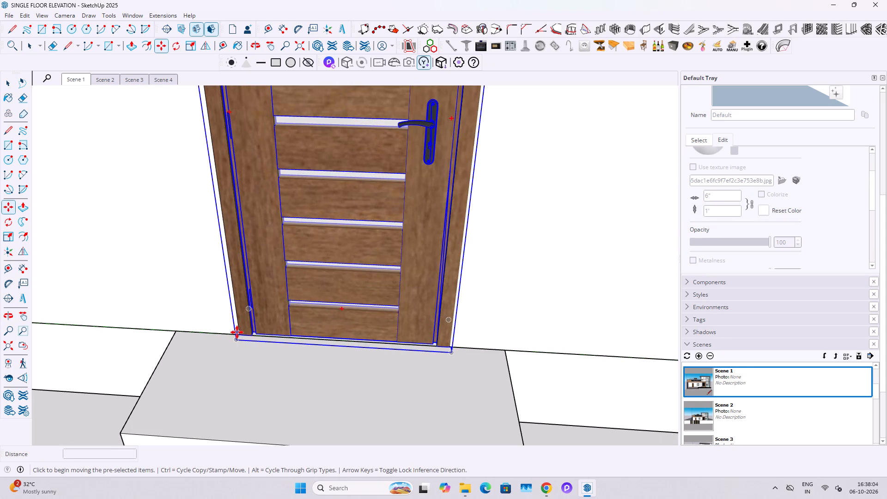
click(238, 333)
scroll(387, 323, down, 14)
shift+middle_drag(483, 239, 220, 498)
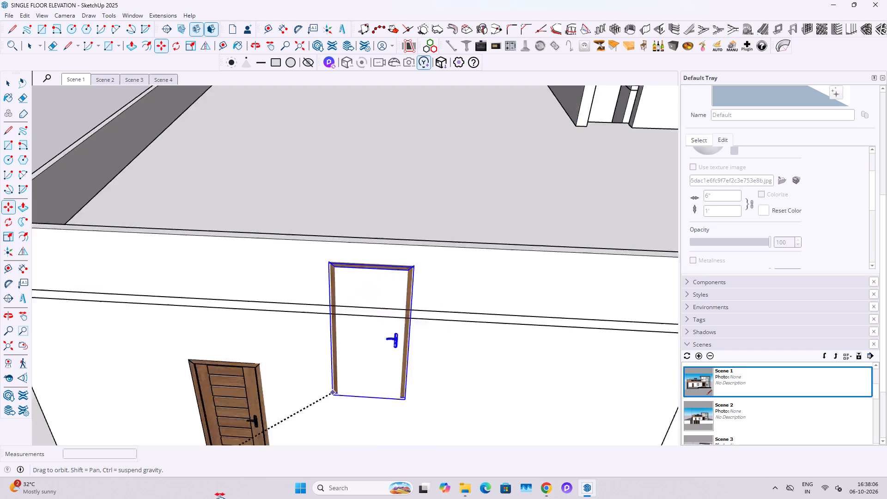
shift+middle_drag(220, 498, 198, 498)
shift+middle_drag(480, 239, 260, 415)
scroll(303, 343, up, 8)
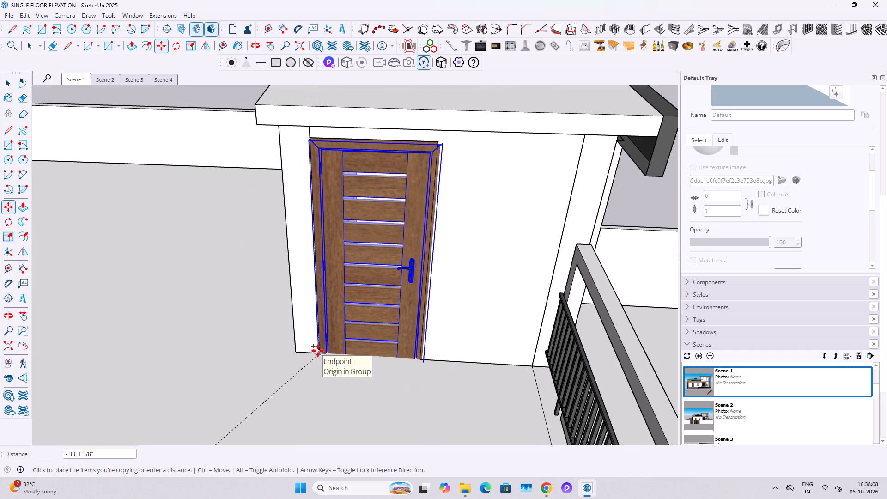
click(318, 351)
key(space)
click(337, 397)
Place a guide on the roof 2' out from the base of the stair room's long wall.
middle_drag(411, 280, 525, 210)
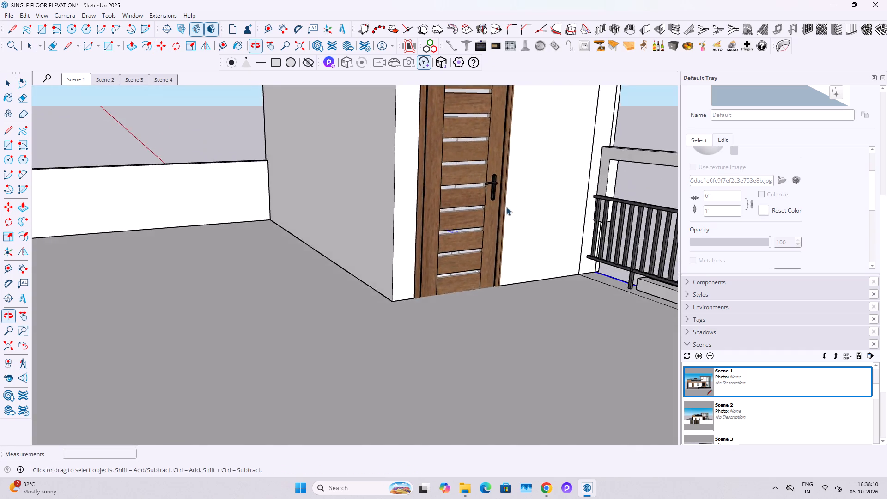
scroll(448, 235, down, 11)
middle_drag(365, 271, 402, 292)
shift+scroll(402, 292, up, 1)
shift+scroll(402, 292, down, 4)
middle_drag(331, 309, 398, 356)
scroll(361, 222, up, 2)
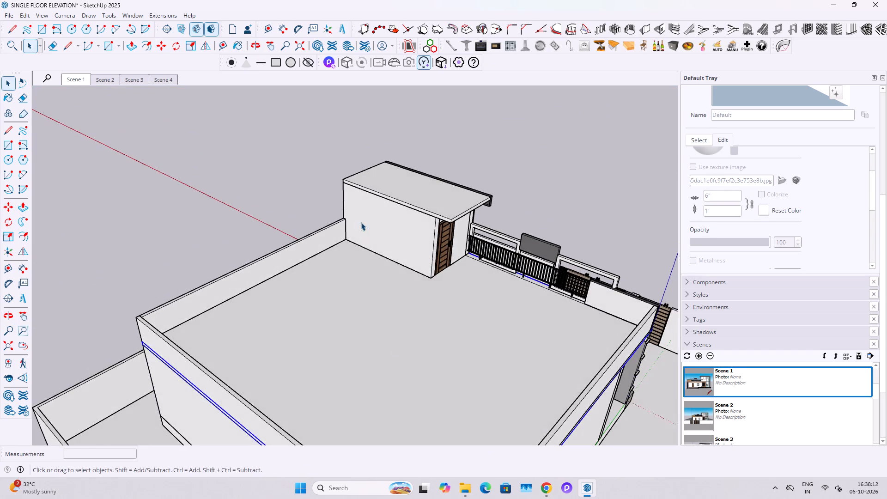
scroll(361, 222, up, 1)
middle_drag(348, 263, 376, 286)
scroll(377, 291, down, 2)
middle_drag(382, 288, 411, 299)
scroll(406, 294, up, 5)
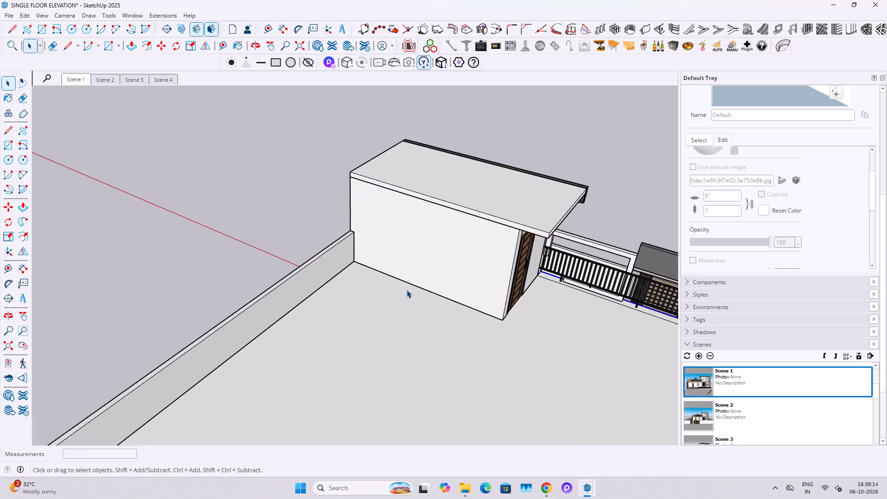
scroll(407, 290, up, 1)
key(t)
click(423, 282)
text(2')
key(Return)
key(space)
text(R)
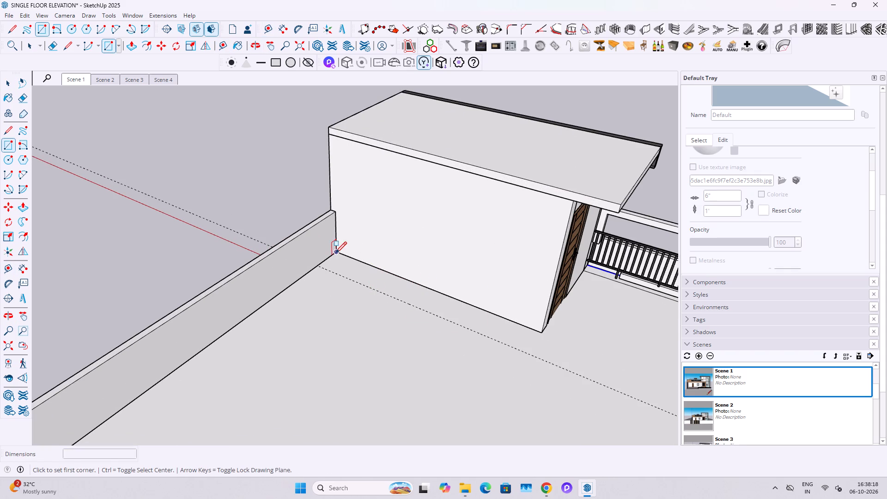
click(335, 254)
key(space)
Add a guide line along the base of the stair room's door-side wall, crossing the guide parallel to the long wall.
scroll(554, 342, up, 8)
key(t)
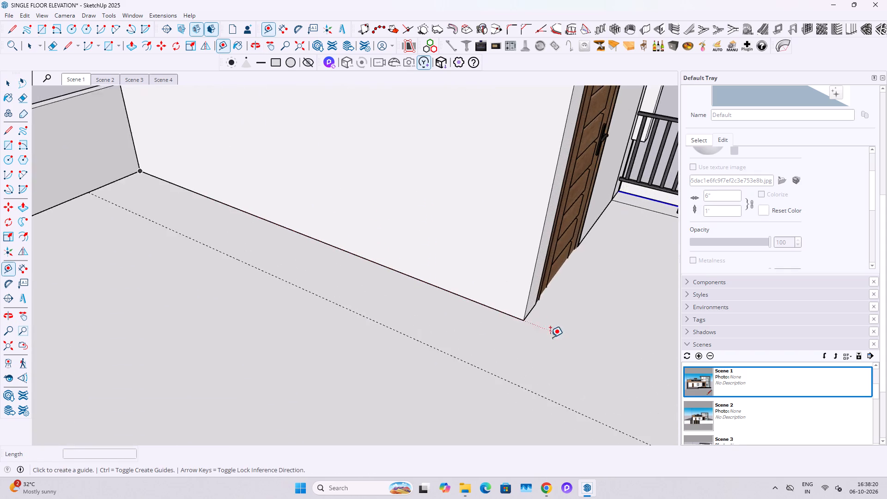
scroll(550, 337, up, 2)
middle_drag(495, 326, 484, 323)
scroll(519, 312, up, 3)
double_click(519, 307)
key(space)
Draw a 2' wide rectangle on the roof along the stair room's long wall, from the parapet corner to the guide intersection.
scroll(518, 307, down, 6)
key(r)
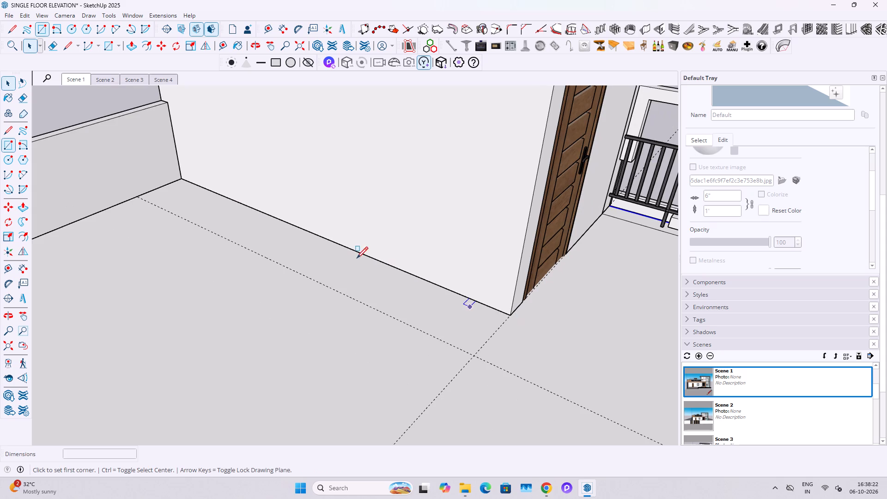
click(184, 178)
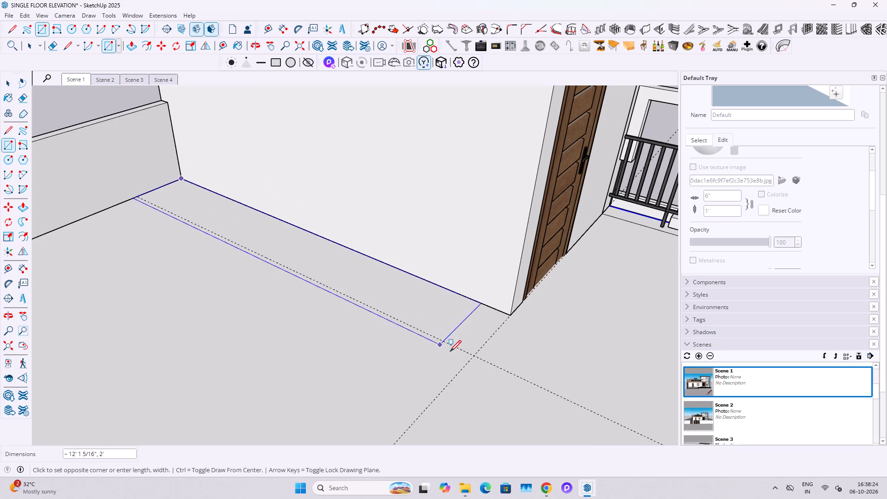
click(475, 357)
key(space)
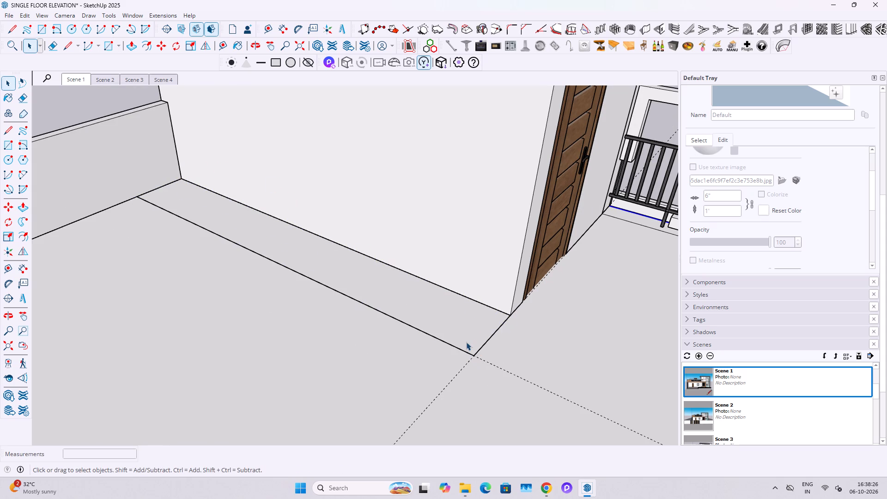
Extrude the rectangular strip beside the stair room up by 1'9".
key(p)
click(466, 342)
key(ctrl+z)
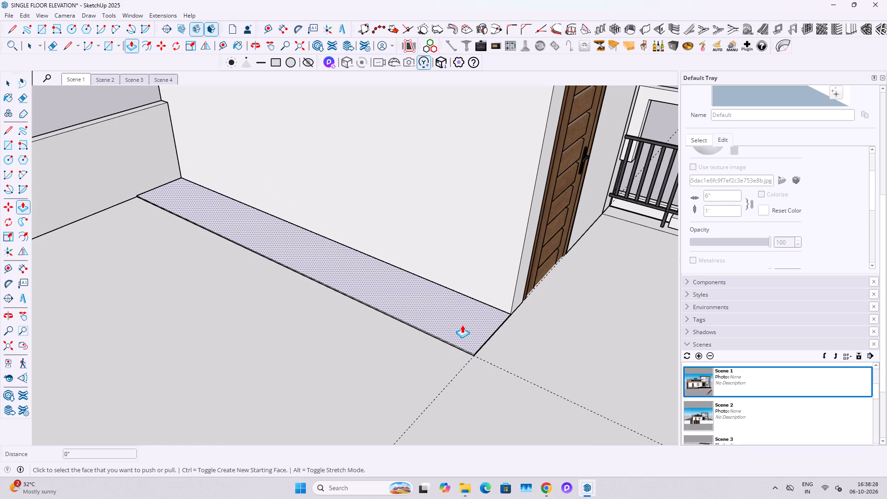
click(462, 325)
text(1'9")
key(Return)
key(space)
Offset the outline of the block's long front face inward by 4".
middle_drag(391, 298, 506, 293)
scroll(195, 267, up, 2)
key(f)
click(107, 225)
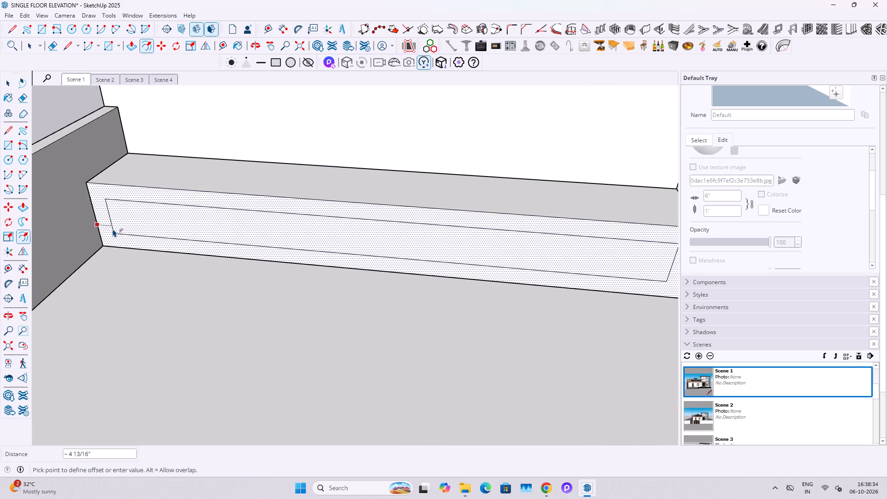
text(4")
key(Return)
key(space)
Extend both vertical sides of the inner outline down to the roof floor and erase its bottom edge.
scroll(111, 229, up, 8)
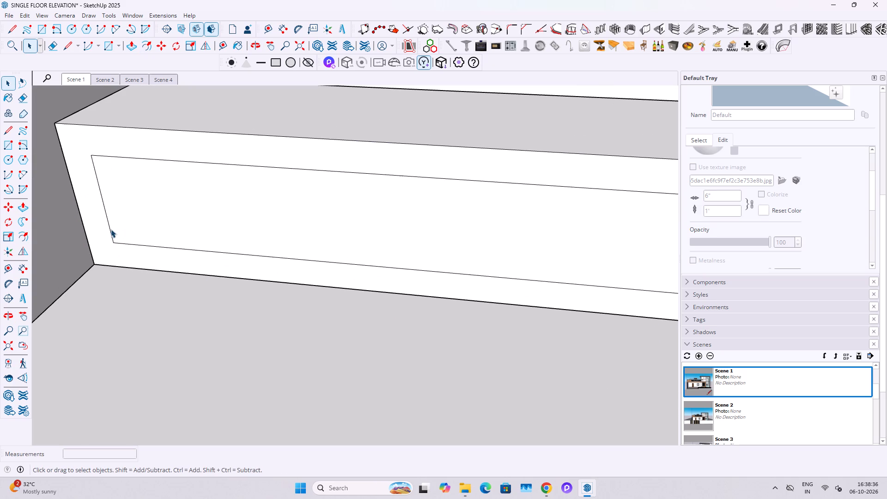
key(l)
click(113, 243)
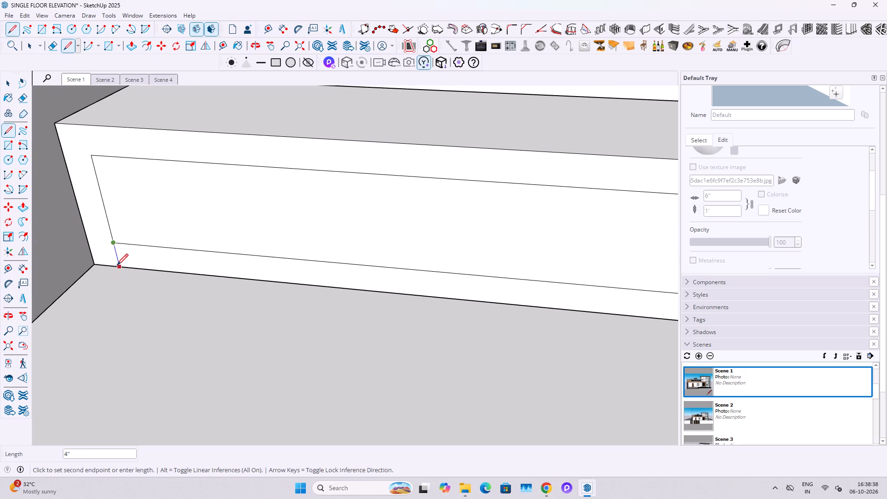
click(117, 266)
key(space)
key(e)
drag(172, 246, 172, 256)
scroll(172, 256, down, 5)
shift+middle_drag(331, 273, 73, 284)
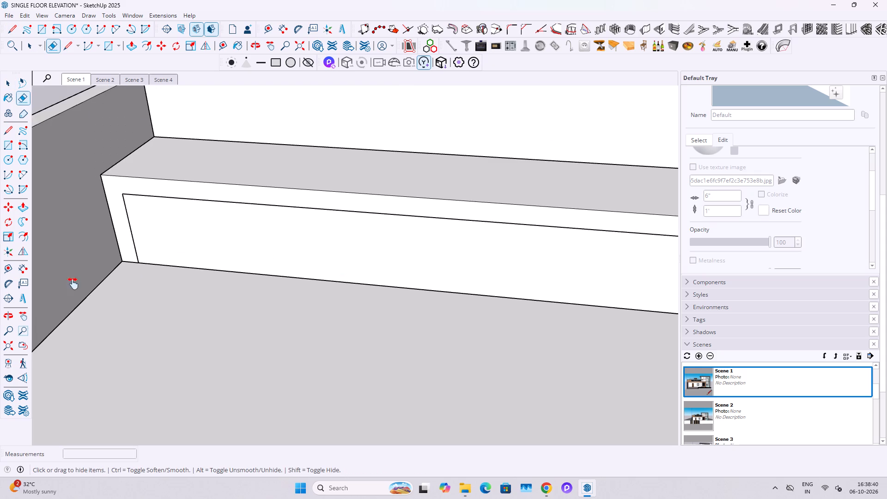
shift+middle_drag(73, 284, 46, 281)
shift+middle_drag(382, 297, 285, 282)
scroll(407, 322, up, 3)
key(space)
key(l)
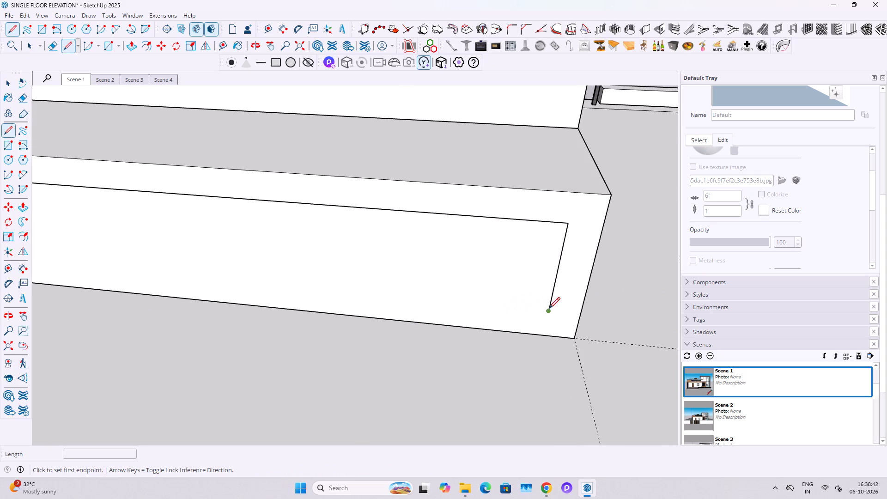
click(549, 310)
click(546, 335)
key(space)
Push the inner front face back 2' to the stair room wall, opening up the space under the slab.
click(496, 313)
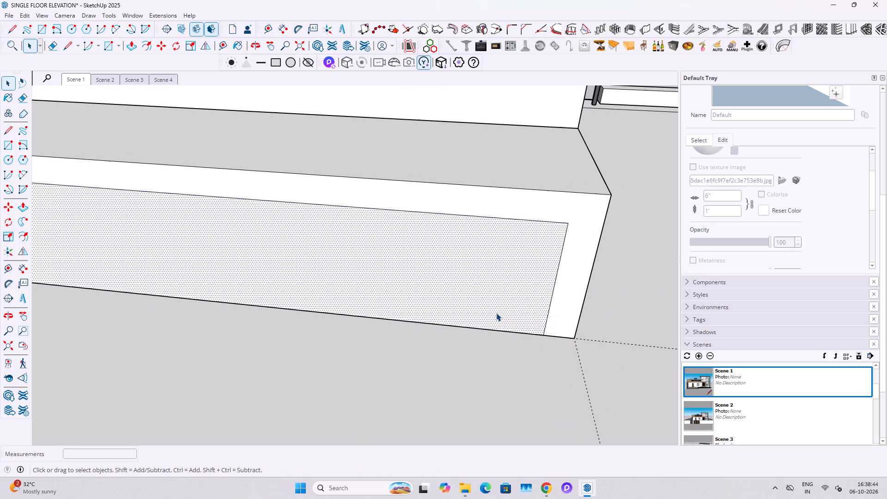
key(p)
click(496, 313)
click(556, 123)
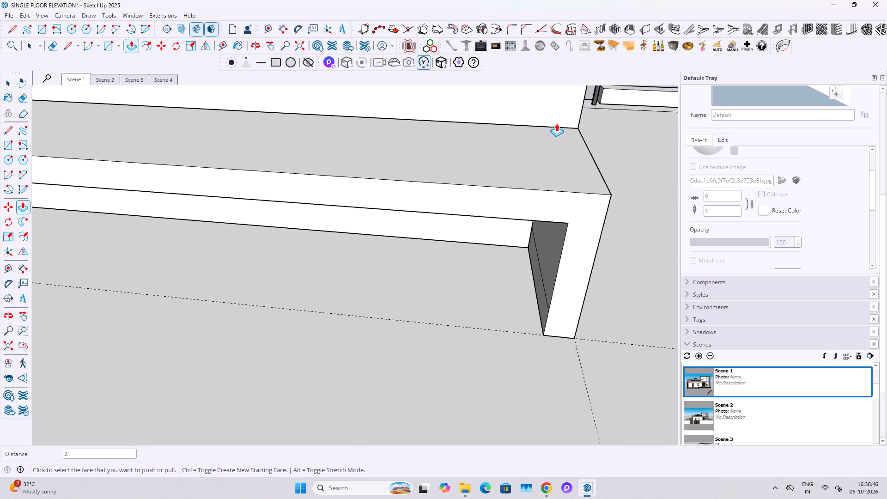
Erase the leftover edge on the inner side of the slab's end leg near the door.
scroll(541, 210, down, 3)
middle_drag(553, 248, 593, 201)
scroll(548, 231, up, 2)
key(space)
key(e)
drag(541, 231, 538, 250)
scroll(538, 250, down, 2)
drag(538, 250, 538, 254)
scroll(538, 254, down, 5)
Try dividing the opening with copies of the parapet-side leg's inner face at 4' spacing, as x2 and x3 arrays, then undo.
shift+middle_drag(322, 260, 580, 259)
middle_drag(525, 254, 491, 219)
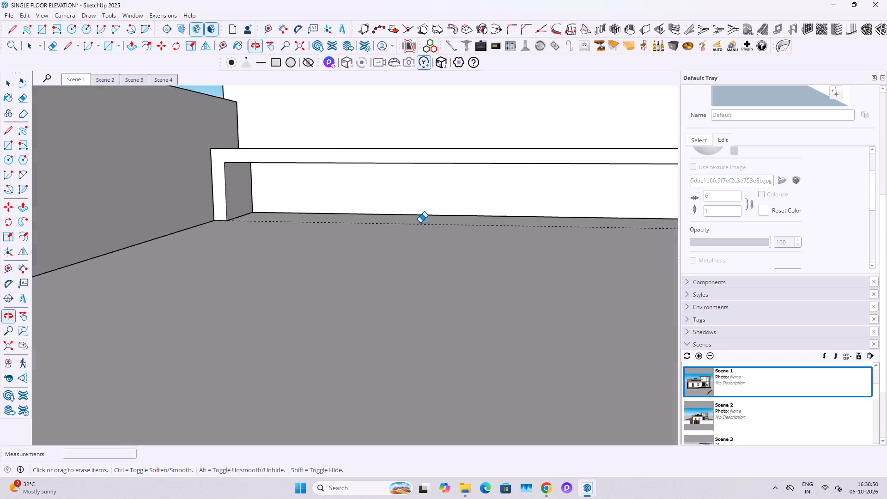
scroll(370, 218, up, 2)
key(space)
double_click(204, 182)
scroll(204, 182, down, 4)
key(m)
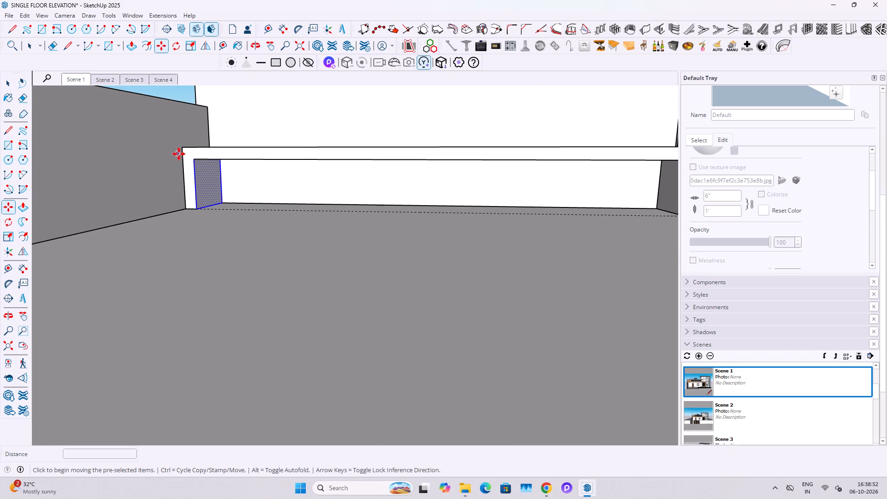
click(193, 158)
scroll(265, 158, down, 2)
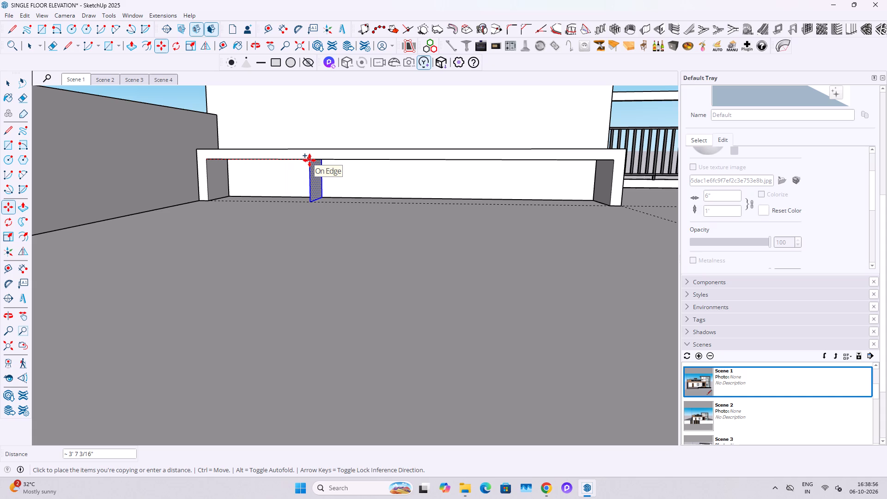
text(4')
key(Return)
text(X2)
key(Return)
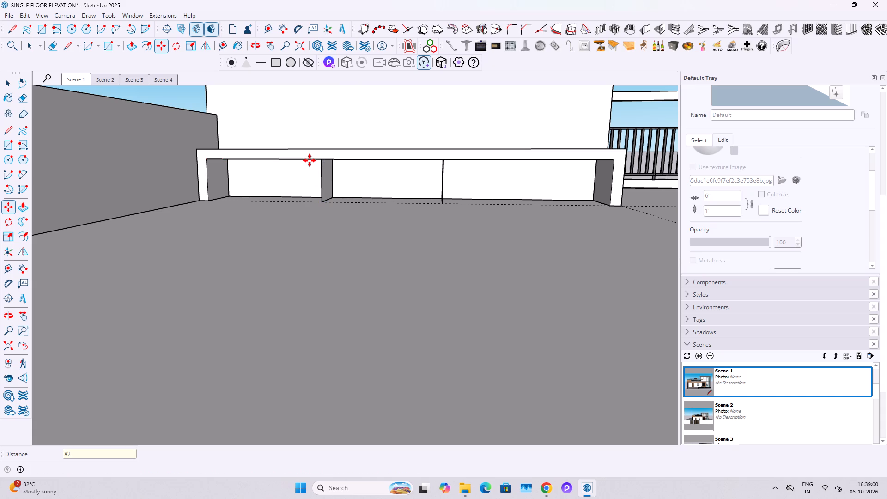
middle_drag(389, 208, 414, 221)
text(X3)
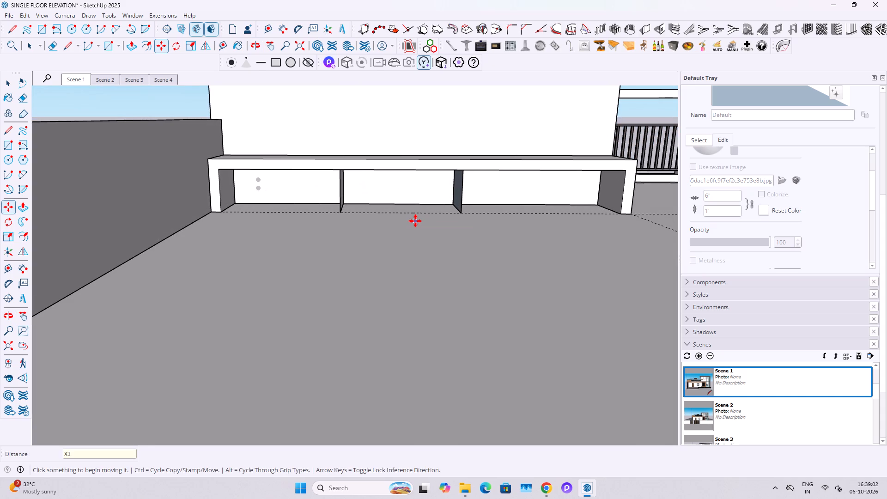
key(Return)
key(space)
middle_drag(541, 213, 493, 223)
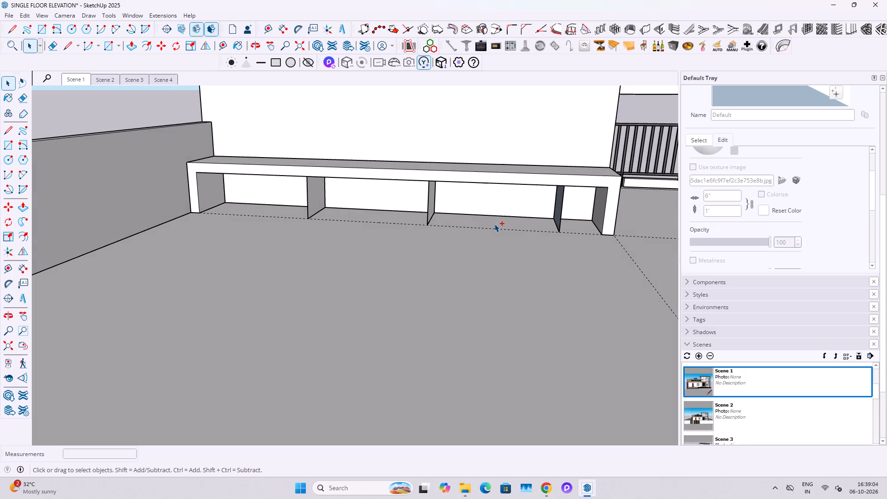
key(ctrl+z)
Copy the parapet-side leg's inner face along the opening at 3' spacing as an x3 array of dividers.
scroll(241, 201, up, 3)
double_click(201, 191)
key(m)
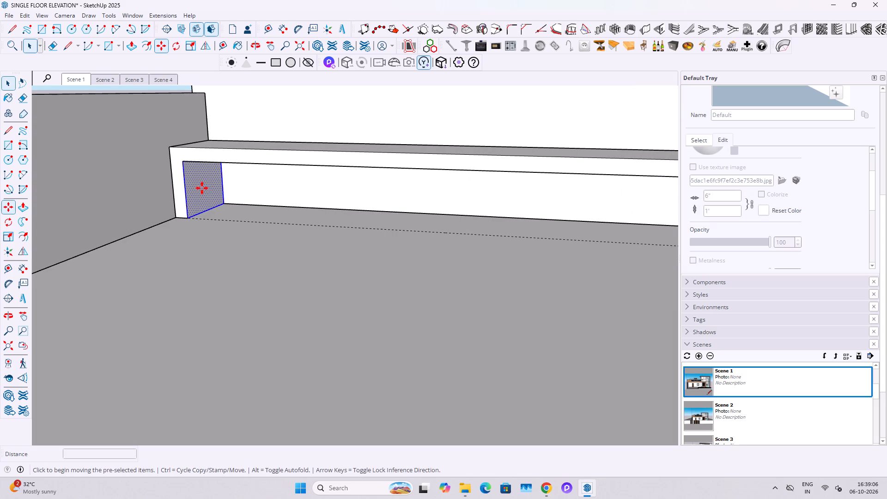
click(183, 163)
text(3')
key(Return)
text(X3)
key(Return)
scroll(218, 174, down, 3)
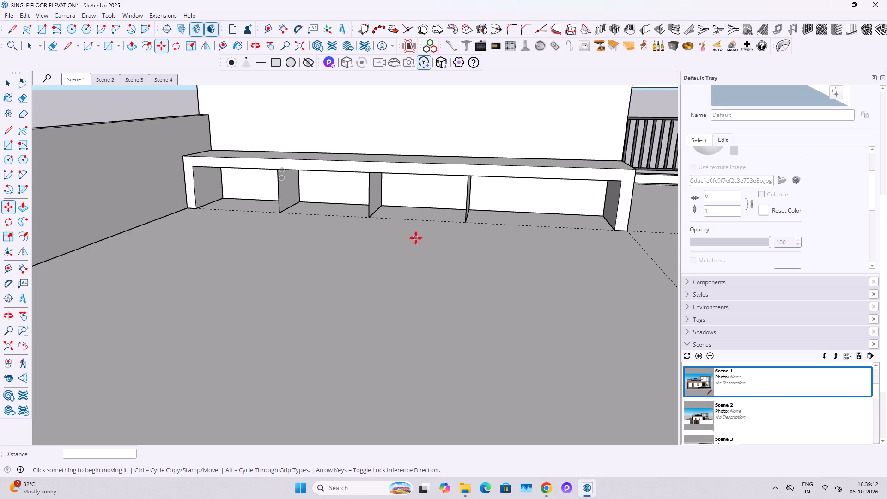
Undo the array of bench dividers spaced at 3'.
scroll(262, 200, up, 3)
key(ctrl+z)
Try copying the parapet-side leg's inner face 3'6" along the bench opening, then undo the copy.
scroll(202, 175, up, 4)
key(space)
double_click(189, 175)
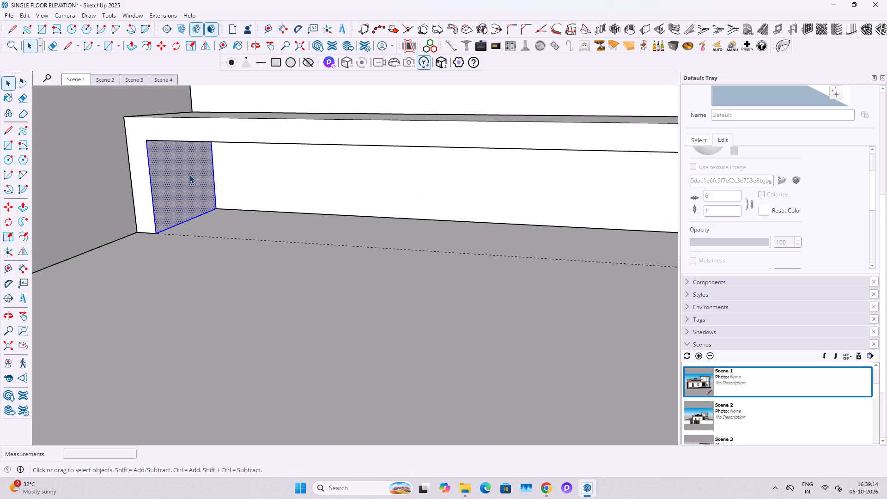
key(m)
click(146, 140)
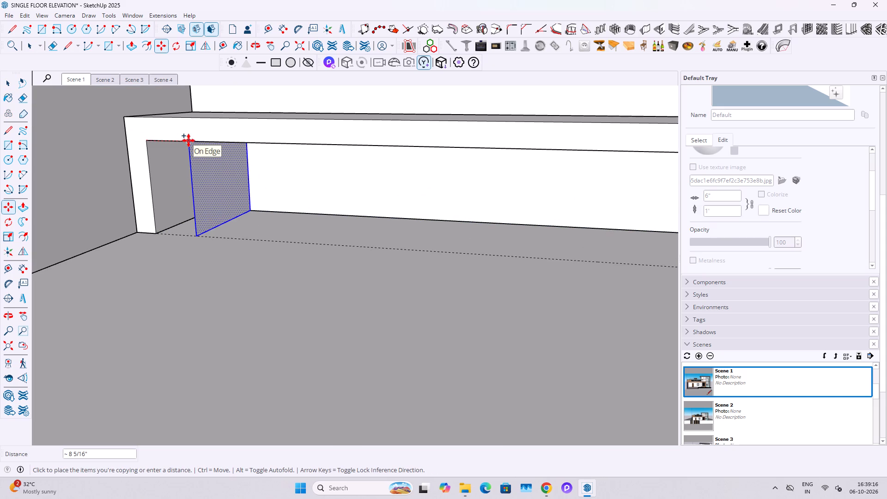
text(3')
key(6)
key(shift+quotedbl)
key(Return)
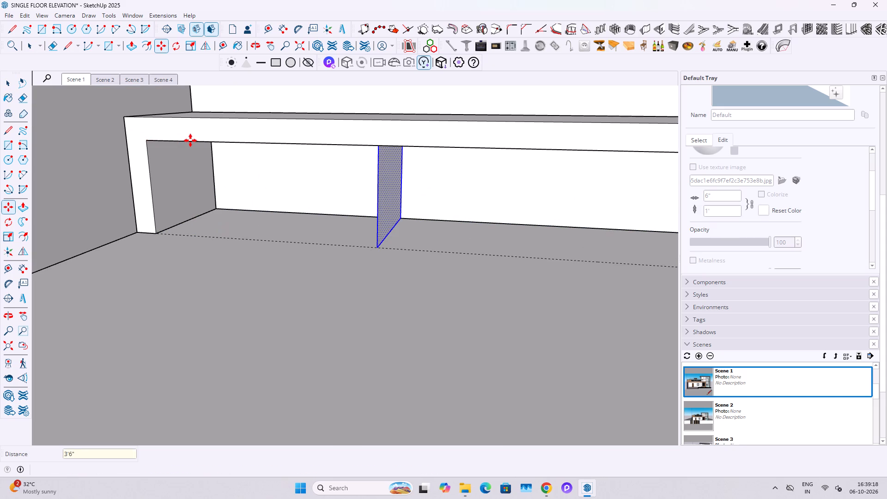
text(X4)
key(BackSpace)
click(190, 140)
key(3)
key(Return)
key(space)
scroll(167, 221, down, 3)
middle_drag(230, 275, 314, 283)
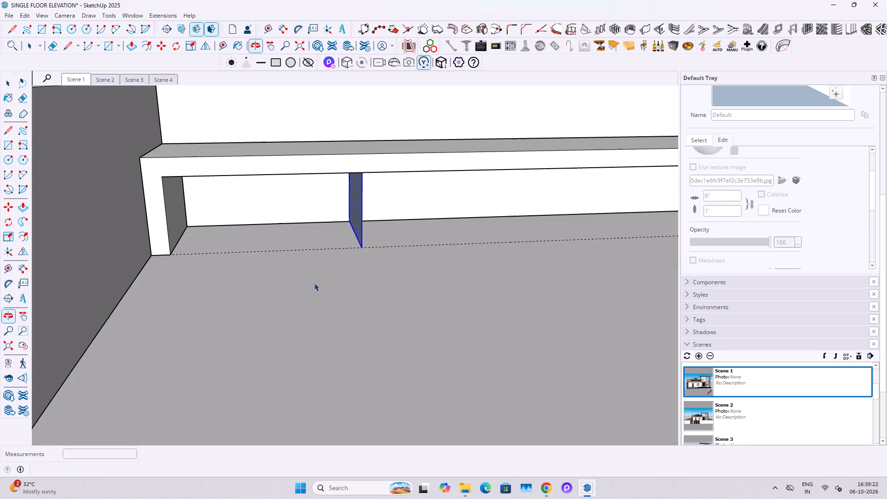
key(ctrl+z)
Copy the parapet-side leg's inner face along the bench opening at 3'6" spacing as an x3 array of dividers.
scroll(171, 187, up, 1)
key(space)
double_click(172, 187)
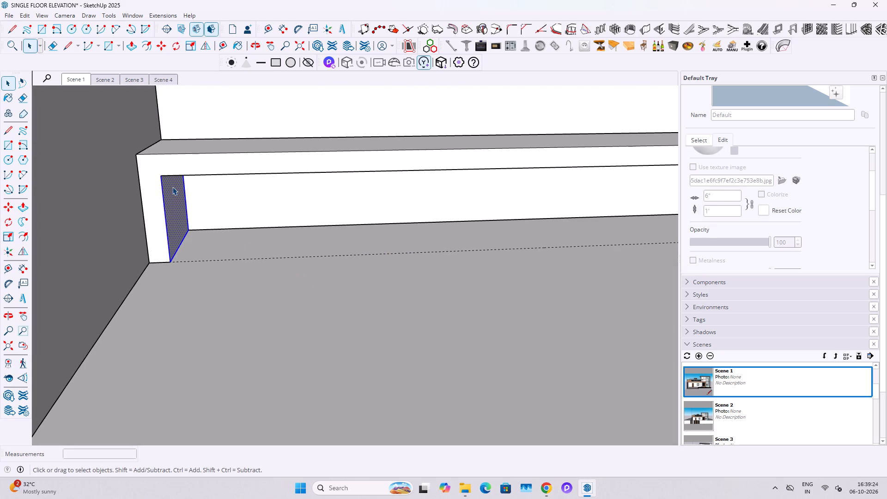
key(m)
click(164, 177)
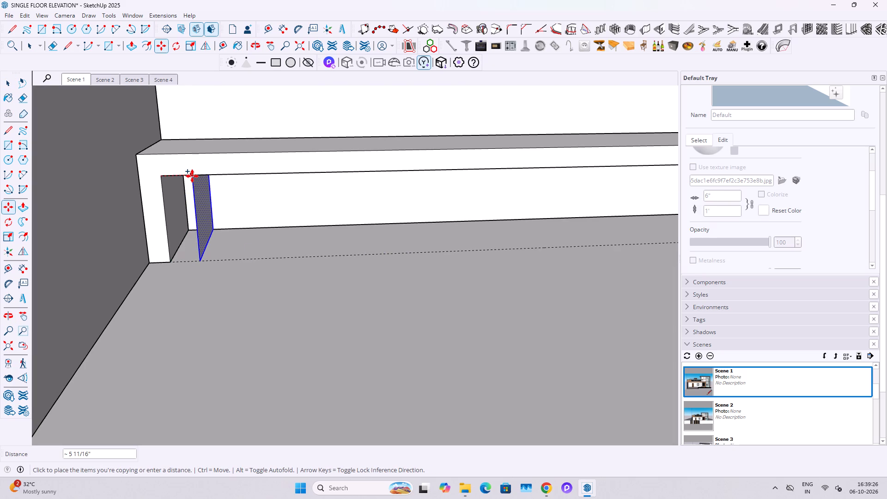
key(3)
text('6")
key(Return)
text(X3)
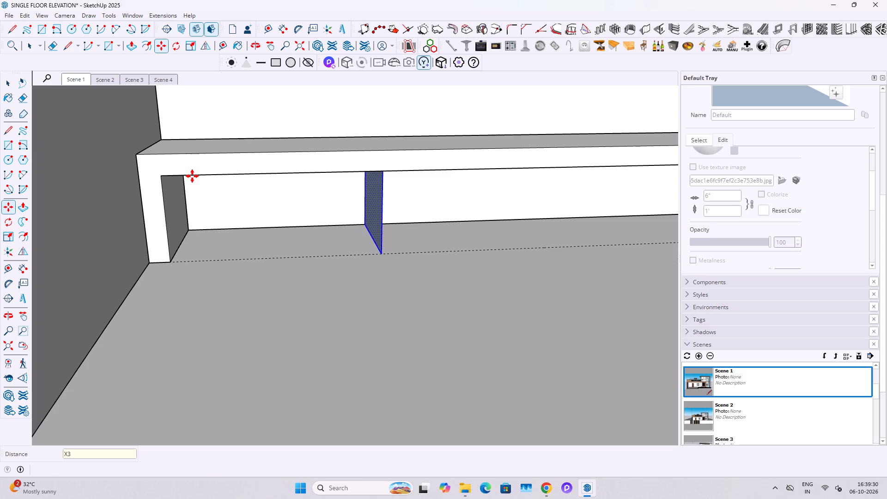
key(Return)
Push/Pull each of the three divider faces under the bench slab to a thickness of 4".
scroll(142, 222, down, 4)
ctrl+middle_drag(323, 252, 110, 295)
scroll(375, 239, up, 2)
key(space)
click(456, 227)
key(p)
click(456, 227)
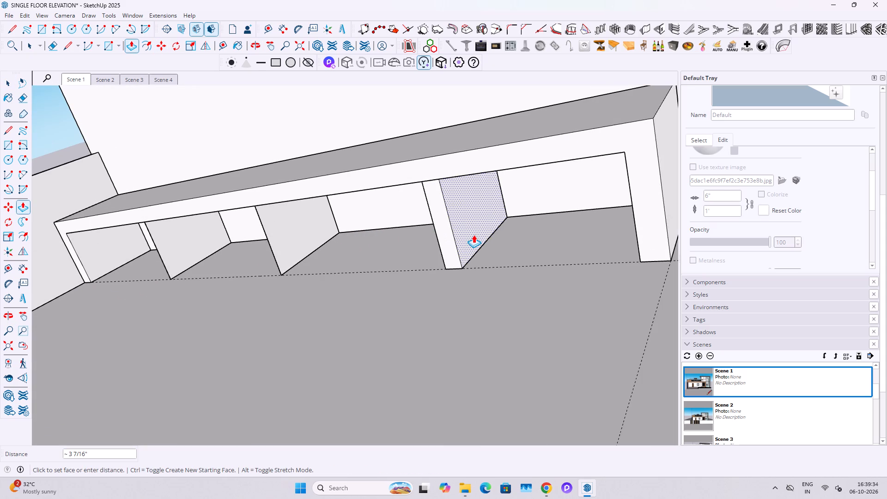
key(4)
key(shift+quotedbl)
key(Return)
double_click(279, 240)
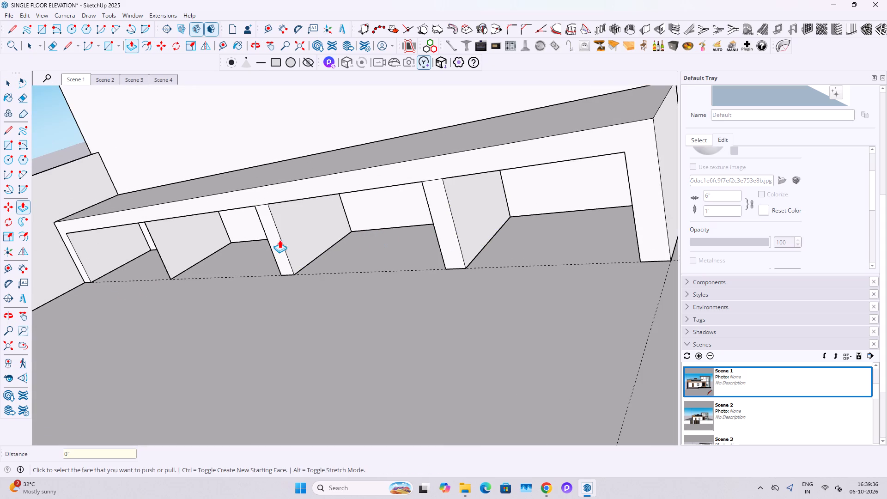
double_click(190, 241)
middle_drag(131, 266, 252, 271)
key(space)
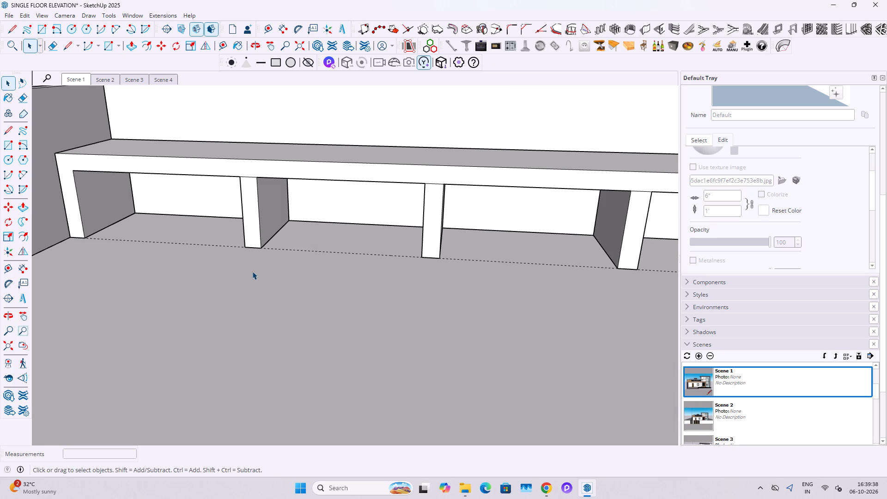
key(Escape)
Group the whole bench, including its slab, end legs and dividers, then clear the selection.
triple_click(253, 201)
click(253, 201)
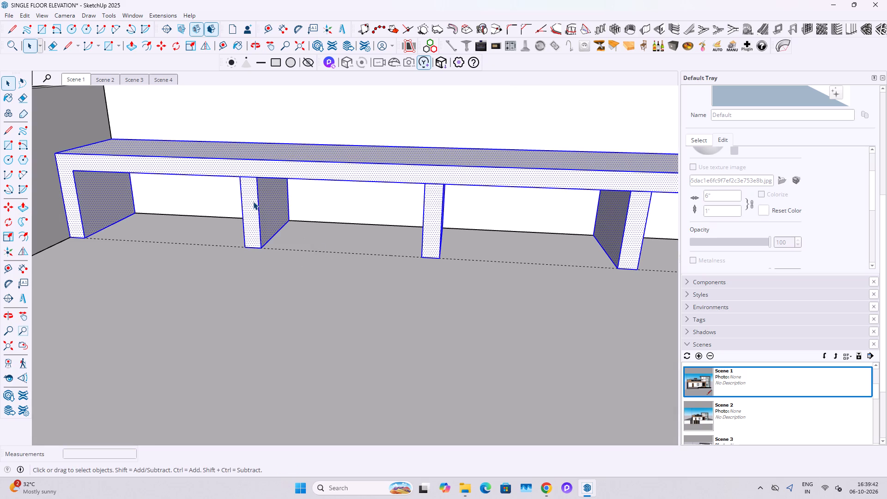
right_click(253, 201)
click(293, 288)
scroll(289, 301, down, 14)
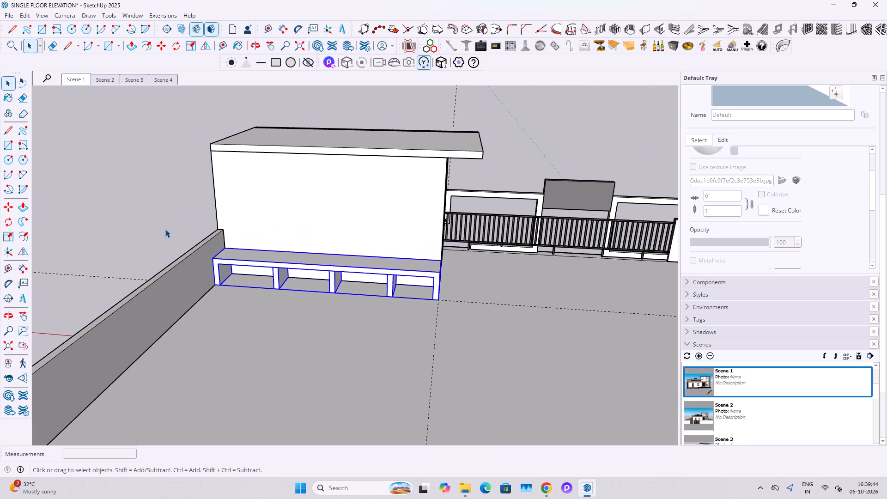
click(165, 229)
Examine the bench against the stair room wall, the roof door and the surrounding parapets from several sides.
middle_drag(331, 300, 696, 312)
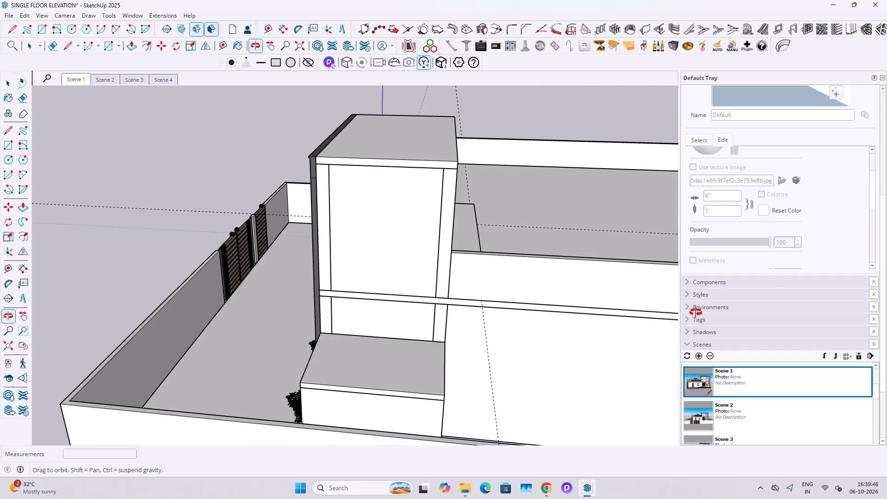
middle_drag(696, 312, 395, 370)
middle_drag(459, 242, 475, 252)
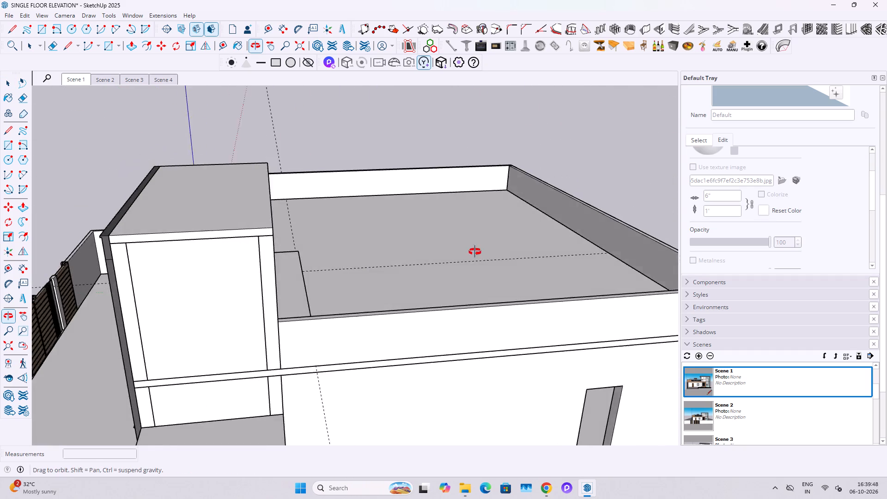
middle_drag(475, 252, 134, 250)
scroll(188, 213, up, 4)
shift+middle_drag(206, 213, 266, 289)
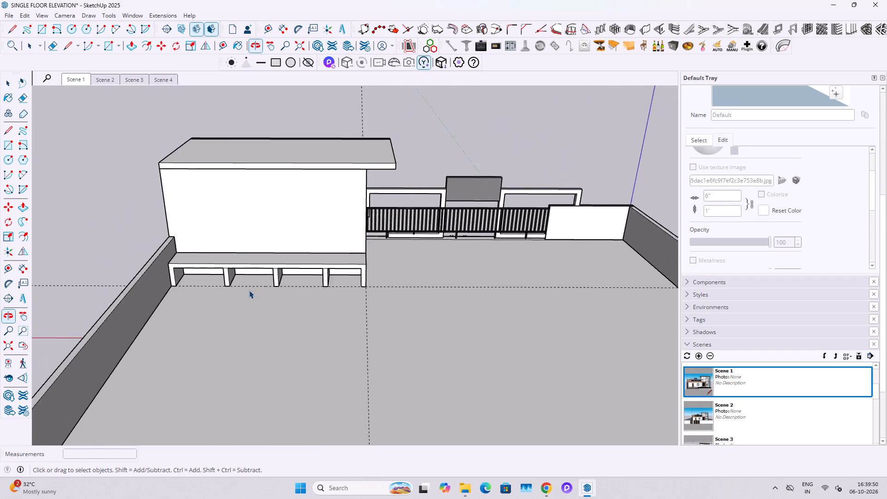
scroll(249, 290, down, 4)
middle_drag(335, 262, 198, 274)
scroll(197, 274, up, 5)
middle_drag(211, 268, 365, 241)
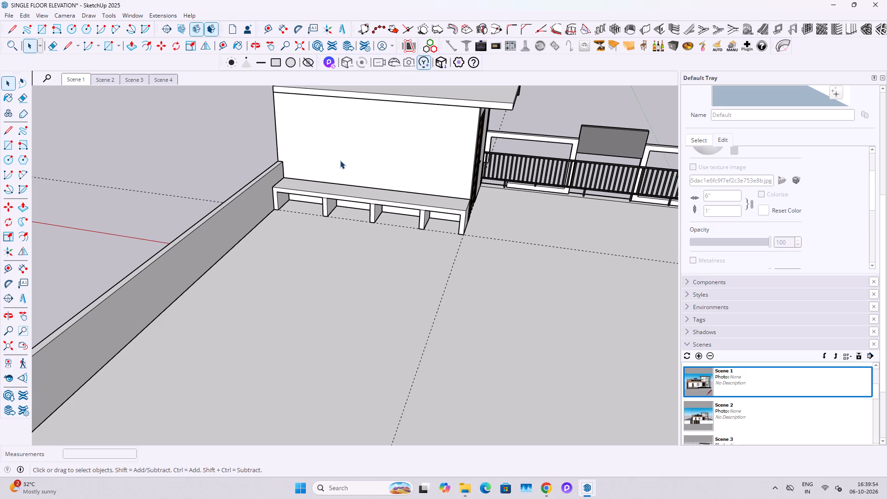
middle_drag(443, 137, 312, 162)
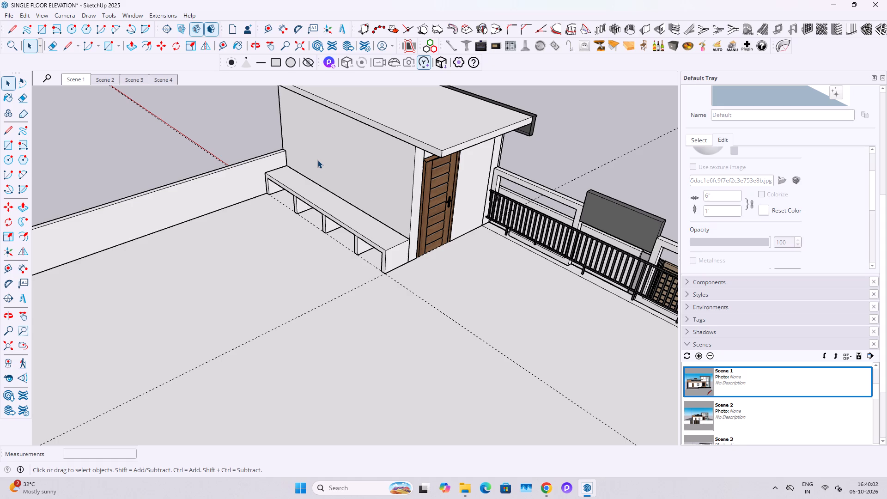
scroll(340, 231, down, 2)
middle_drag(326, 248, 338, 249)
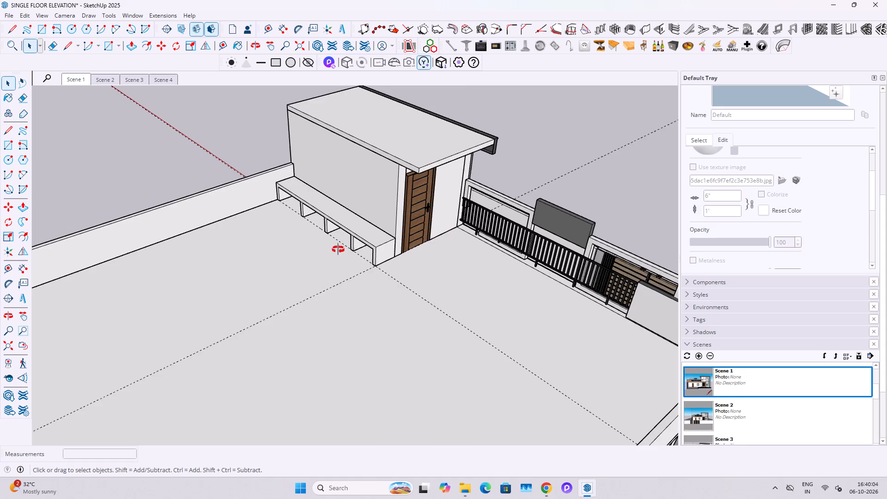
middle_drag(338, 249, 440, 243)
Delete all guide lines from the model.
click(19, 14)
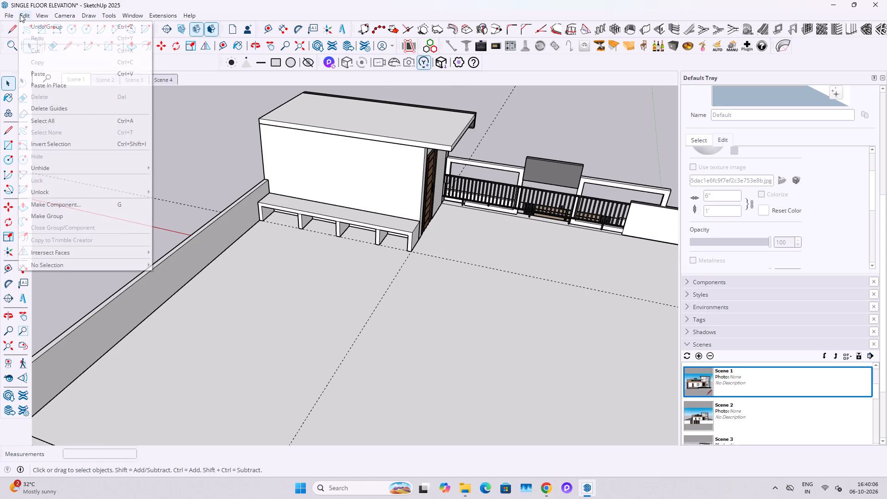
click(49, 109)
Examine the complete house from all sides, including the roof, side and rear walls, porch column and front elevation.
middle_drag(288, 214, 100, 237)
scroll(155, 224, down, 5)
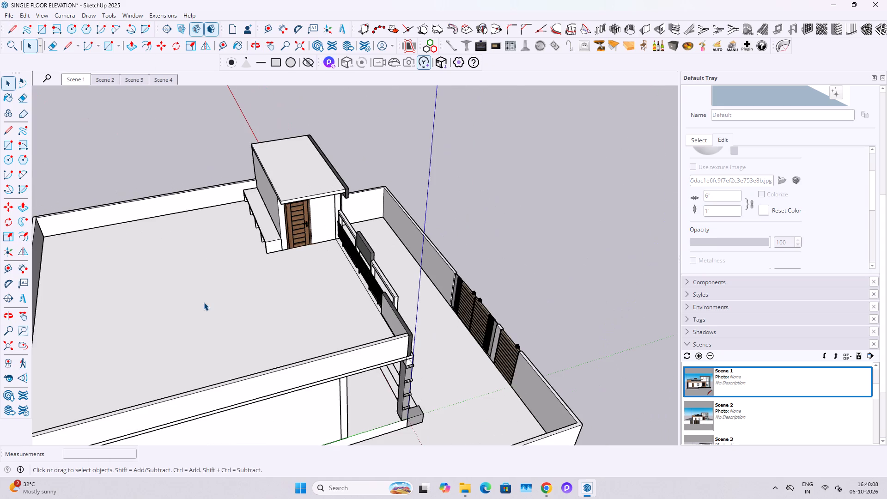
shift+middle_drag(204, 302, 498, 252)
middle_drag(407, 282, 685, 249)
shift+middle_drag(468, 173, 462, 234)
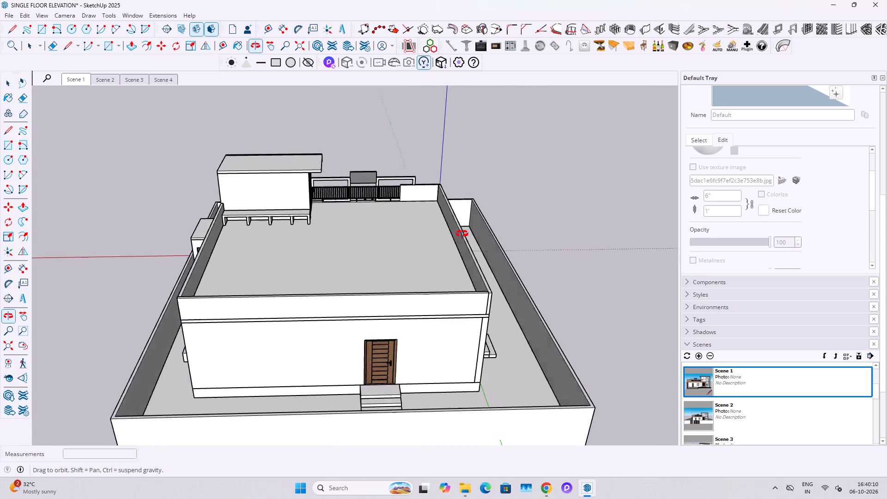
shift+middle_drag(462, 234, 633, 211)
scroll(499, 273, up, 1)
middle_drag(496, 279, 443, 318)
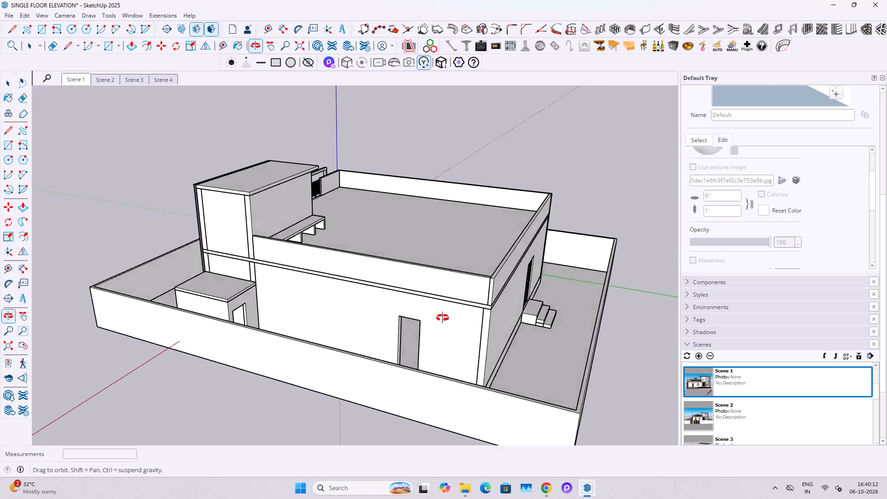
middle_drag(443, 318, 169, 339)
scroll(310, 325, up, 3)
middle_drag(302, 325, 0, 264)
middle_drag(235, 276, 125, 276)
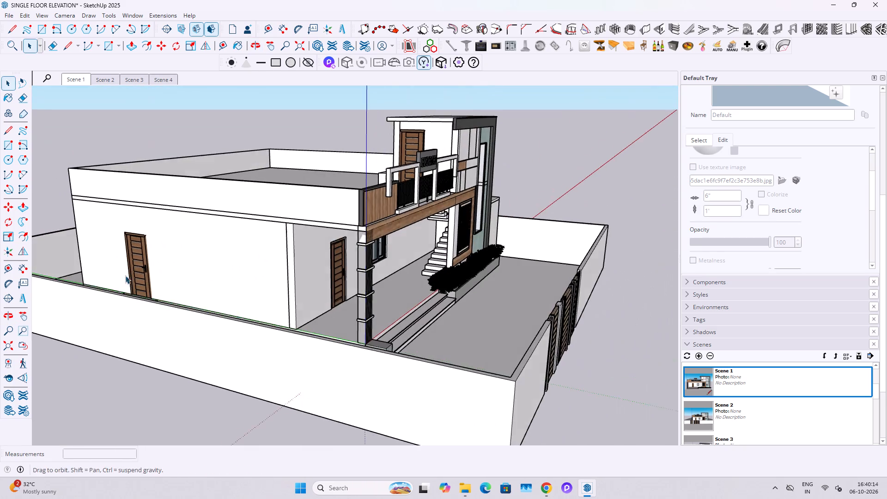
scroll(366, 291, up, 15)
scroll(377, 222, down, 8)
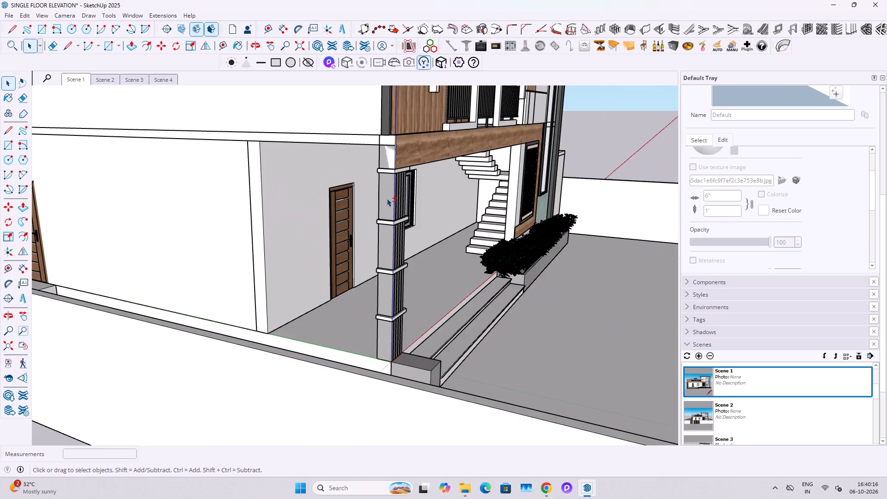
shift+middle_drag(387, 198, 96, 287)
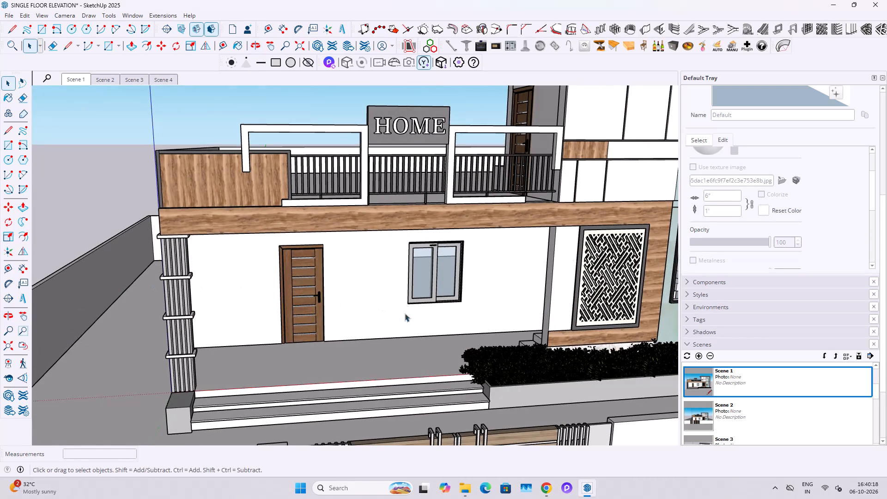
scroll(352, 298, down, 2)
shift+middle_drag(432, 311, 310, 292)
scroll(310, 290, down, 2)
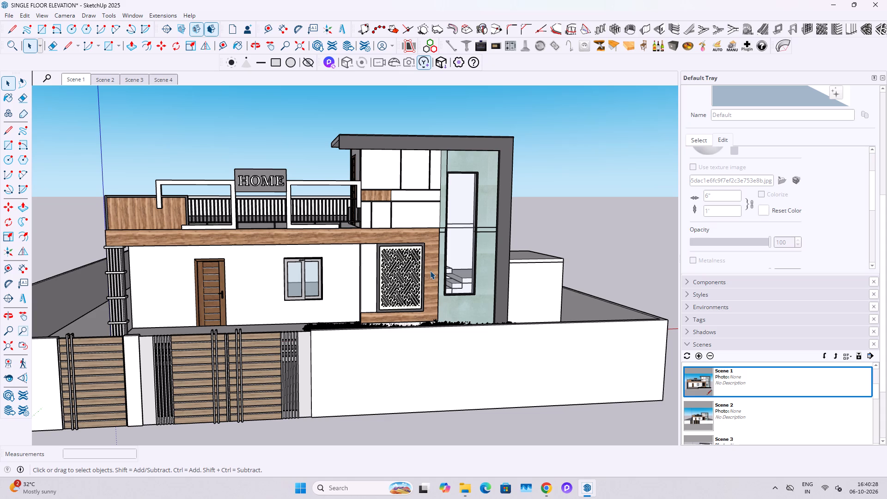
Save the house model.
key(Escape)
key(Escape)
key(ctrl+s)
Show the overview of open windows and desktops.
click(423, 487)
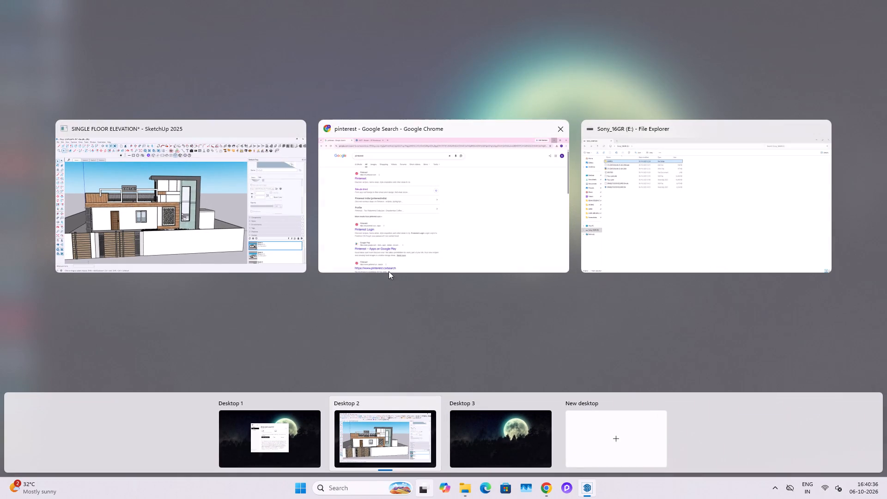